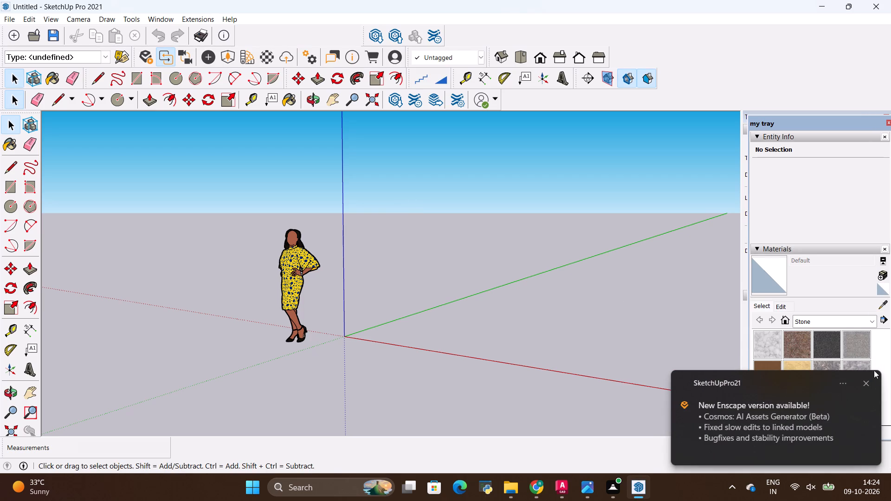
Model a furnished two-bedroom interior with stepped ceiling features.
Dismiss the notification about the new Enscape version.
{"action": "left_click", "coordinate": [871, 385]}
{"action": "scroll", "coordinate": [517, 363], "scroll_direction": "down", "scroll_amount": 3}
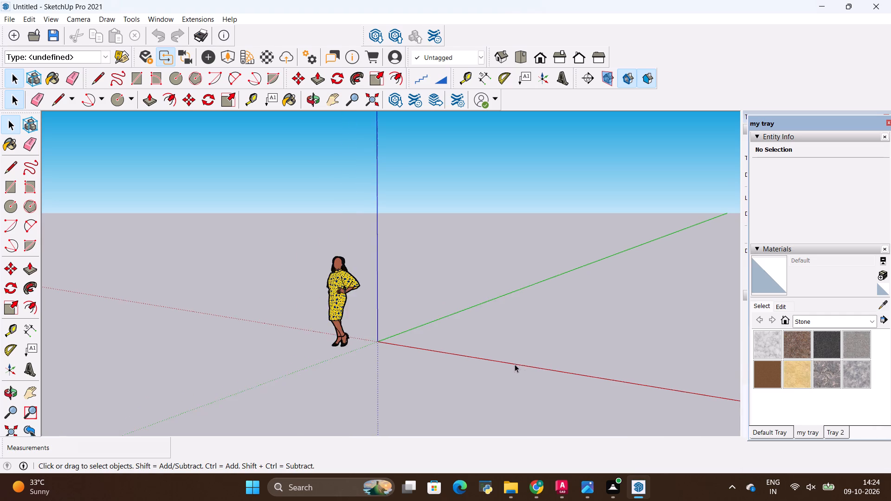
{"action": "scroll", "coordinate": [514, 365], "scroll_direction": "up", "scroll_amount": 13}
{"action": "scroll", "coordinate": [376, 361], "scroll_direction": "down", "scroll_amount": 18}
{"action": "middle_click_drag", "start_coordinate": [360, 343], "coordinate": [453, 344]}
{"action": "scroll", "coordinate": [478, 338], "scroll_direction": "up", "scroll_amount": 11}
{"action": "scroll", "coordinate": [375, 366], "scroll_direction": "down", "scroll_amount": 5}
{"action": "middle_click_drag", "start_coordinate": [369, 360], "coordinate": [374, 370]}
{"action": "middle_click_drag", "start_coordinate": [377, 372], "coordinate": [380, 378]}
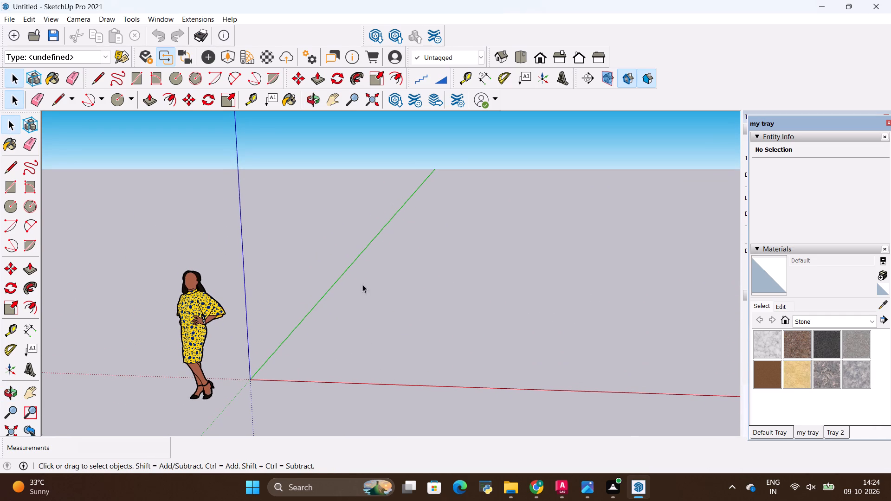
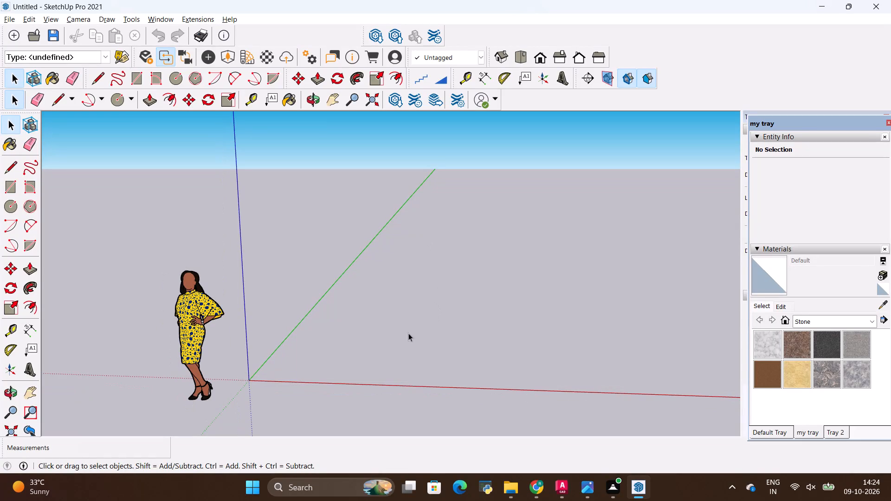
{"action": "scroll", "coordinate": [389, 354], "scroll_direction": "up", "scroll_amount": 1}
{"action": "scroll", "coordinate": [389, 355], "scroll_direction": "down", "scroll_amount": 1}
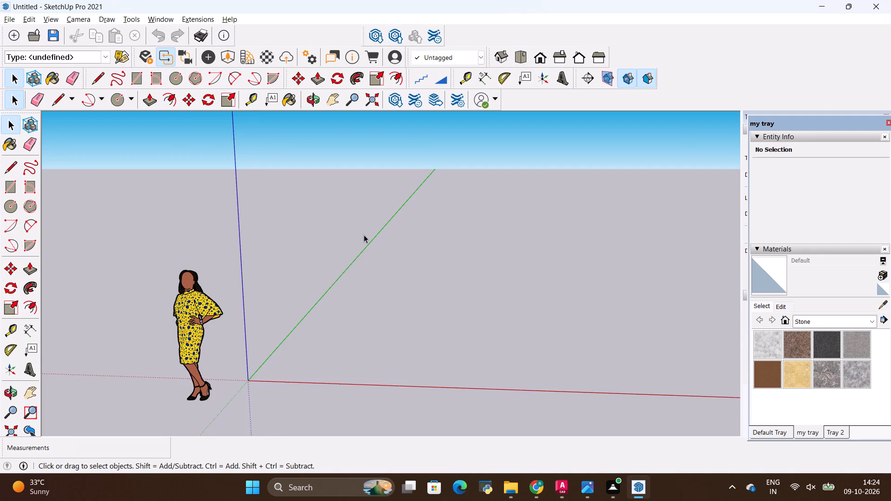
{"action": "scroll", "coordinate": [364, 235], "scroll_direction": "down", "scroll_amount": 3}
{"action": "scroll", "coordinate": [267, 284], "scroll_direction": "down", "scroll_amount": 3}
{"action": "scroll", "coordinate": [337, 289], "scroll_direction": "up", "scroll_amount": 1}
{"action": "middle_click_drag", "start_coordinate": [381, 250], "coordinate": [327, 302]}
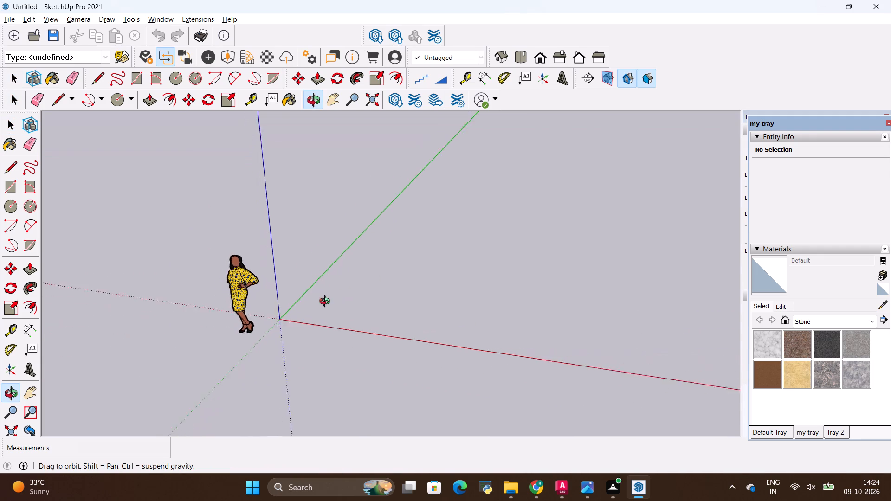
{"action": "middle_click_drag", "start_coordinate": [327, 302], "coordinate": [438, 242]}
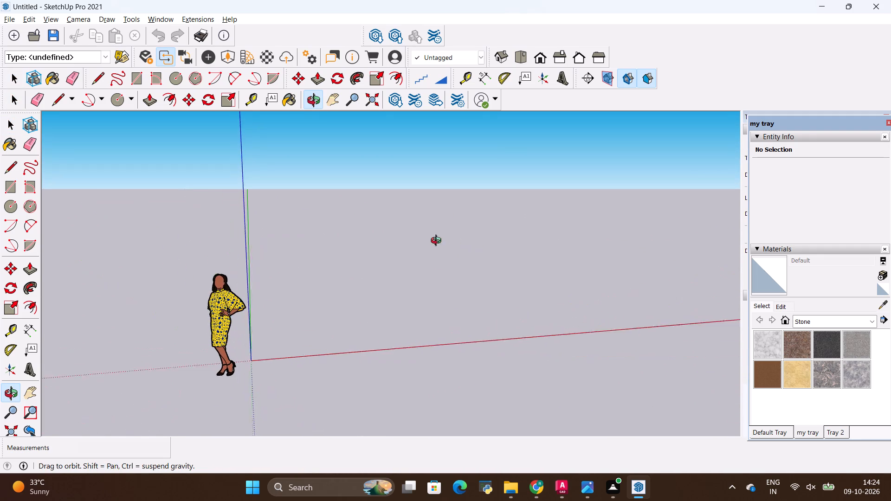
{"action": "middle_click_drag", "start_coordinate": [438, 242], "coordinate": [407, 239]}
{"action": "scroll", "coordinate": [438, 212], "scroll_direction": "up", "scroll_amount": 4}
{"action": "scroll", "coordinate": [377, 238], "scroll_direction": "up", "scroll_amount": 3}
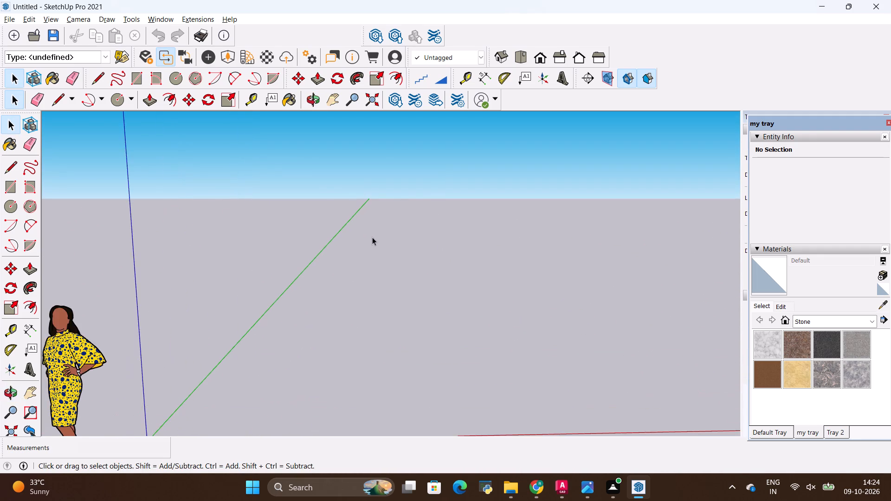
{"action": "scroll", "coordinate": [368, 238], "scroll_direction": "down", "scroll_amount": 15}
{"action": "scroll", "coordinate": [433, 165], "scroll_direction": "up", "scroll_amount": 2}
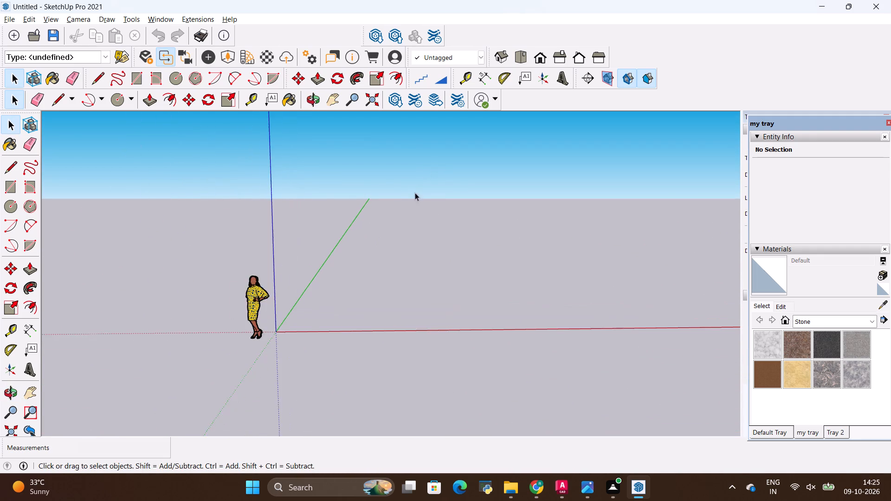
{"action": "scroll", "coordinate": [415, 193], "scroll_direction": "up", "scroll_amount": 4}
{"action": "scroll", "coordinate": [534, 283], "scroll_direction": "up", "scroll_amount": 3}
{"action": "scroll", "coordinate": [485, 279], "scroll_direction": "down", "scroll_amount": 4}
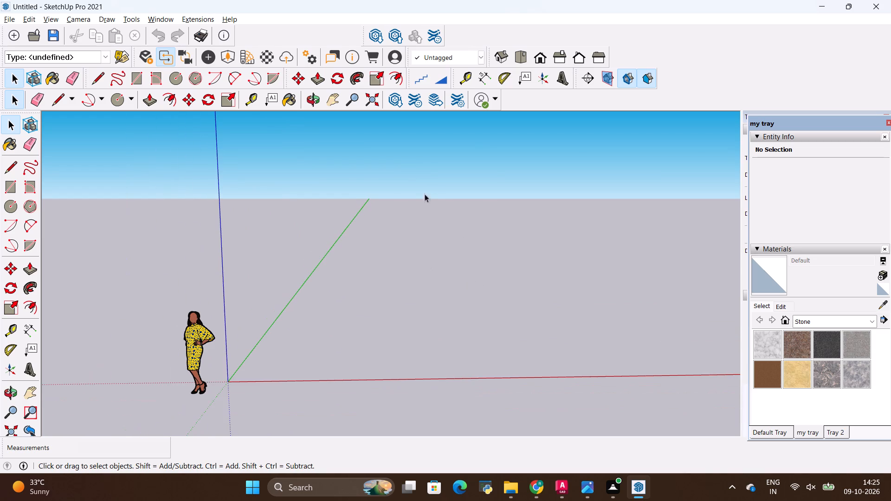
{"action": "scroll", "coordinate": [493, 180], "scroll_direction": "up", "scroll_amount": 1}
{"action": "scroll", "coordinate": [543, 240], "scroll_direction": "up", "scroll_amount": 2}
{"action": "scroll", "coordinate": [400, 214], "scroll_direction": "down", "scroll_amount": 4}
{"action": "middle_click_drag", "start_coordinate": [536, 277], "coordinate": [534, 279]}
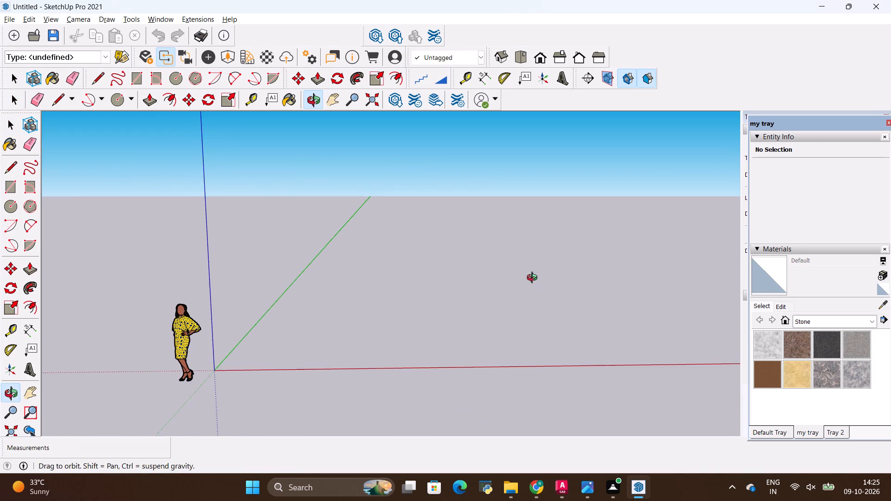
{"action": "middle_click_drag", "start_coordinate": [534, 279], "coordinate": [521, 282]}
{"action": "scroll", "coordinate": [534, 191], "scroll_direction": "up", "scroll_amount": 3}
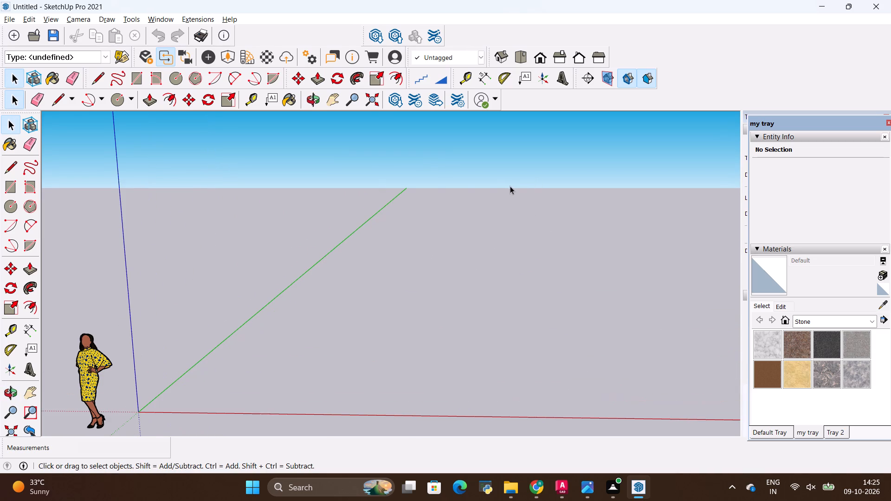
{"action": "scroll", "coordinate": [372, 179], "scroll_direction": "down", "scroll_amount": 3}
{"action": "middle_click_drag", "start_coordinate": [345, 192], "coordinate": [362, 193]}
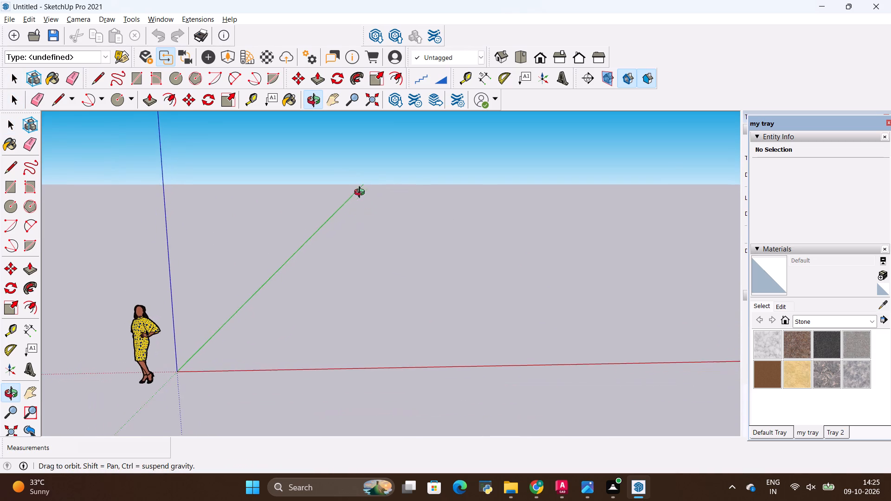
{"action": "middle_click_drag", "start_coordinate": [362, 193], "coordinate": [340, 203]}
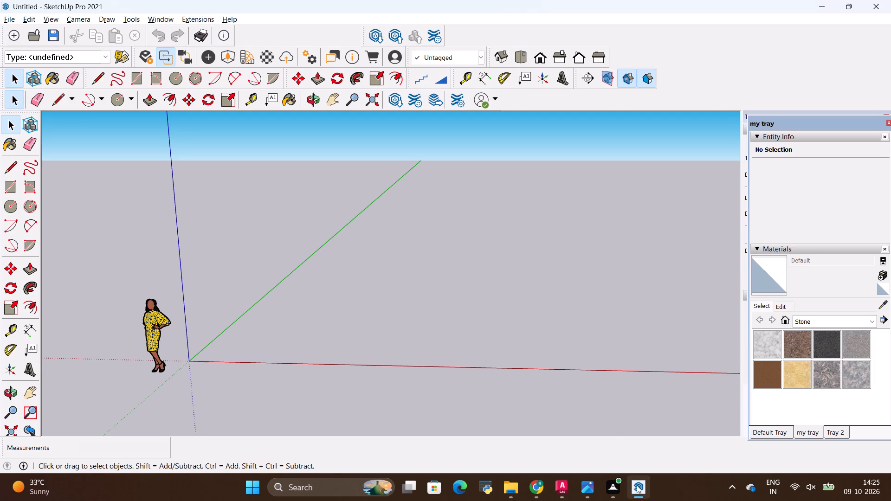
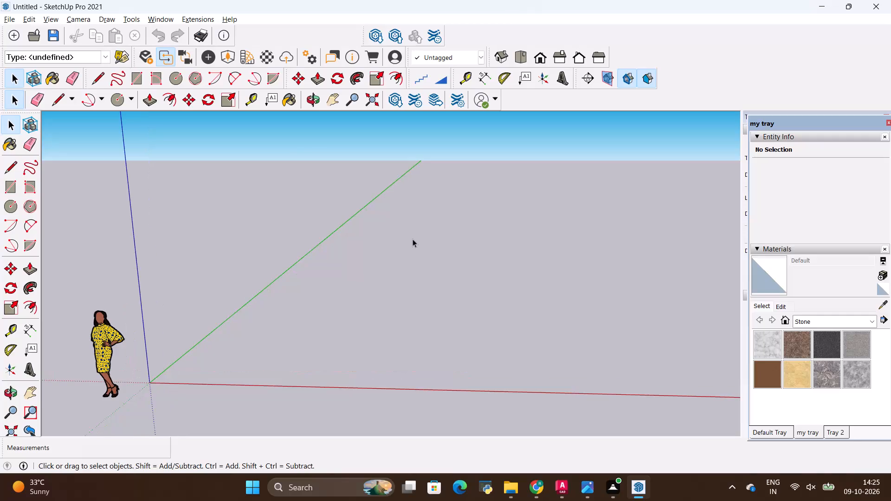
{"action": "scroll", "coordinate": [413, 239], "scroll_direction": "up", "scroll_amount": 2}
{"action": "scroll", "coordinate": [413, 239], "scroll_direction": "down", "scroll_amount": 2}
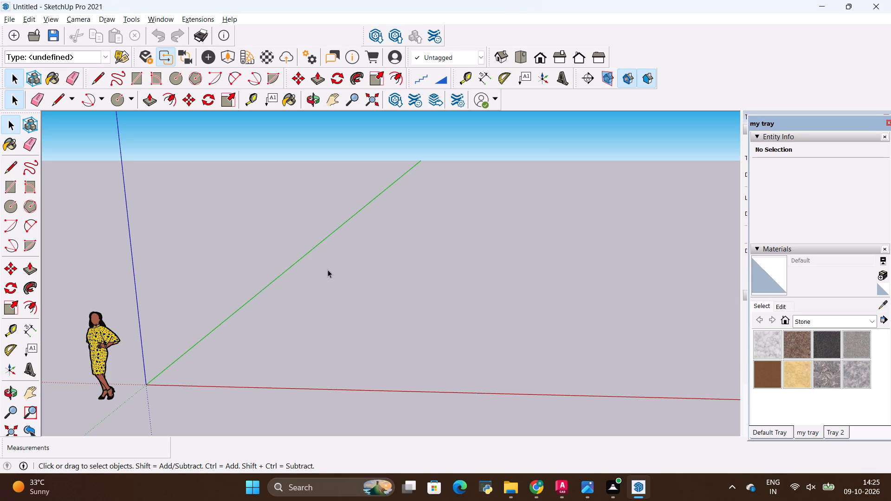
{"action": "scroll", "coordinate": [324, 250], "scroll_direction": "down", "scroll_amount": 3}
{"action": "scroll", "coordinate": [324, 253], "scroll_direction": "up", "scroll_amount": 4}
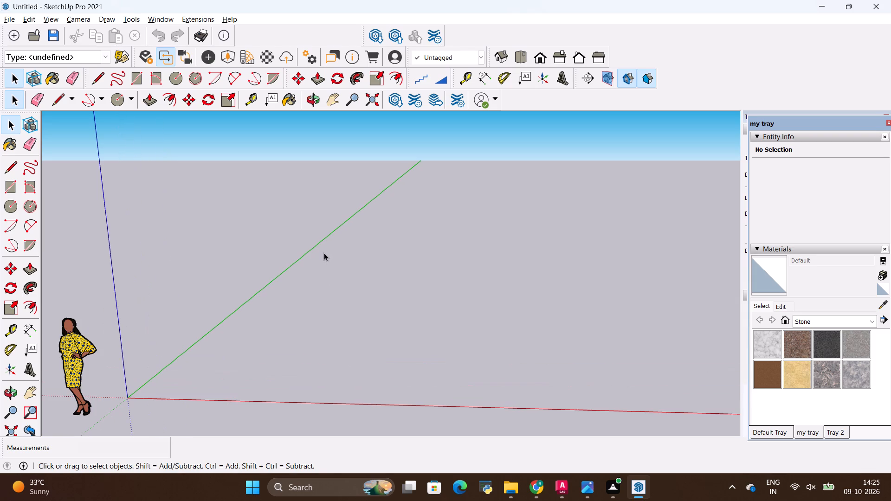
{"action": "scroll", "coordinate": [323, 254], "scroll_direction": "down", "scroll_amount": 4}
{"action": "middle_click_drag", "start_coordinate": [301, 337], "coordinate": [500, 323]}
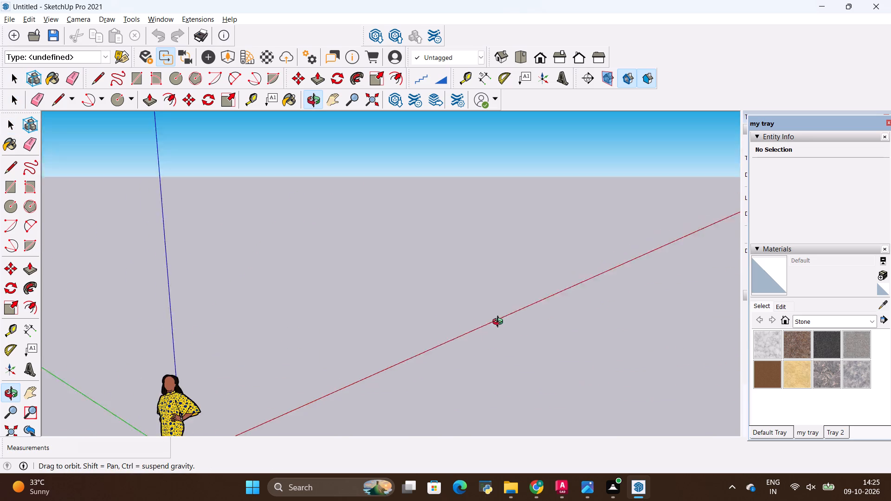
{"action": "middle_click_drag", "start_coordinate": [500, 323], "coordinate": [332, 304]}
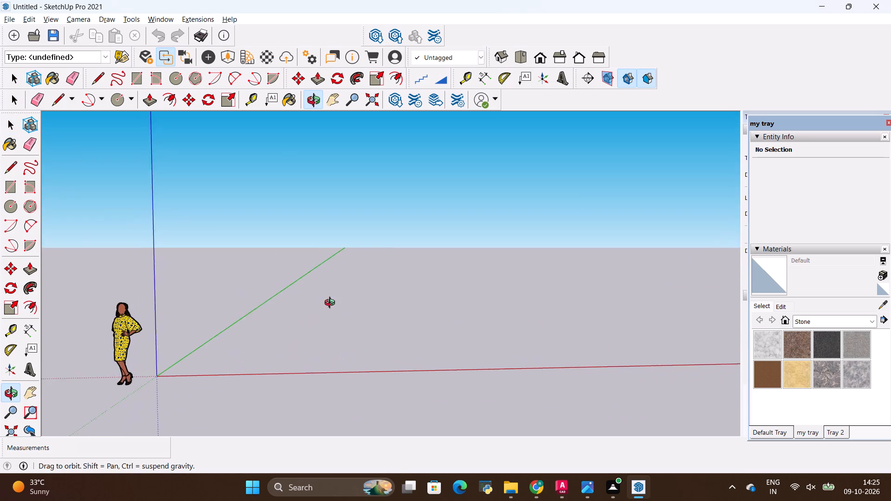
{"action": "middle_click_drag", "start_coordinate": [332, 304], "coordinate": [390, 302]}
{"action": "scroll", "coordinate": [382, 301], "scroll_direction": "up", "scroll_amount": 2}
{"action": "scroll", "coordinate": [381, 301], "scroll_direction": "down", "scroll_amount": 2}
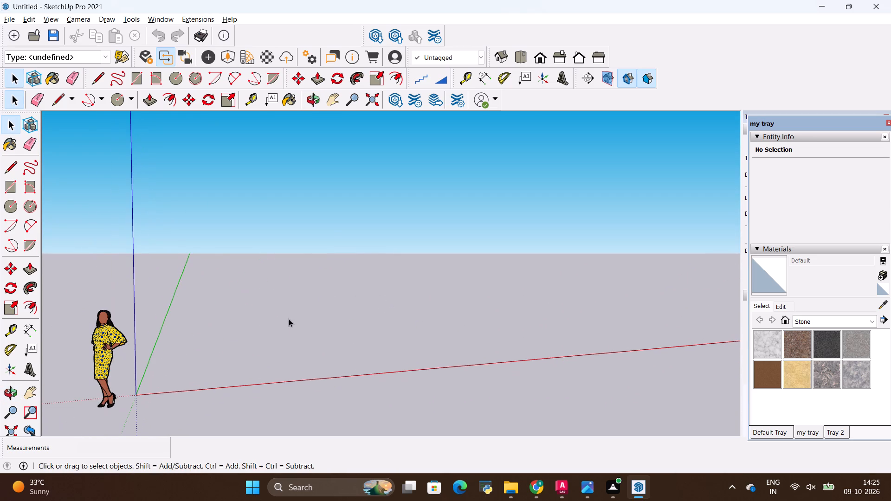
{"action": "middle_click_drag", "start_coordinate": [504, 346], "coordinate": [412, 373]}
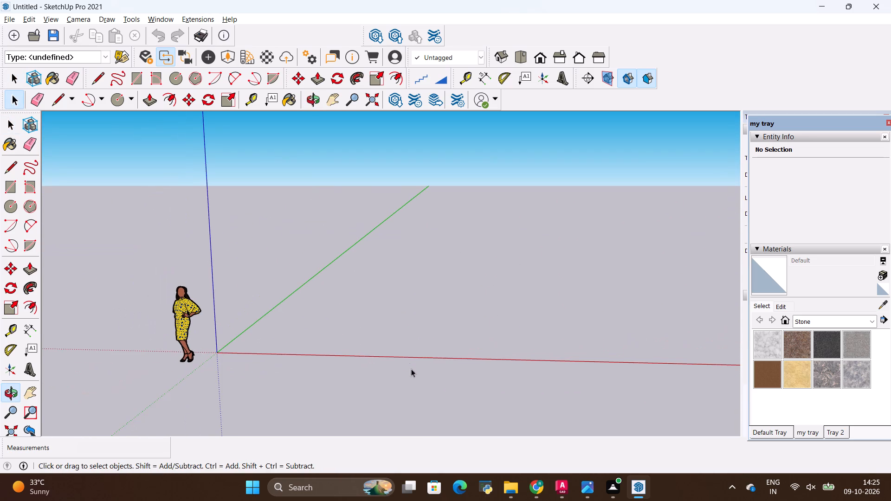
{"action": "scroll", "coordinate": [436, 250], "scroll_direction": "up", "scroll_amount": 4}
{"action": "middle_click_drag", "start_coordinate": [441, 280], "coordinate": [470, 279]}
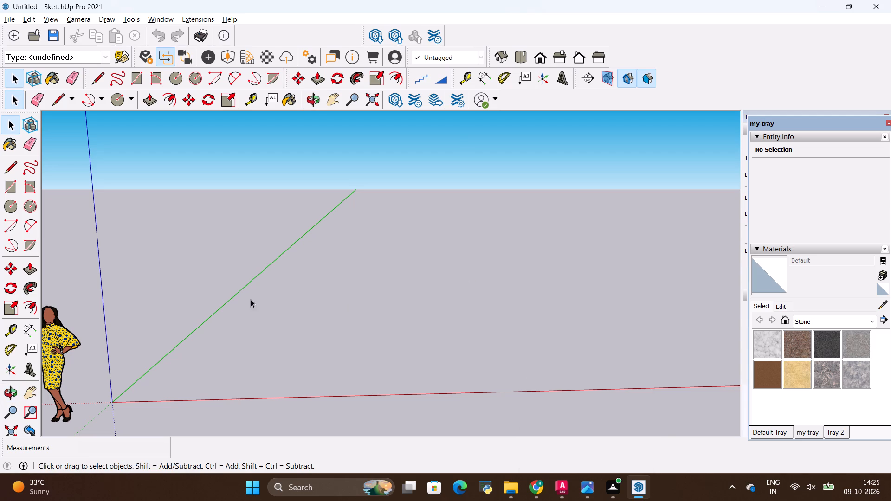
Import the AutoCAD drawing "2bhk floor plan 2d 10" from the Downloads folder and dismiss the import report.
{"action": "left_click", "coordinate": [5, 16]}
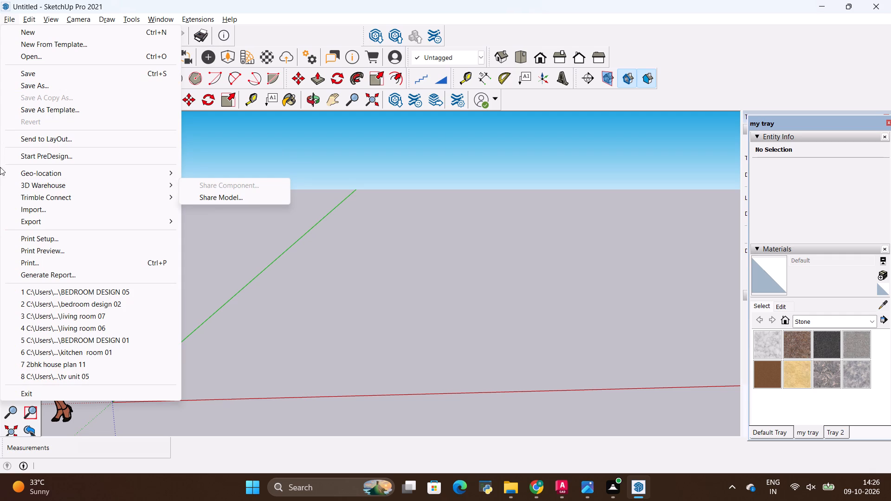
{"action": "left_click", "coordinate": [54, 205]}
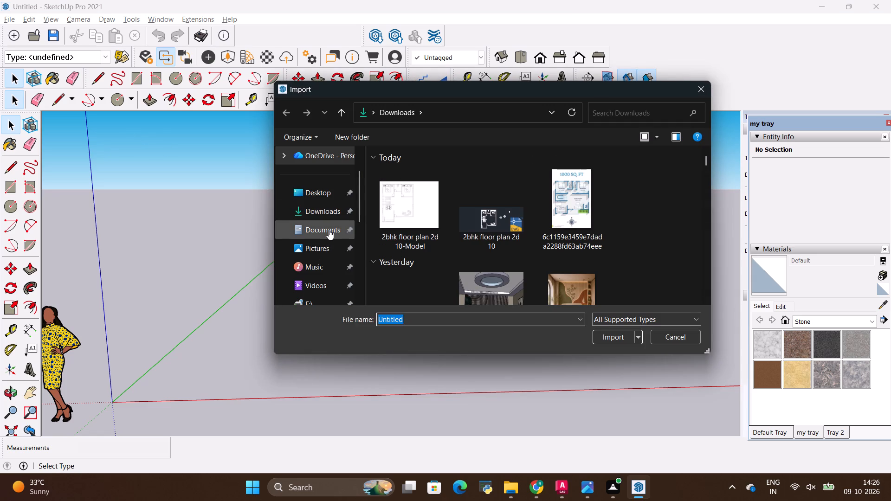
{"action": "left_click", "coordinate": [466, 206]}
{"action": "left_click", "coordinate": [606, 341]}
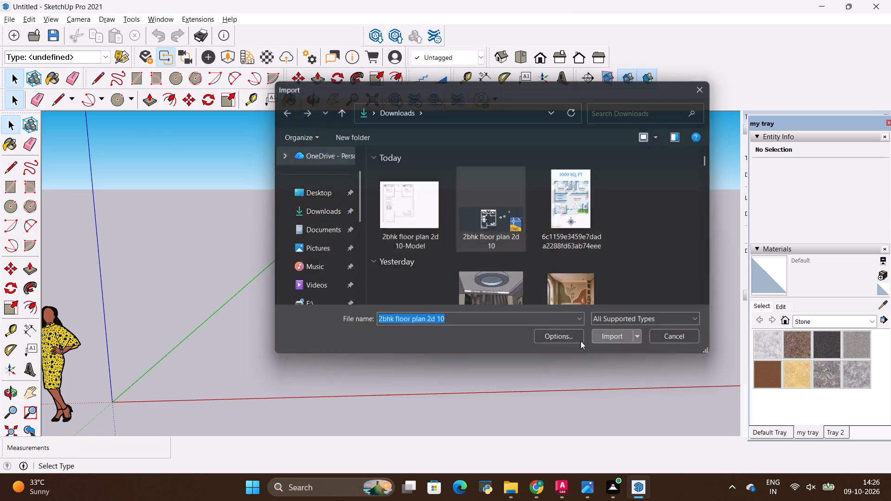
{"action": "left_click", "coordinate": [505, 330]}
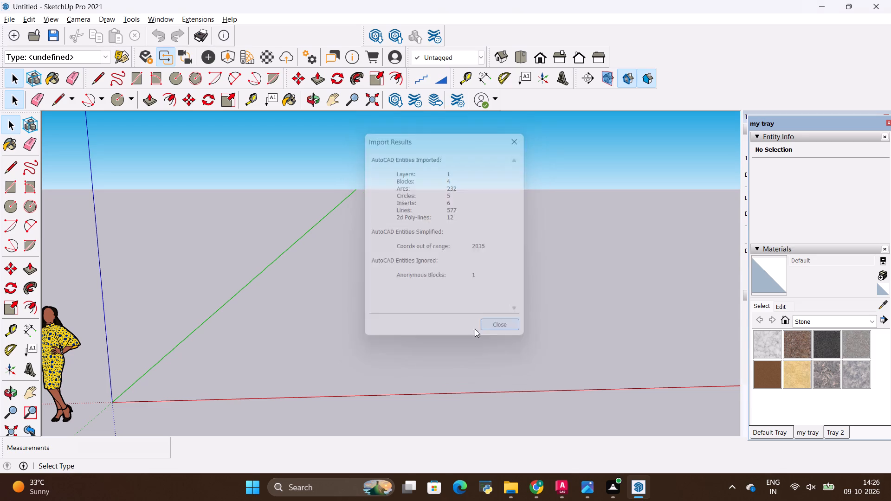
Examine the imported 2BHK floor plan from several angles, including its rooms, walls and the loose blocks beside it.
{"action": "scroll", "coordinate": [436, 298], "scroll_direction": "down", "scroll_amount": 3}
{"action": "middle_click_drag", "start_coordinate": [437, 226], "coordinate": [420, 330]}
{"action": "scroll", "coordinate": [419, 324], "scroll_direction": "down", "scroll_amount": 4}
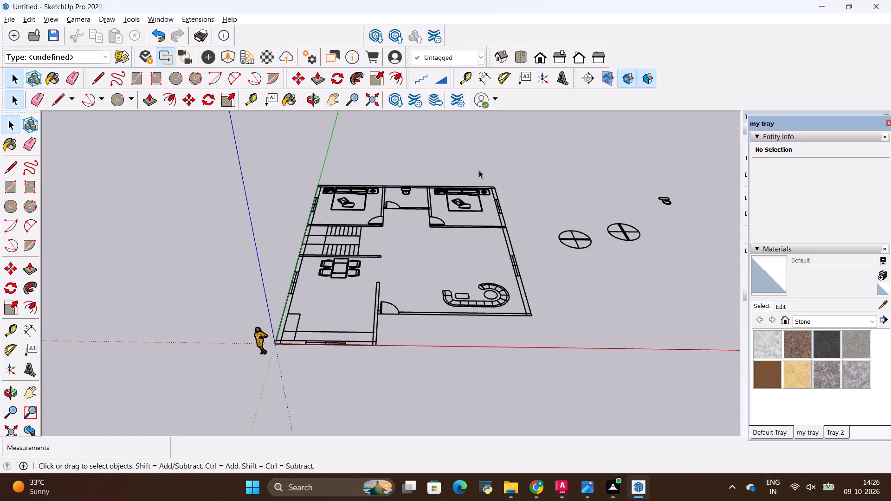
{"action": "scroll", "coordinate": [474, 153], "scroll_direction": "down", "scroll_amount": 5}
{"action": "middle_click_drag", "start_coordinate": [485, 161], "coordinate": [410, 234]}
{"action": "middle_click_drag", "start_coordinate": [426, 182], "coordinate": [459, 156]}
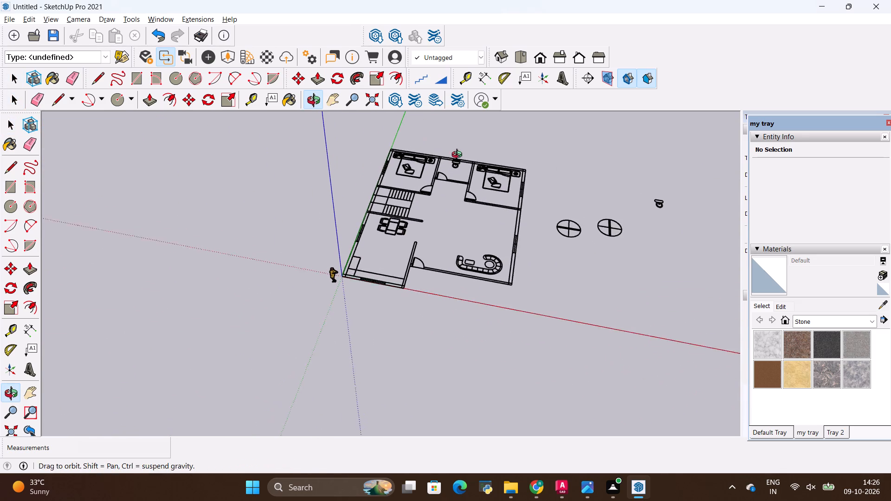
{"action": "middle_click_drag", "start_coordinate": [459, 156], "coordinate": [471, 143]}
{"action": "scroll", "coordinate": [471, 142], "scroll_direction": "up", "scroll_amount": 1}
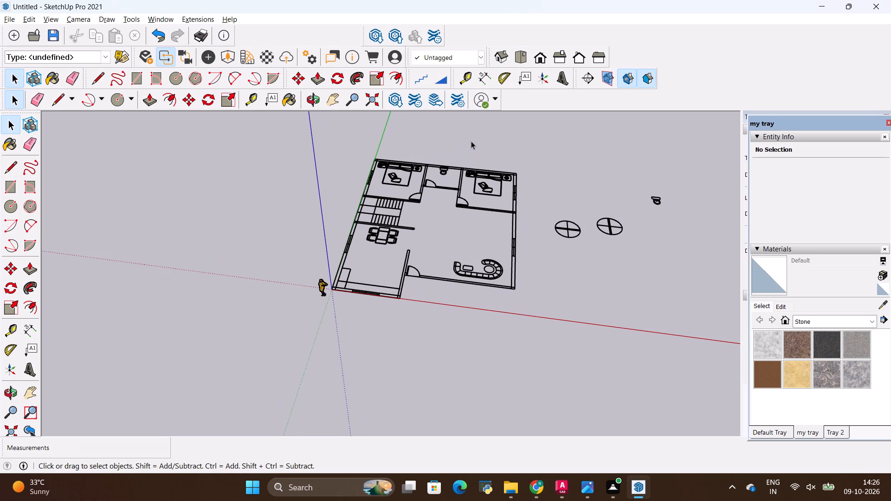
{"action": "scroll", "coordinate": [476, 141], "scroll_direction": "up", "scroll_amount": 4}
{"action": "scroll", "coordinate": [477, 141], "scroll_direction": "down", "scroll_amount": 6}
{"action": "middle_click_drag", "start_coordinate": [485, 173], "coordinate": [492, 276]}
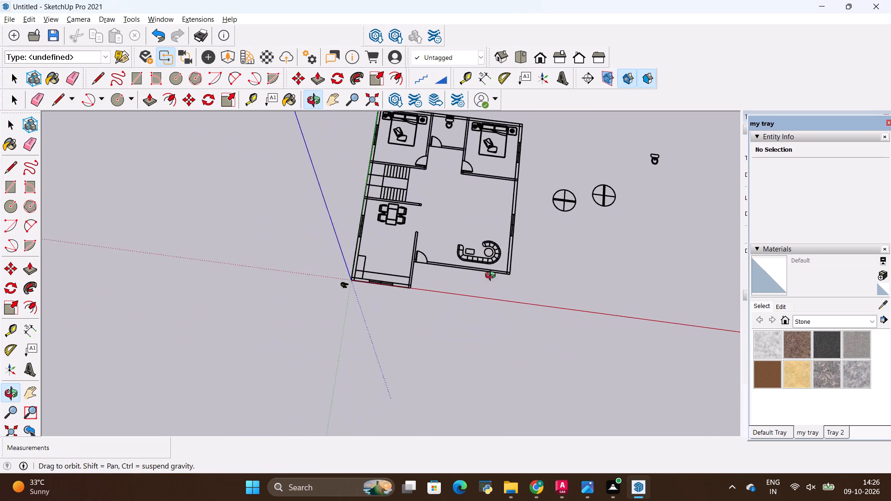
{"action": "middle_click_drag", "start_coordinate": [492, 276], "coordinate": [500, 149]}
{"action": "scroll", "coordinate": [429, 139], "scroll_direction": "up", "scroll_amount": 9}
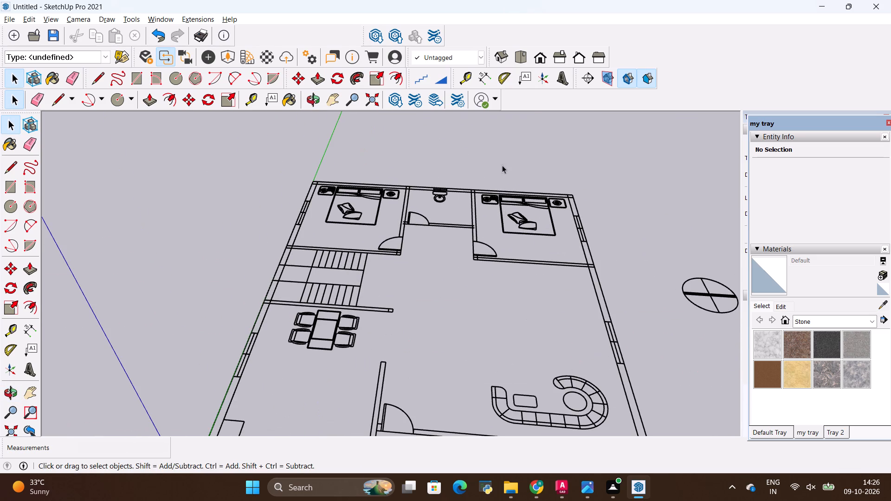
{"action": "middle_click_drag", "start_coordinate": [503, 165], "coordinate": [613, 157]}
{"action": "scroll", "coordinate": [341, 371], "scroll_direction": "down", "scroll_amount": 4}
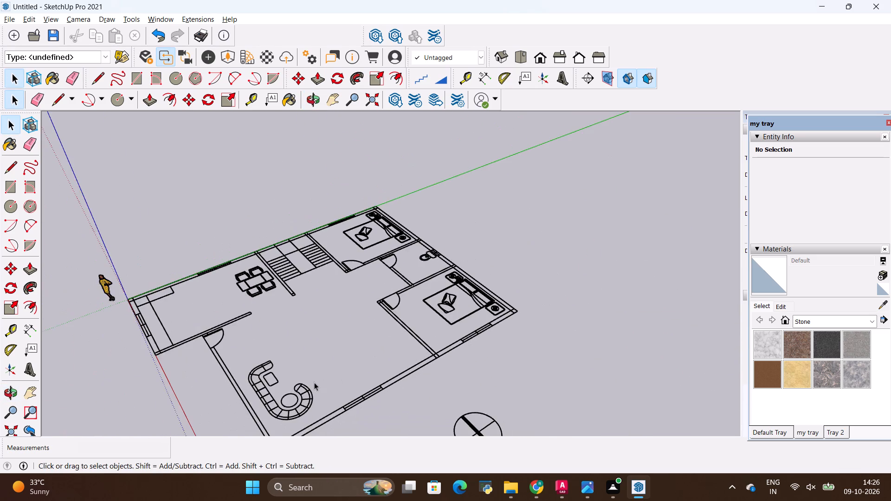
{"action": "middle_click_drag", "start_coordinate": [314, 382], "coordinate": [517, 376]}
{"action": "scroll", "coordinate": [397, 269], "scroll_direction": "down", "scroll_amount": 3}
{"action": "scroll", "coordinate": [421, 258], "scroll_direction": "up", "scroll_amount": 3}
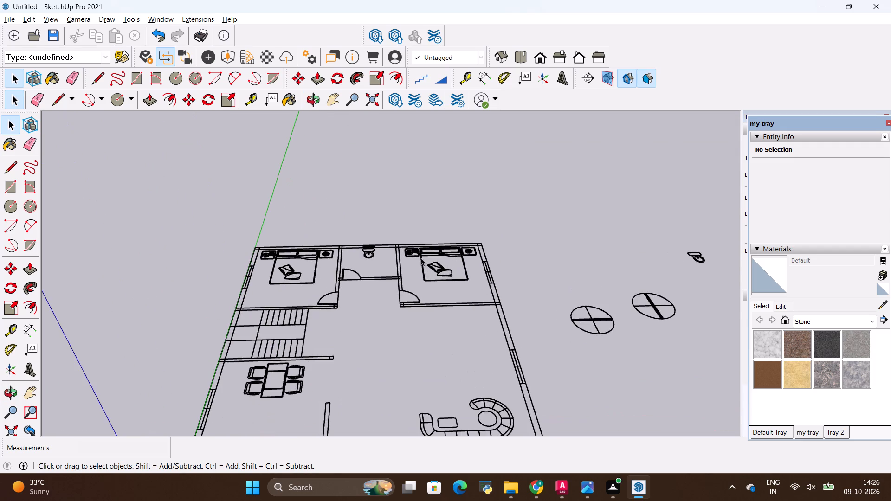
Check around the bedrooms and bathroom whether the imported plan's lines can be selected separately, clearing the selection each time.
{"action": "key", "text": "space"}
{"action": "scroll", "coordinate": [404, 247], "scroll_direction": "up", "scroll_amount": 7}
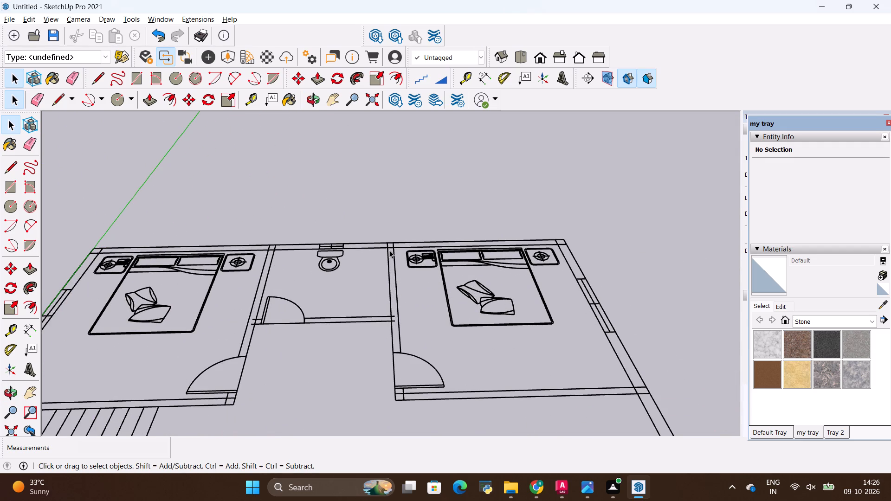
{"action": "left_click", "coordinate": [387, 247]}
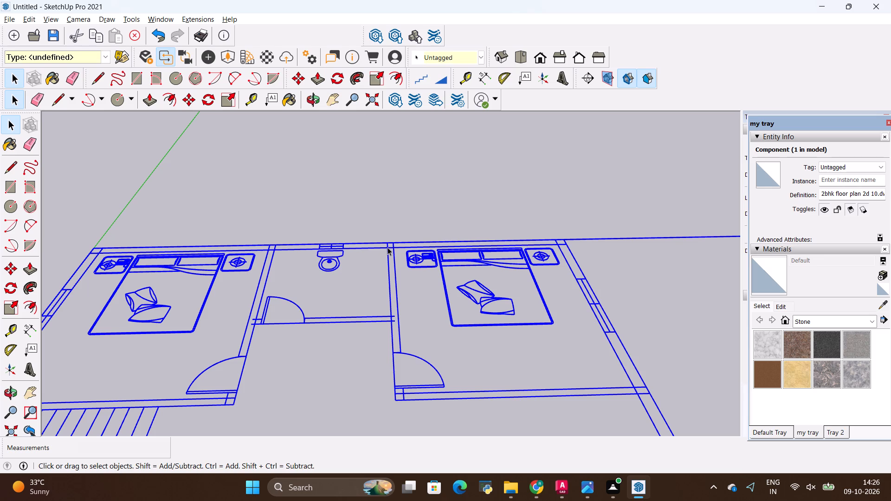
{"action": "key", "text": "space"}
{"action": "left_click", "coordinate": [265, 199]}
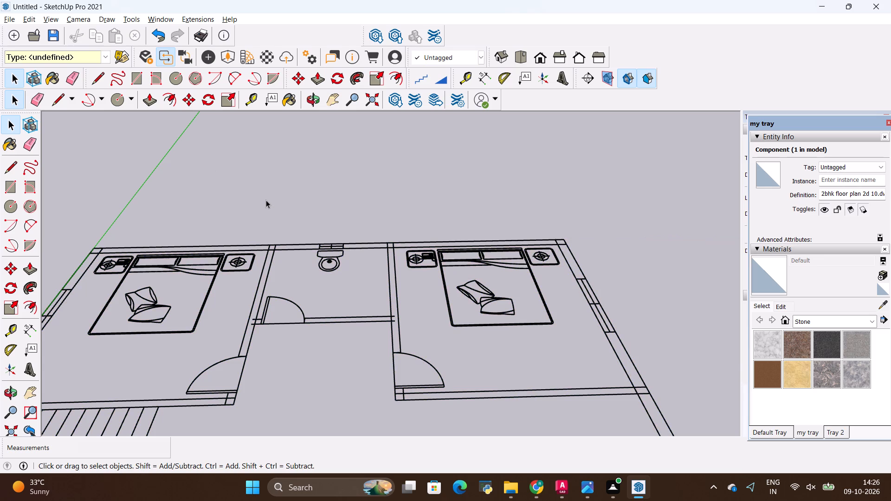
{"action": "scroll", "coordinate": [266, 200], "scroll_direction": "down", "scroll_amount": 3}
{"action": "middle_click_drag", "start_coordinate": [360, 194], "coordinate": [330, 229]}
{"action": "scroll", "coordinate": [416, 241], "scroll_direction": "up", "scroll_amount": 2}
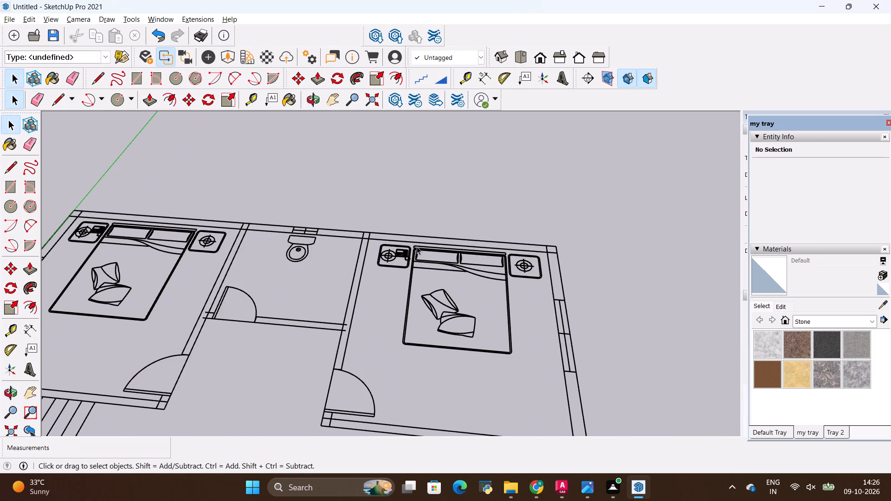
{"action": "left_click", "coordinate": [417, 246]}
{"action": "scroll", "coordinate": [417, 246], "scroll_direction": "down", "scroll_amount": 5}
{"action": "key", "text": "space"}
{"action": "left_click", "coordinate": [414, 219]}
{"action": "scroll", "coordinate": [413, 219], "scroll_direction": "down", "scroll_amount": 7}
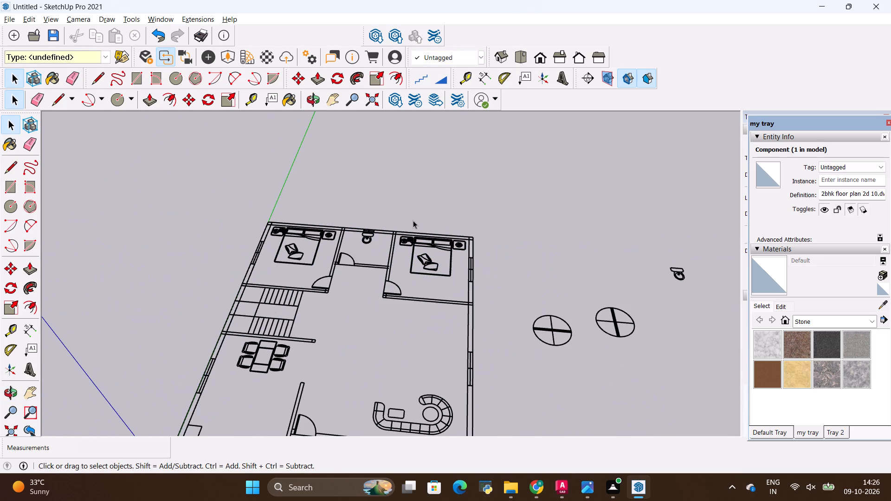
{"action": "middle_click_drag", "start_coordinate": [233, 263], "coordinate": [289, 234]}
{"action": "scroll", "coordinate": [319, 234], "scroll_direction": "up", "scroll_amount": 3}
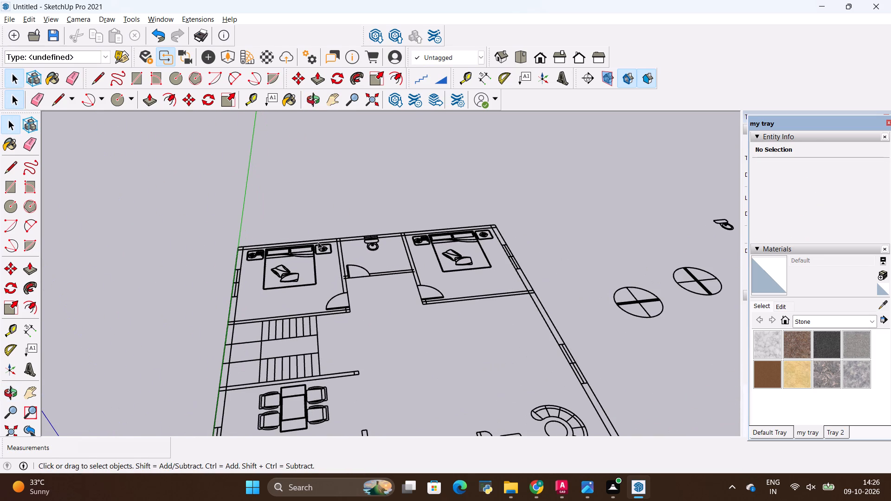
{"action": "left_click", "coordinate": [312, 250]}
{"action": "scroll", "coordinate": [315, 215], "scroll_direction": "down", "scroll_amount": 3}
{"action": "key", "text": "space"}
{"action": "left_click", "coordinate": [329, 212]}
{"action": "scroll", "coordinate": [329, 212], "scroll_direction": "down", "scroll_amount": 2}
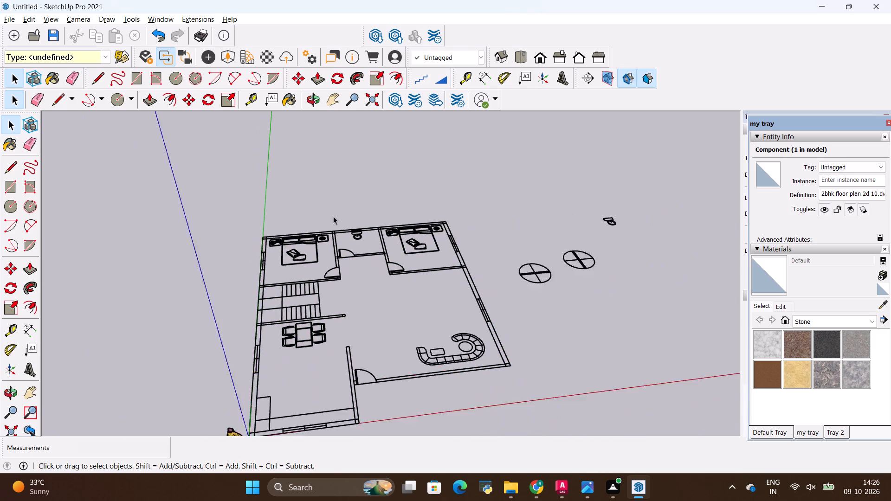
{"action": "scroll", "coordinate": [333, 216], "scroll_direction": "down", "scroll_amount": 3}
{"action": "middle_click_drag", "start_coordinate": [455, 234], "coordinate": [413, 279]}
{"action": "scroll", "coordinate": [403, 204], "scroll_direction": "up", "scroll_amount": 7}
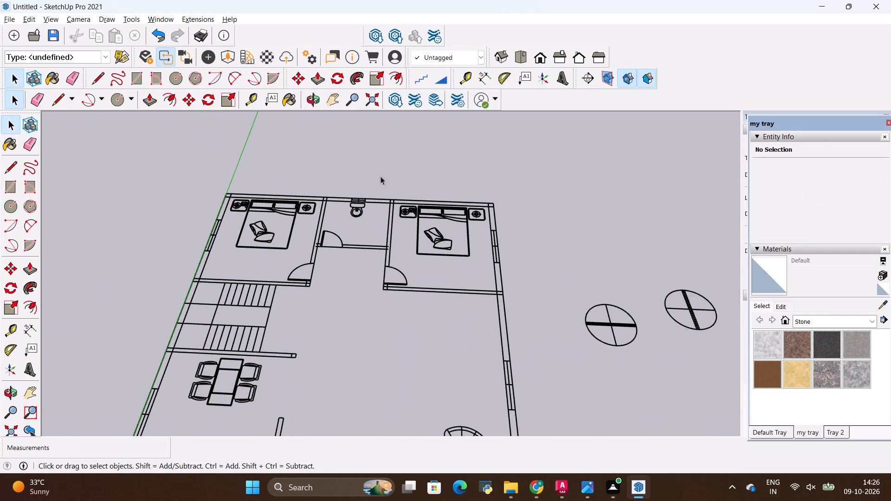
{"action": "scroll", "coordinate": [304, 173], "scroll_direction": "up", "scroll_amount": 1}
{"action": "scroll", "coordinate": [313, 188], "scroll_direction": "down", "scroll_amount": 2}
{"action": "left_click", "coordinate": [371, 133]}
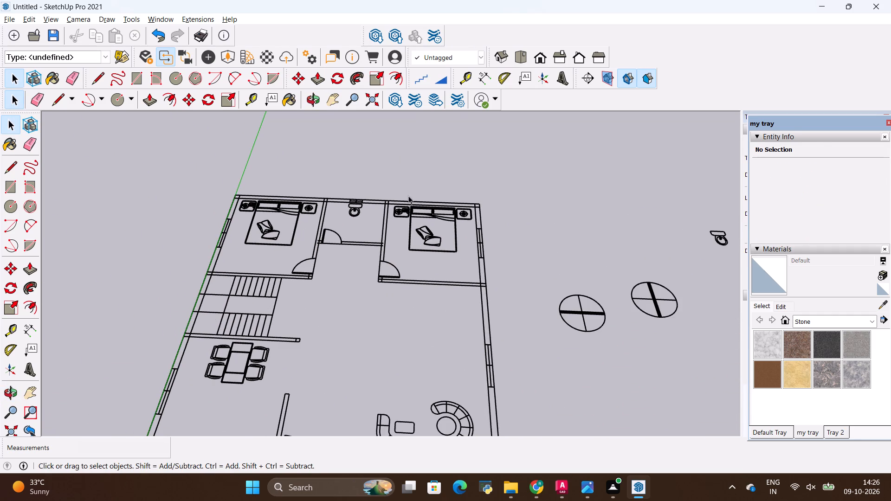
Explode the imported floor plan component into separate entities and clear the selection.
{"action": "left_click", "coordinate": [407, 208]}
{"action": "scroll", "coordinate": [407, 208], "scroll_direction": "down", "scroll_amount": 6}
{"action": "right_click", "coordinate": [407, 208]}
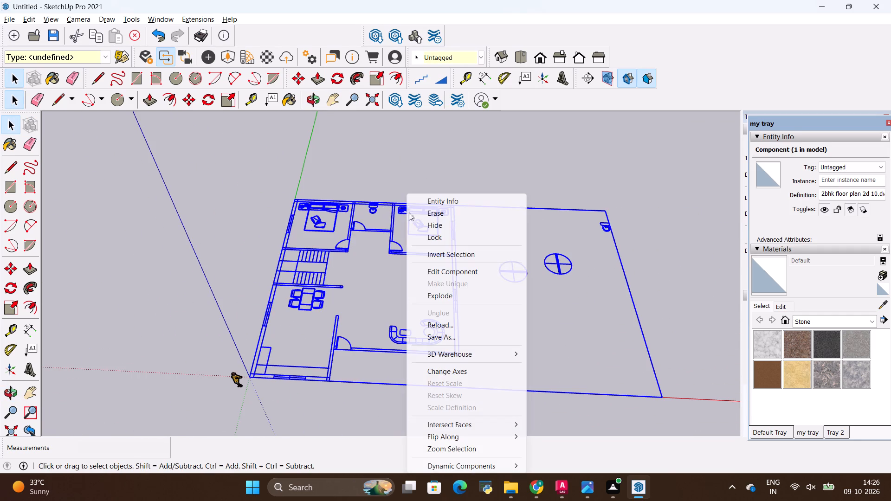
{"action": "left_click", "coordinate": [450, 298]}
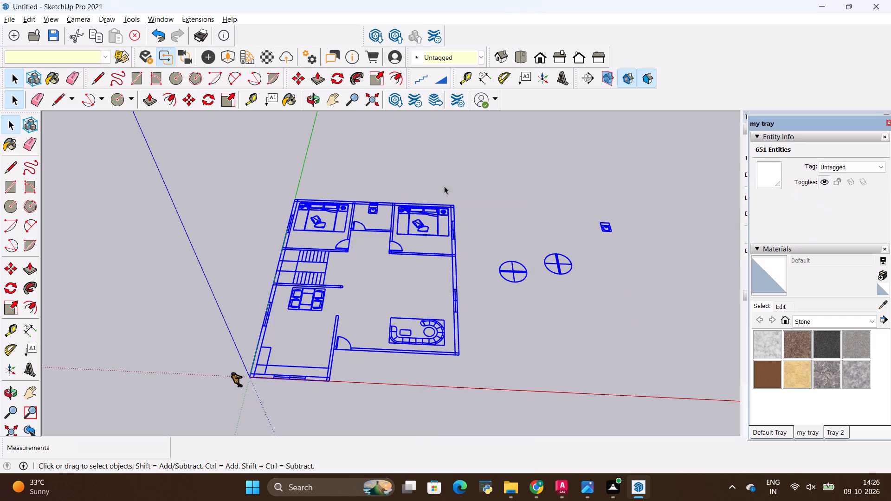
{"action": "left_click", "coordinate": [444, 186]}
Select all the connected wall, door, window and stair lines of the floor plan and make them a group.
{"action": "scroll", "coordinate": [444, 186], "scroll_direction": "down", "scroll_amount": 4}
{"action": "middle_click_drag", "start_coordinate": [396, 217], "coordinate": [408, 225]}
{"action": "scroll", "coordinate": [413, 202], "scroll_direction": "up", "scroll_amount": 8}
{"action": "left_click", "coordinate": [401, 197]}
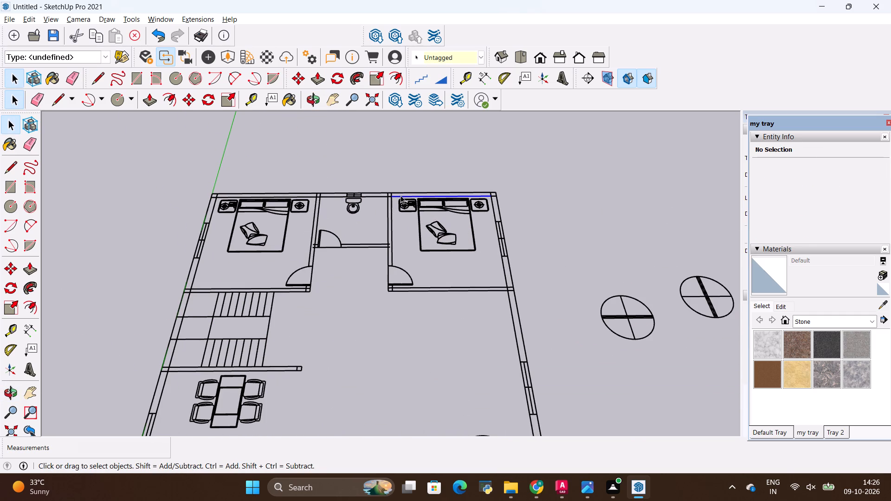
{"action": "scroll", "coordinate": [400, 195], "scroll_direction": "down", "scroll_amount": 3}
{"action": "scroll", "coordinate": [331, 196], "scroll_direction": "up", "scroll_amount": 4}
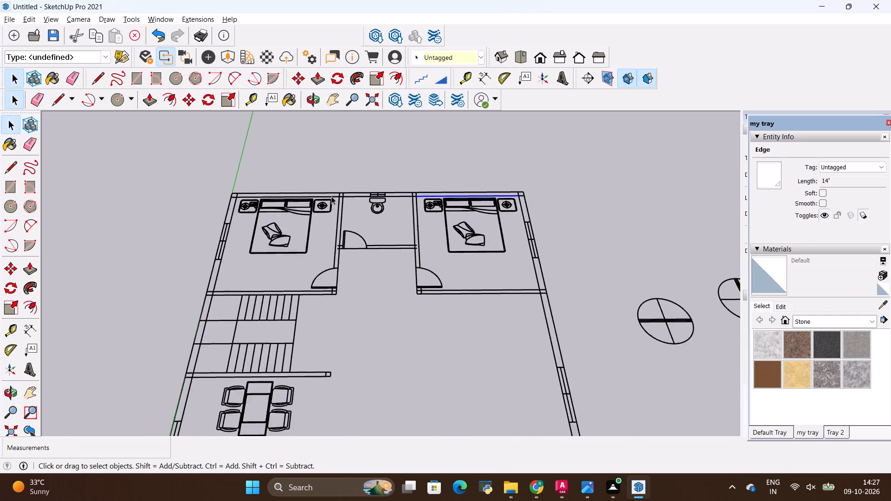
{"action": "scroll", "coordinate": [331, 196], "scroll_direction": "up", "scroll_amount": 3}
{"action": "triple_click", "coordinate": [344, 198]}
{"action": "left_click", "coordinate": [344, 198]}
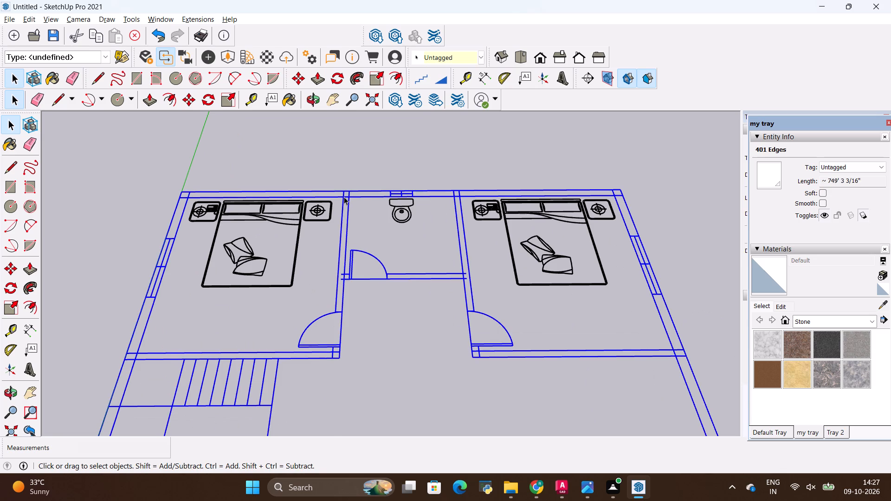
{"action": "scroll", "coordinate": [344, 197], "scroll_direction": "down", "scroll_amount": 10}
{"action": "scroll", "coordinate": [343, 196], "scroll_direction": "up", "scroll_amount": 2}
{"action": "scroll", "coordinate": [343, 195], "scroll_direction": "down", "scroll_amount": 3}
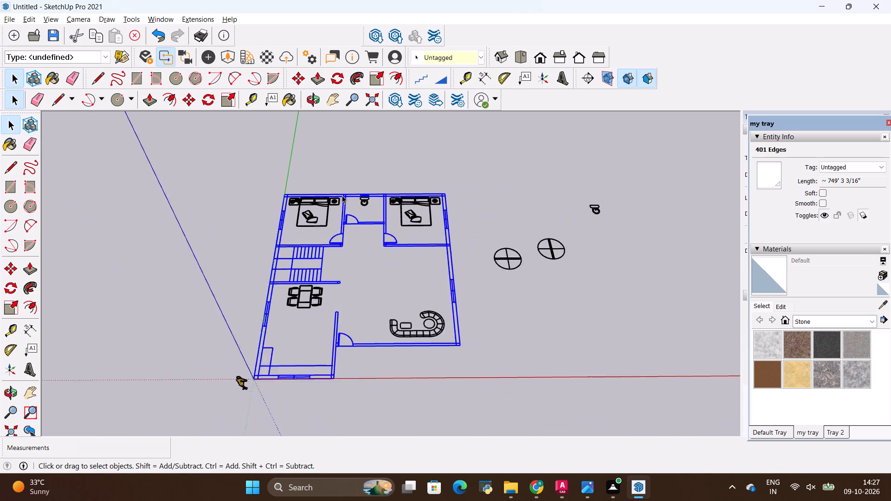
{"action": "scroll", "coordinate": [342, 195], "scroll_direction": "down", "scroll_amount": 1}
{"action": "scroll", "coordinate": [317, 194], "scroll_direction": "up", "scroll_amount": 10}
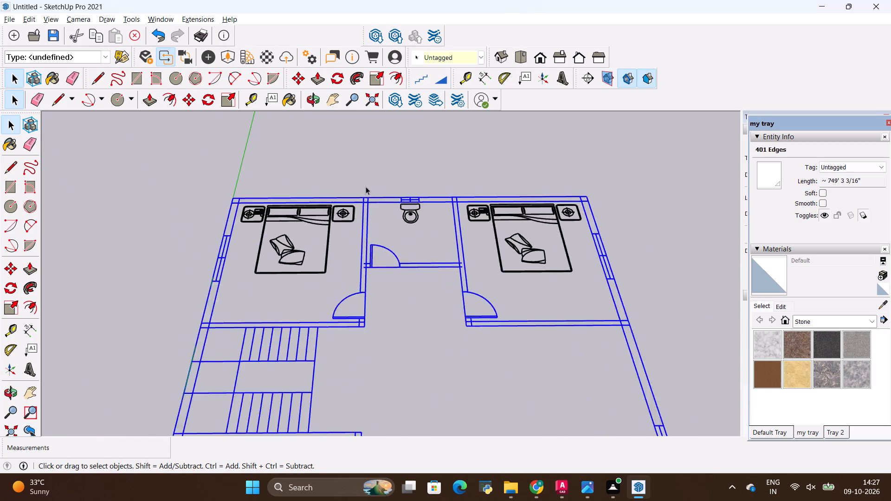
{"action": "scroll", "coordinate": [366, 186], "scroll_direction": "up", "scroll_amount": 14}
{"action": "scroll", "coordinate": [349, 211], "scroll_direction": "down", "scroll_amount": 11}
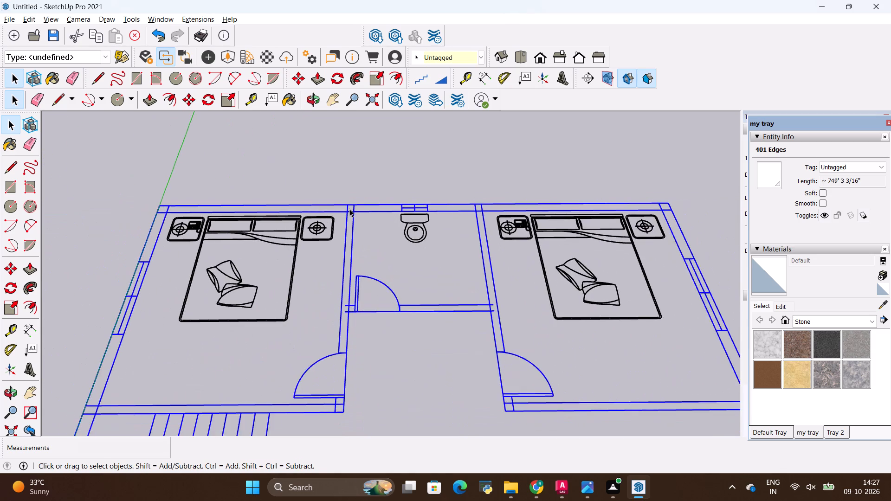
{"action": "scroll", "coordinate": [349, 209], "scroll_direction": "down", "scroll_amount": 12}
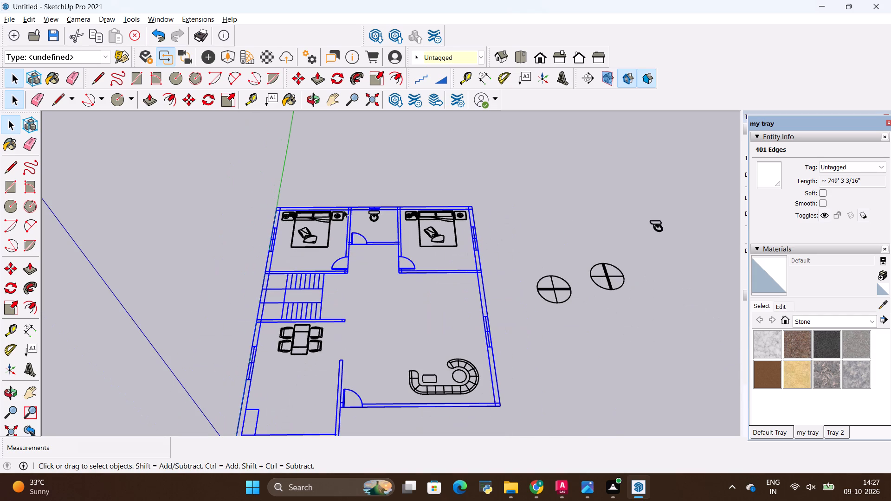
{"action": "scroll", "coordinate": [381, 231], "scroll_direction": "up", "scroll_amount": 3}
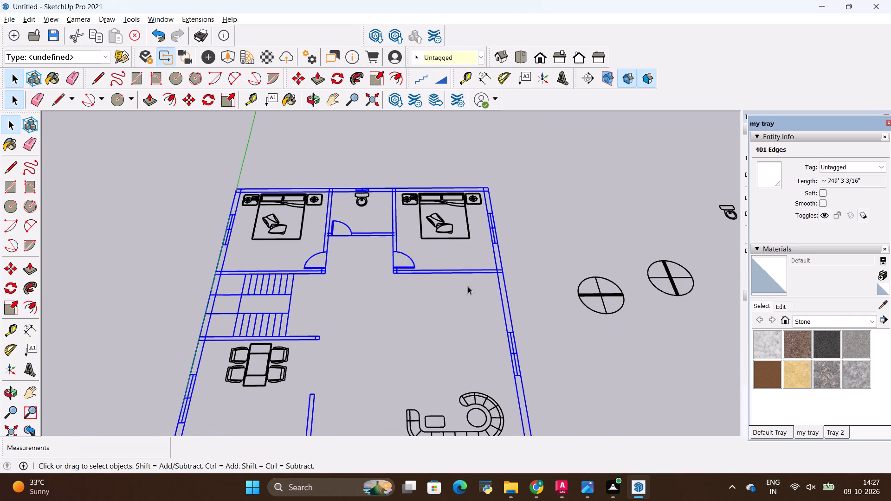
{"action": "scroll", "coordinate": [506, 256], "scroll_direction": "up", "scroll_amount": 5}
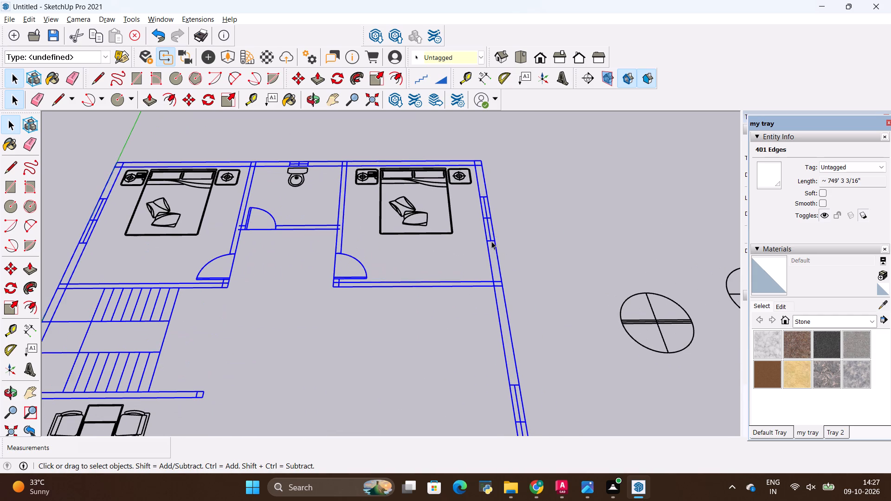
{"action": "right_click", "coordinate": [491, 240]}
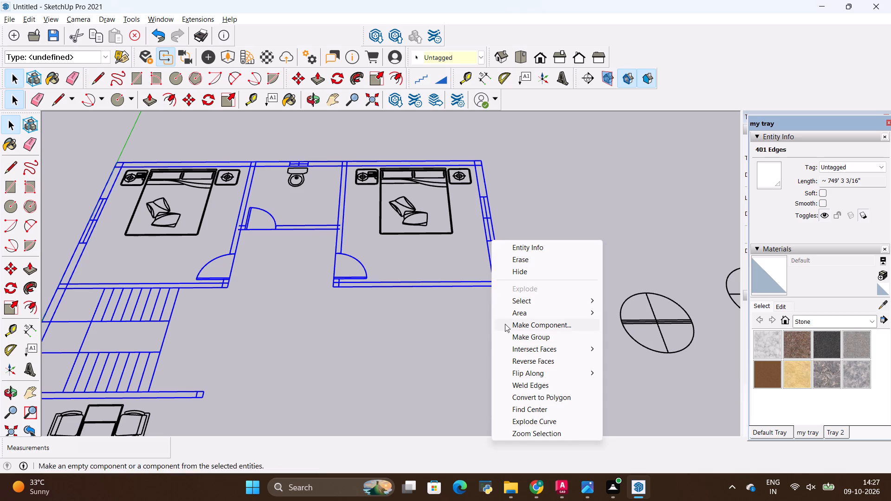
{"action": "left_click", "coordinate": [508, 332]}
Check at the bedroom walls and window whether the grouped plan lines select as one object, clearing the selection.
{"action": "scroll", "coordinate": [480, 254], "scroll_direction": "down", "scroll_amount": 6}
{"action": "key", "text": "space"}
{"action": "left_click", "coordinate": [517, 237]}
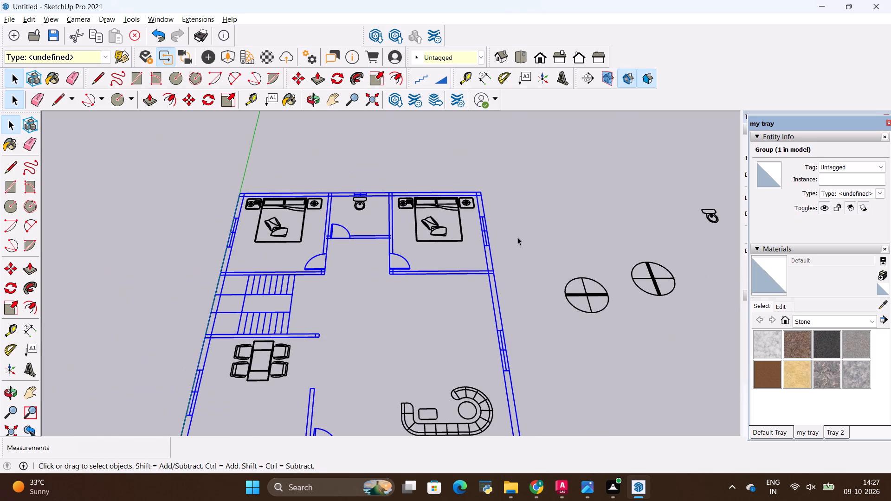
{"action": "left_click", "coordinate": [475, 194]}
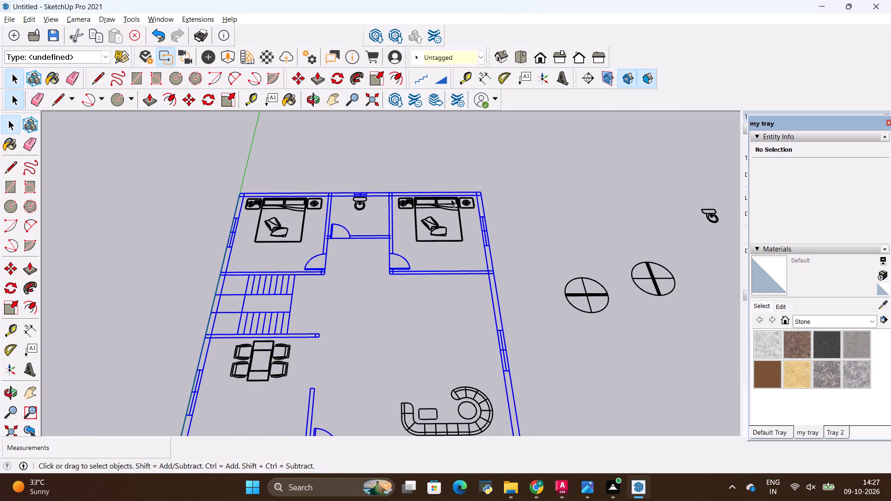
{"action": "scroll", "coordinate": [407, 199], "scroll_direction": "down", "scroll_amount": 4}
{"action": "scroll", "coordinate": [265, 249], "scroll_direction": "up", "scroll_amount": 14}
{"action": "scroll", "coordinate": [296, 209], "scroll_direction": "up", "scroll_amount": 3}
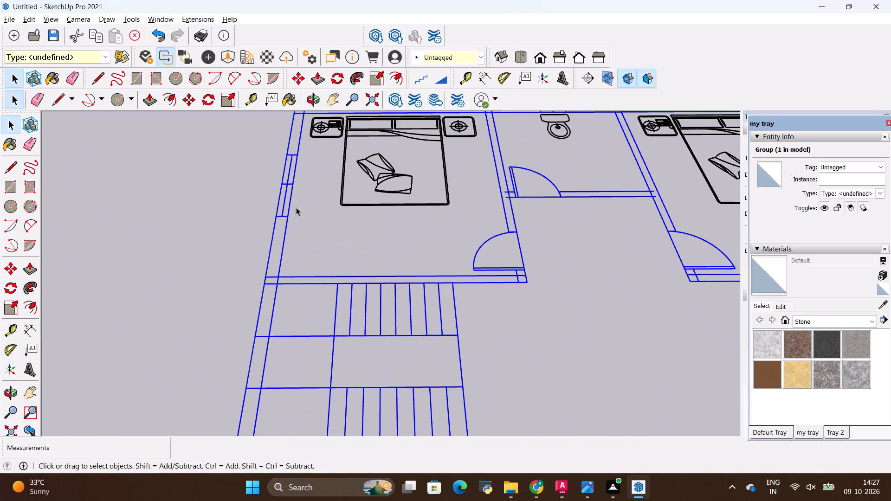
{"action": "left_click", "coordinate": [259, 201]}
{"action": "left_click", "coordinate": [282, 203]}
{"action": "left_click", "coordinate": [282, 203]}
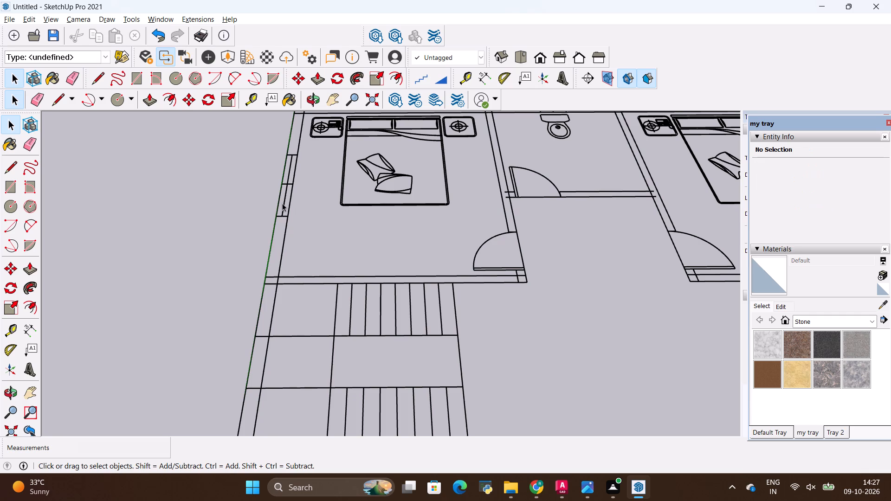
{"action": "left_click", "coordinate": [282, 203]}
{"action": "left_click", "coordinate": [282, 205]}
{"action": "left_click", "coordinate": [265, 212]}
Examine the whole floor plan and recheck the group's selection at the outer corner of the bedroom above the stairs.
{"action": "scroll", "coordinate": [282, 213], "scroll_direction": "down", "scroll_amount": 14}
{"action": "middle_click_drag", "start_coordinate": [337, 318], "coordinate": [311, 274]}
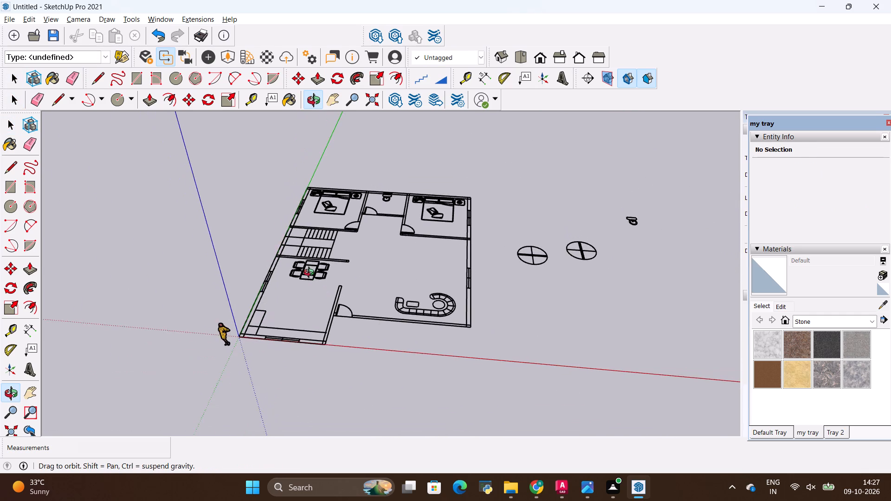
{"action": "middle_click_drag", "start_coordinate": [311, 274], "coordinate": [302, 363]}
{"action": "scroll", "coordinate": [309, 193], "scroll_direction": "up", "scroll_amount": 8}
{"action": "scroll", "coordinate": [325, 234], "scroll_direction": "down", "scroll_amount": 8}
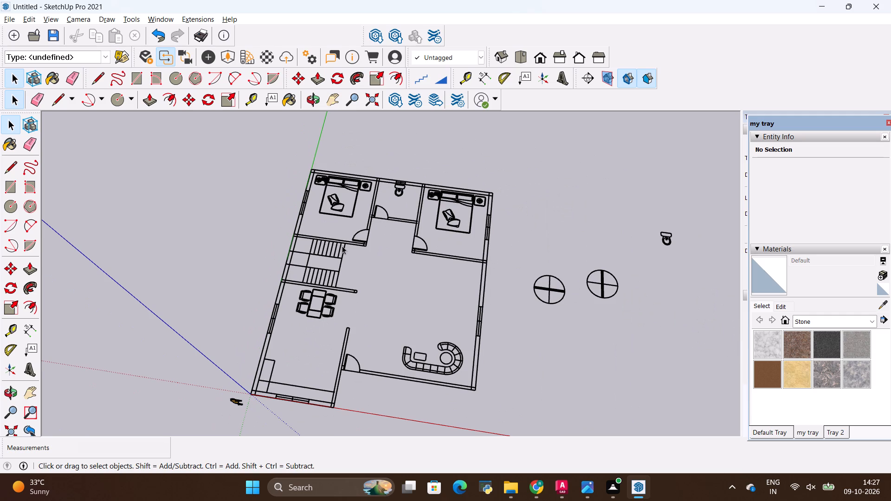
{"action": "scroll", "coordinate": [251, 183], "scroll_direction": "up", "scroll_amount": 6}
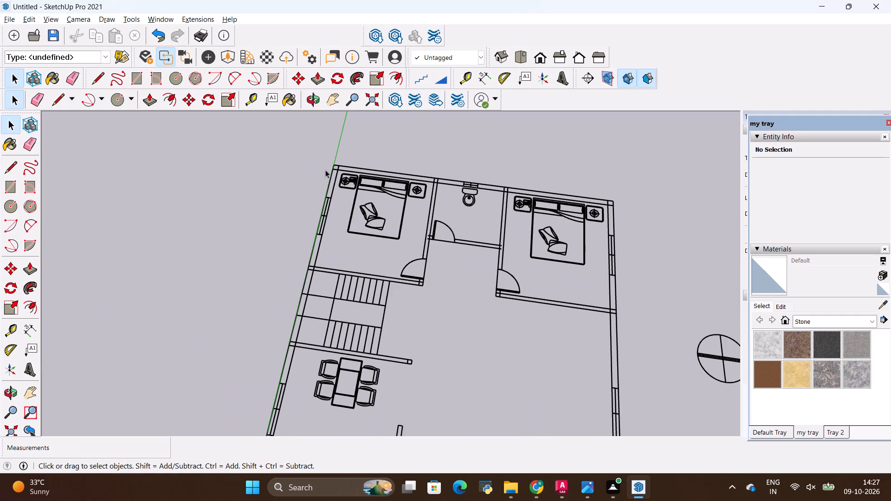
{"action": "left_click", "coordinate": [360, 171]}
{"action": "left_click", "coordinate": [342, 171]}
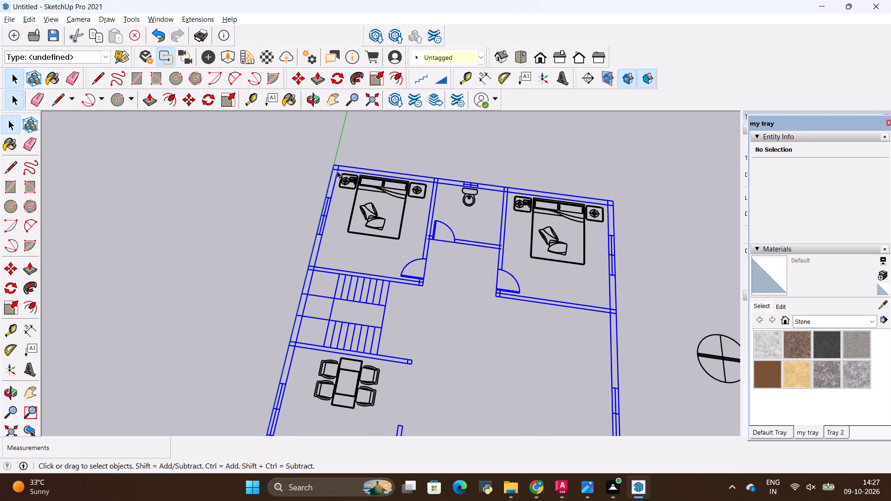
{"action": "scroll", "coordinate": [323, 158], "scroll_direction": "up", "scroll_amount": 4}
{"action": "scroll", "coordinate": [358, 161], "scroll_direction": "down", "scroll_amount": 5}
{"action": "left_click", "coordinate": [398, 146]}
{"action": "scroll", "coordinate": [397, 167], "scroll_direction": "down", "scroll_amount": 6}
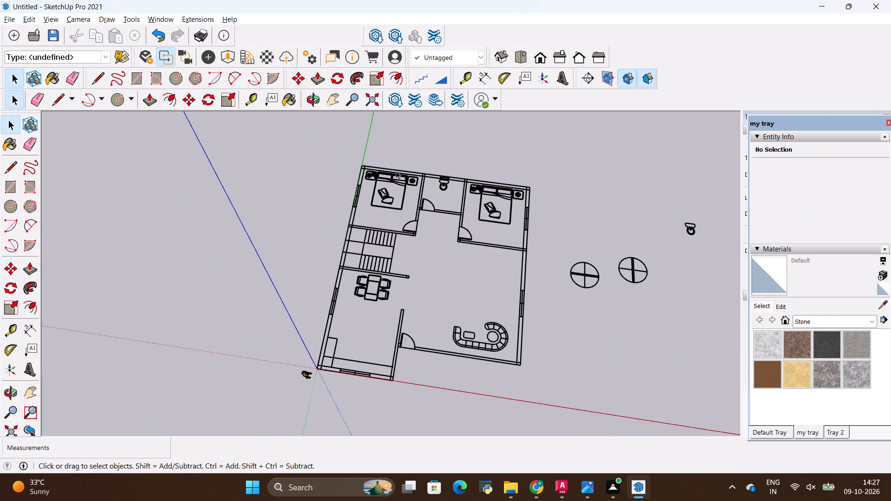
{"action": "scroll", "coordinate": [399, 251], "scroll_direction": "up", "scroll_amount": 5}
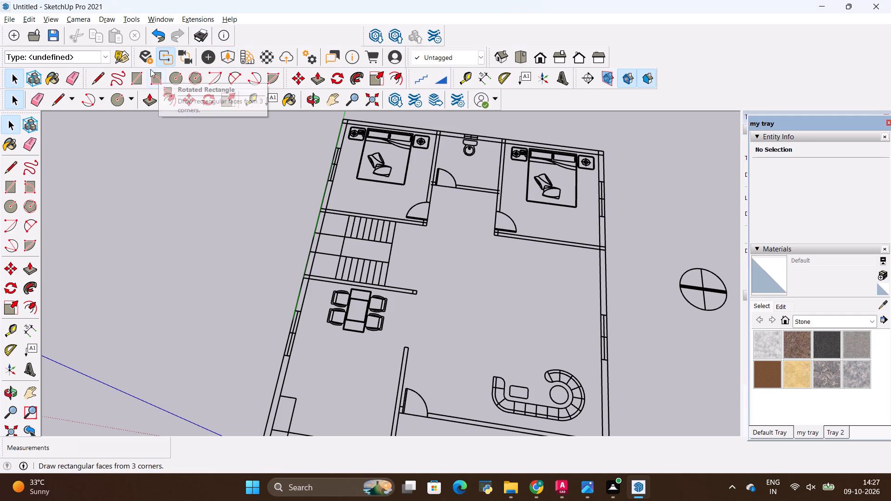
Save the model in the Downloads folder as "2bhk house plan 12".
{"action": "key", "text": "r"}
{"action": "scroll", "coordinate": [284, 220], "scroll_direction": "down", "scroll_amount": 5}
{"action": "scroll", "coordinate": [316, 148], "scroll_direction": "up", "scroll_amount": 3}
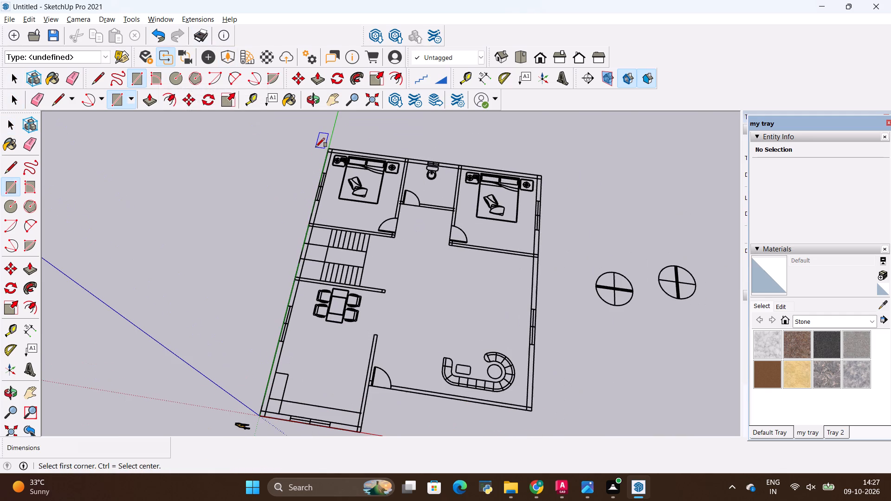
{"action": "key", "text": "ctrl+s"}
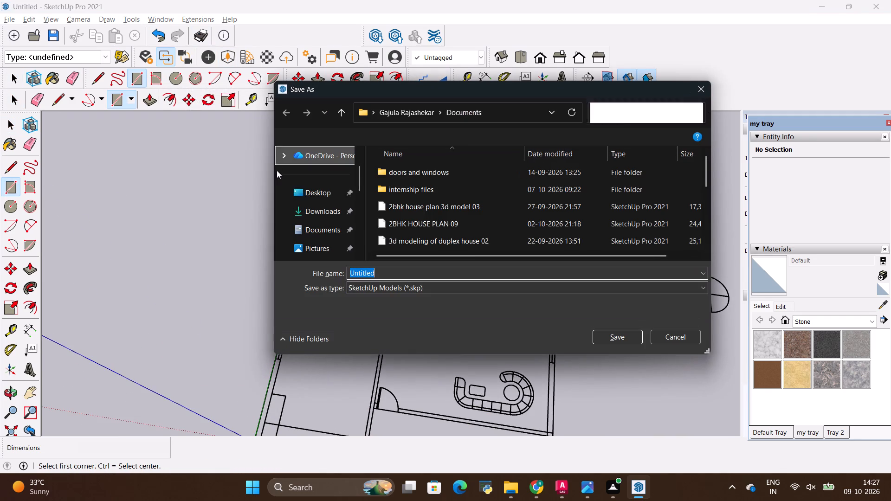
{"action": "left_click", "coordinate": [310, 208]}
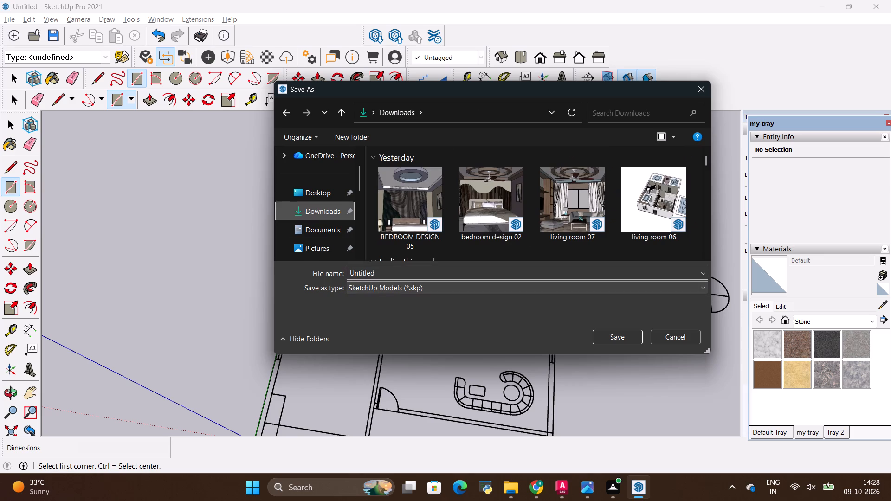
{"action": "left_click", "coordinate": [387, 271]}
{"action": "key", "text": "BackSpace"}
{"action": "type", "text": "2bhk"}
{"action": "key", "text": "space"}
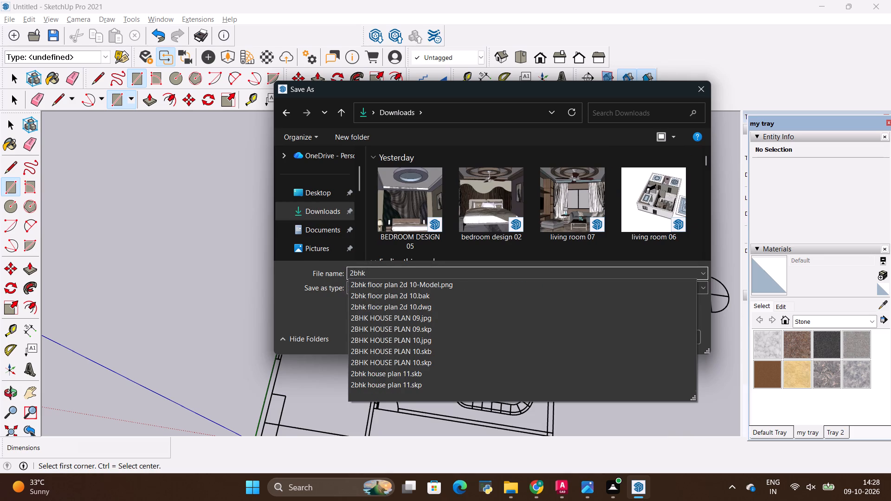
{"action": "type", "text": "house"}
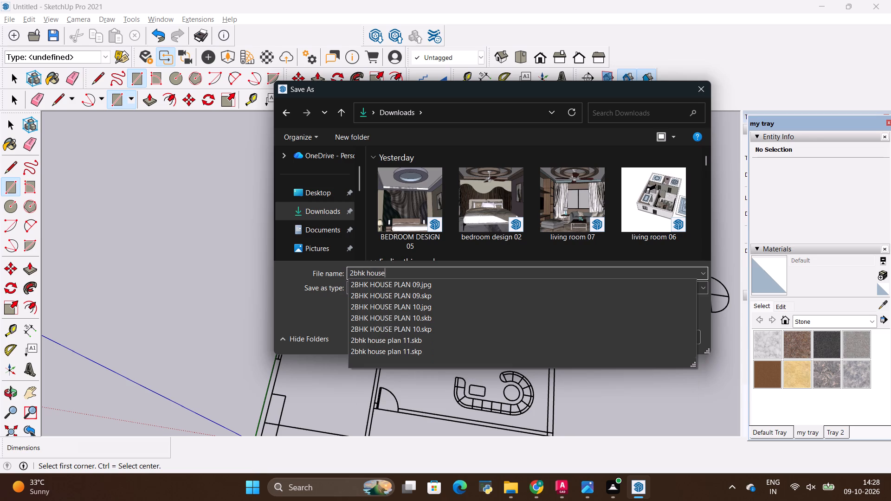
{"action": "key", "text": "space"}
{"action": "type", "text": "plan"}
{"action": "key", "text": "space"}
{"action": "type", "text": "12"}
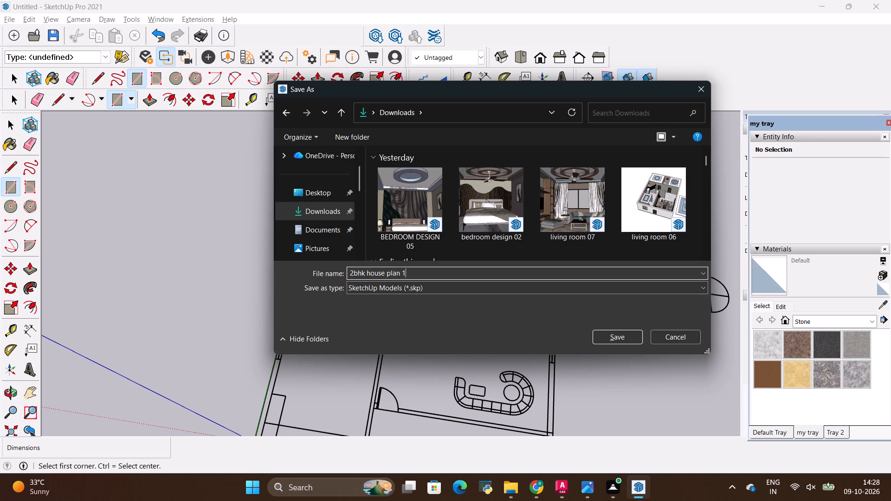
{"action": "key", "text": "Return"}
Draw a 19' by 9" rectangle over the outer wall, from the stair-side bedroom's outer corner to the bathroom window.
{"action": "scroll", "coordinate": [401, 255], "scroll_direction": "down", "scroll_amount": 4}
{"action": "scroll", "coordinate": [409, 186], "scroll_direction": "up", "scroll_amount": 4}
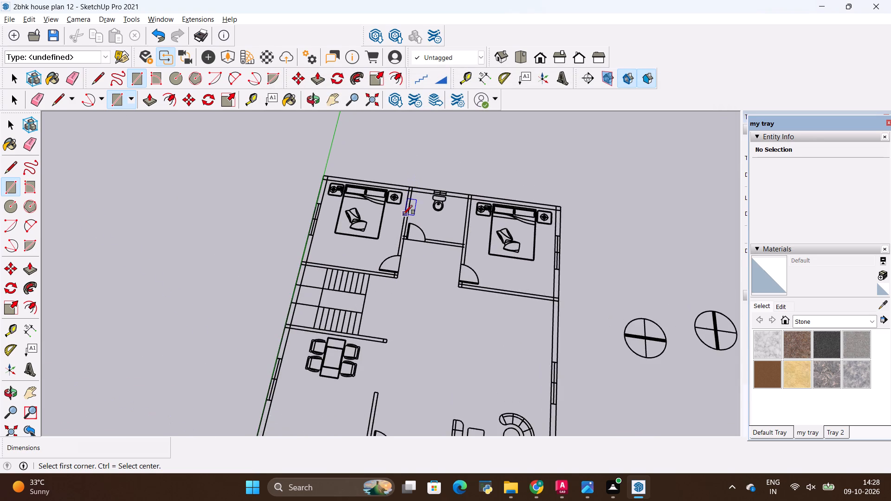
{"action": "scroll", "coordinate": [403, 214], "scroll_direction": "up", "scroll_amount": 1}
{"action": "key", "text": "r"}
{"action": "scroll", "coordinate": [391, 177], "scroll_direction": "up", "scroll_amount": 11}
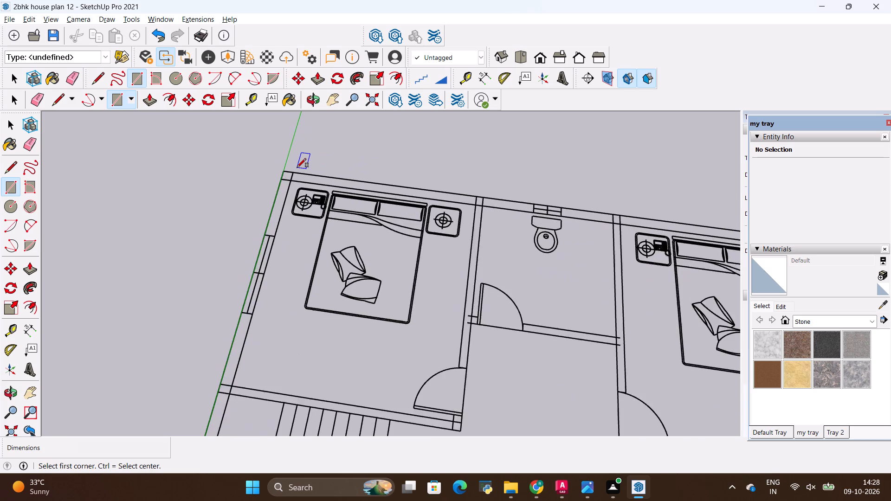
{"action": "scroll", "coordinate": [297, 167], "scroll_direction": "up", "scroll_amount": 4}
{"action": "left_click", "coordinate": [280, 171]}
{"action": "scroll", "coordinate": [295, 192], "scroll_direction": "down", "scroll_amount": 4}
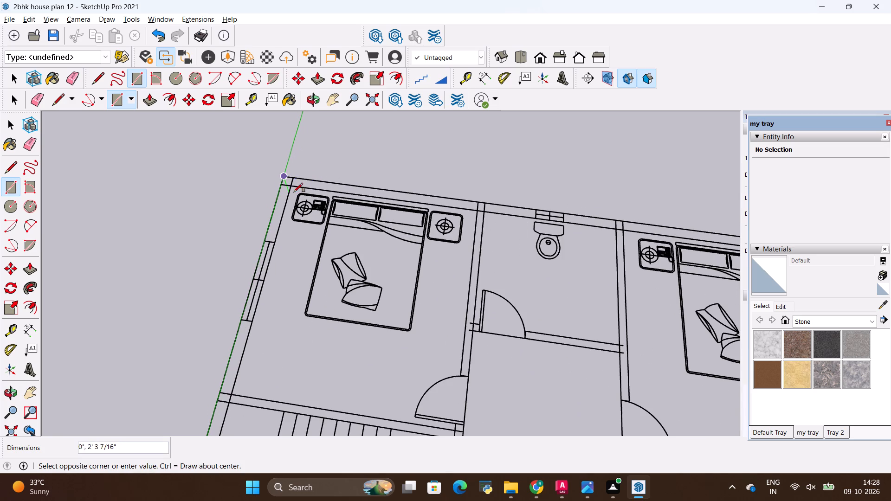
{"action": "scroll", "coordinate": [523, 206], "scroll_direction": "up", "scroll_amount": 4}
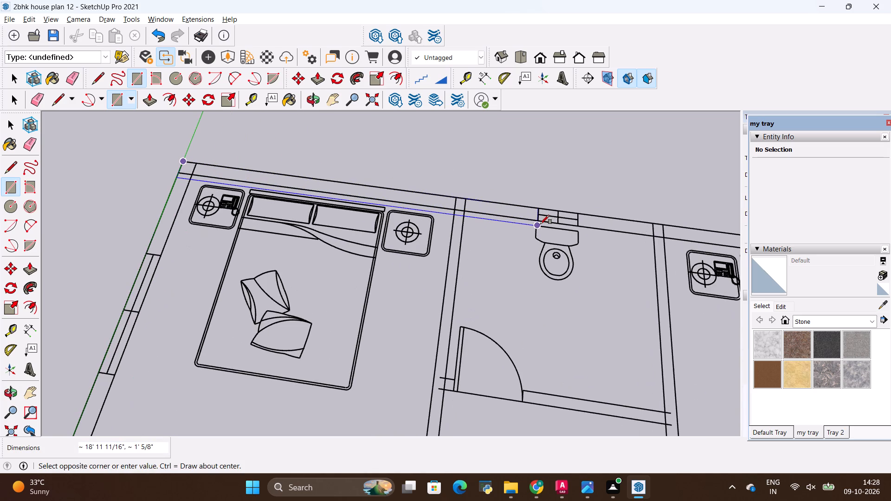
{"action": "scroll", "coordinate": [536, 217], "scroll_direction": "up", "scroll_amount": 5}
{"action": "left_click", "coordinate": [536, 222]}
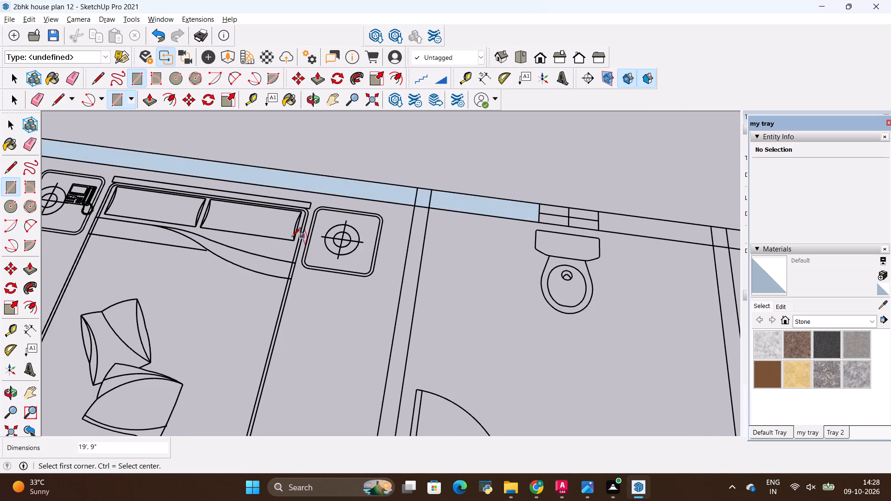
Draw a 19' by 9" rectangle over the outer wall, from the bathroom window's far edge to the second bedroom's outer corner.
{"action": "scroll", "coordinate": [247, 237], "scroll_direction": "down", "scroll_amount": 10}
{"action": "scroll", "coordinate": [314, 214], "scroll_direction": "down", "scroll_amount": 6}
{"action": "scroll", "coordinate": [371, 198], "scroll_direction": "up", "scroll_amount": 6}
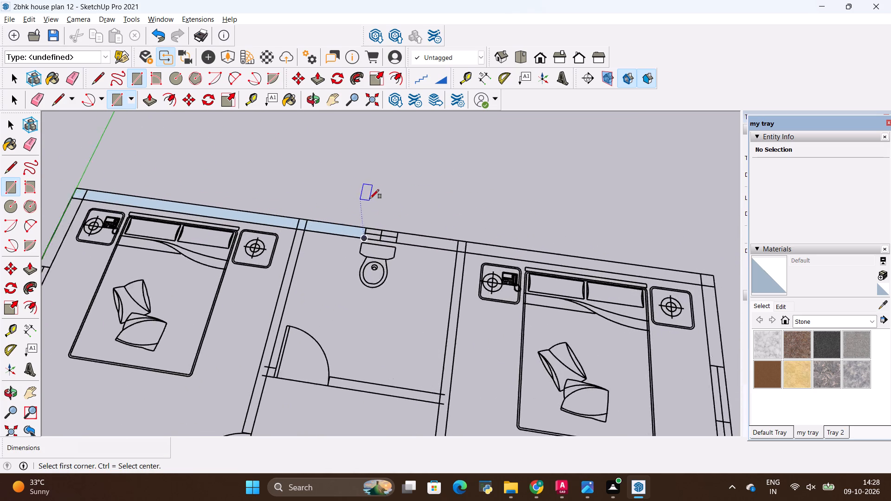
{"action": "scroll", "coordinate": [370, 199], "scroll_direction": "up", "scroll_amount": 9}
{"action": "left_click", "coordinate": [343, 221]}
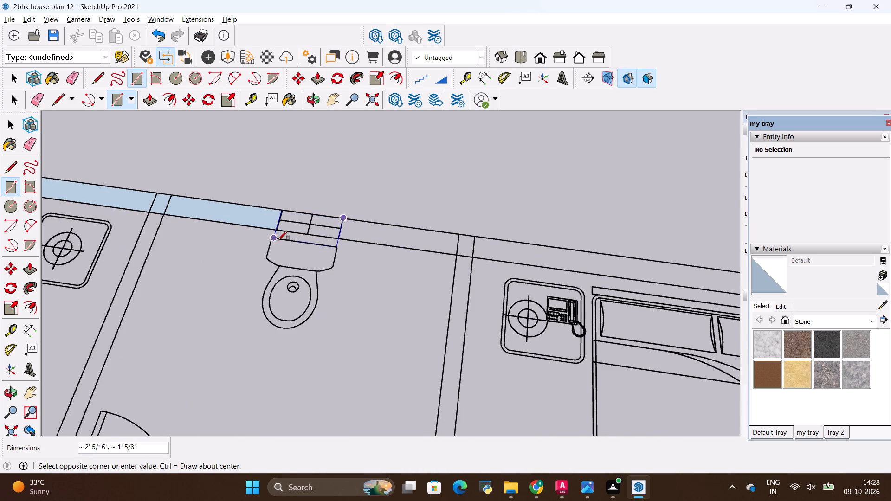
{"action": "scroll", "coordinate": [278, 241], "scroll_direction": "down", "scroll_amount": 10}
{"action": "scroll", "coordinate": [583, 256], "scroll_direction": "up", "scroll_amount": 5}
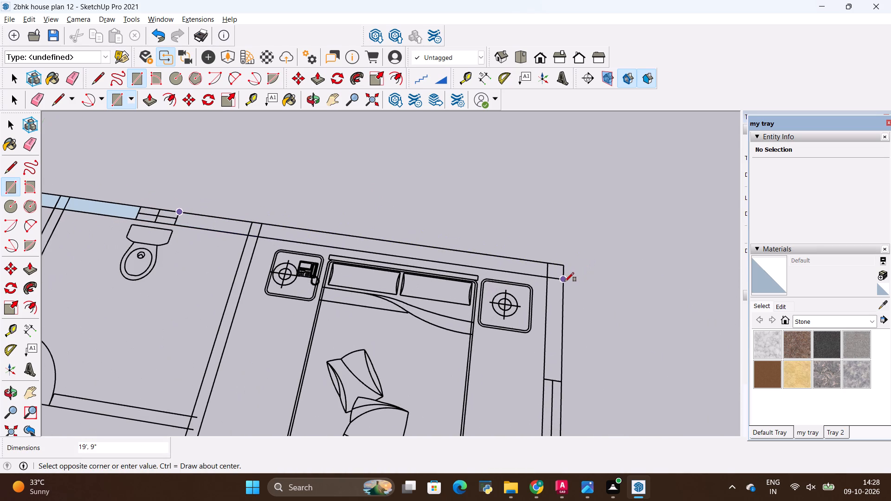
{"action": "left_click", "coordinate": [564, 279]}
Draw a 5' 3" by 9" rectangle over the second bedroom's side wall, between its window and the outer corner.
{"action": "scroll", "coordinate": [571, 261], "scroll_direction": "down", "scroll_amount": 3}
{"action": "scroll", "coordinate": [573, 258], "scroll_direction": "up", "scroll_amount": 1}
{"action": "scroll", "coordinate": [574, 256], "scroll_direction": "down", "scroll_amount": 5}
{"action": "scroll", "coordinate": [558, 306], "scroll_direction": "up", "scroll_amount": 4}
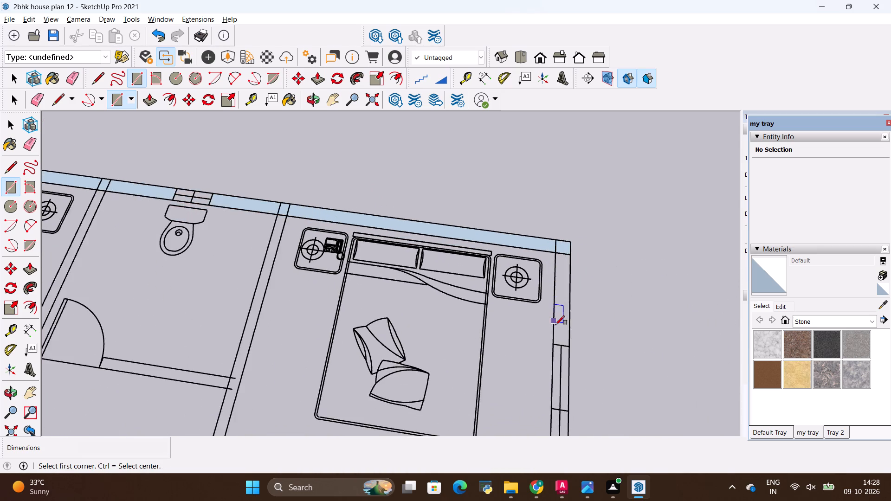
{"action": "scroll", "coordinate": [555, 325], "scroll_direction": "up", "scroll_amount": 3}
{"action": "left_click", "coordinate": [555, 346]}
{"action": "scroll", "coordinate": [576, 232], "scroll_direction": "up", "scroll_amount": 2}
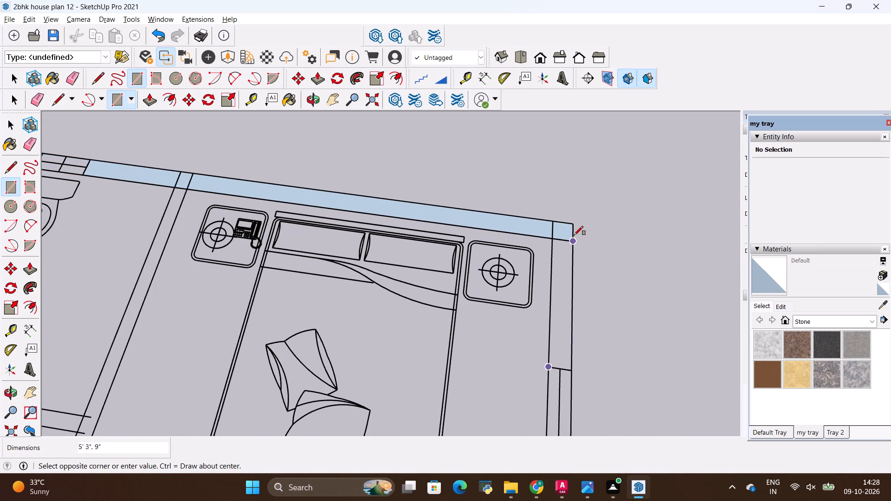
{"action": "left_click", "coordinate": [572, 237]}
Draw a rectangle over the stair-side bedroom's side wall, from the outer corner to the near edge of its window.
{"action": "scroll", "coordinate": [581, 206], "scroll_direction": "down", "scroll_amount": 16}
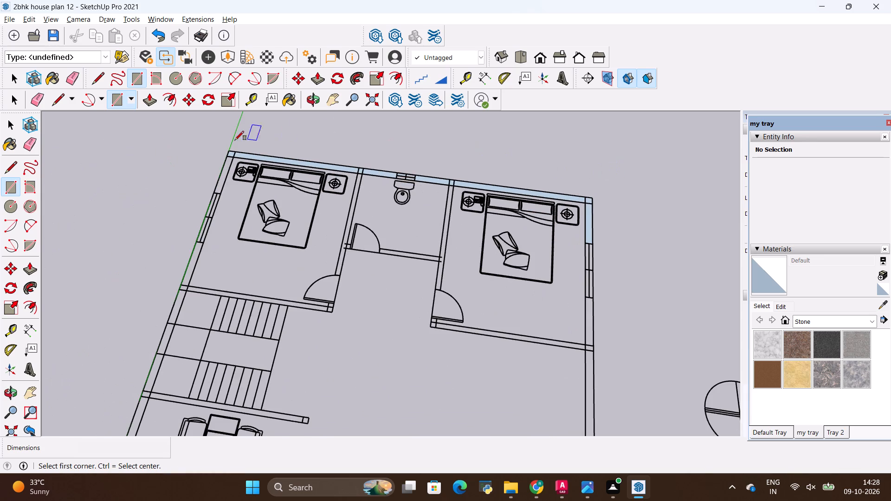
{"action": "scroll", "coordinate": [234, 140], "scroll_direction": "up", "scroll_amount": 11}
{"action": "middle_click_drag", "start_coordinate": [204, 201], "coordinate": [235, 262]}
{"action": "scroll", "coordinate": [198, 197], "scroll_direction": "up", "scroll_amount": 5}
{"action": "left_click", "coordinate": [200, 172]}
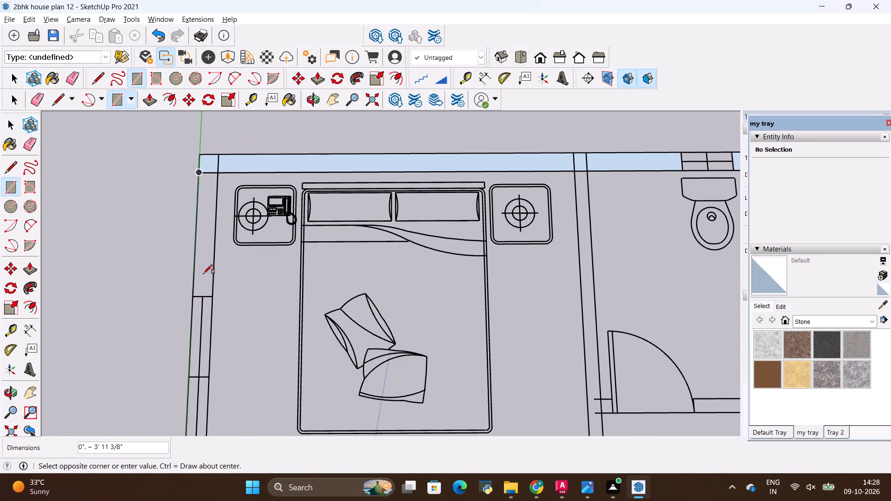
{"action": "left_click", "coordinate": [211, 299]}
Draw a 9" by 4' 10 1/2" rectangle over the stair-side bedroom's side wall, between the stair wall and the window.
{"action": "scroll", "coordinate": [264, 194], "scroll_direction": "down", "scroll_amount": 11}
{"action": "scroll", "coordinate": [236, 355], "scroll_direction": "up", "scroll_amount": 2}
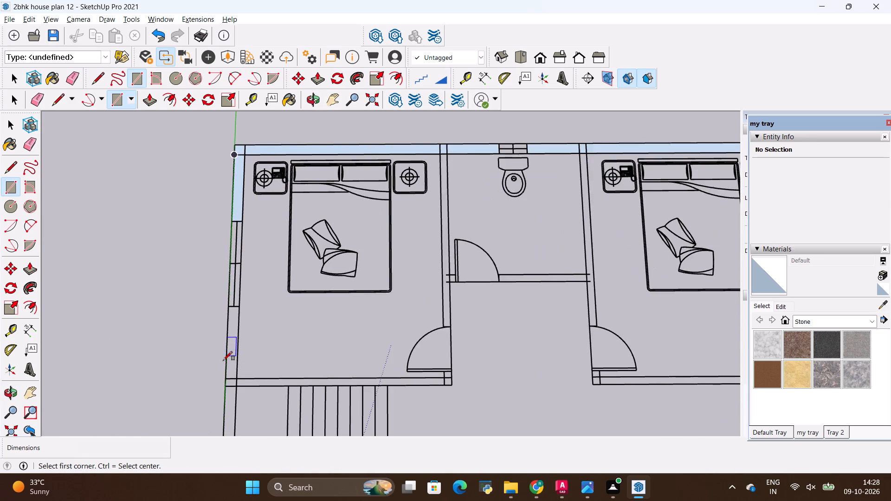
{"action": "scroll", "coordinate": [223, 360], "scroll_direction": "up", "scroll_amount": 3}
{"action": "left_click", "coordinate": [225, 378]}
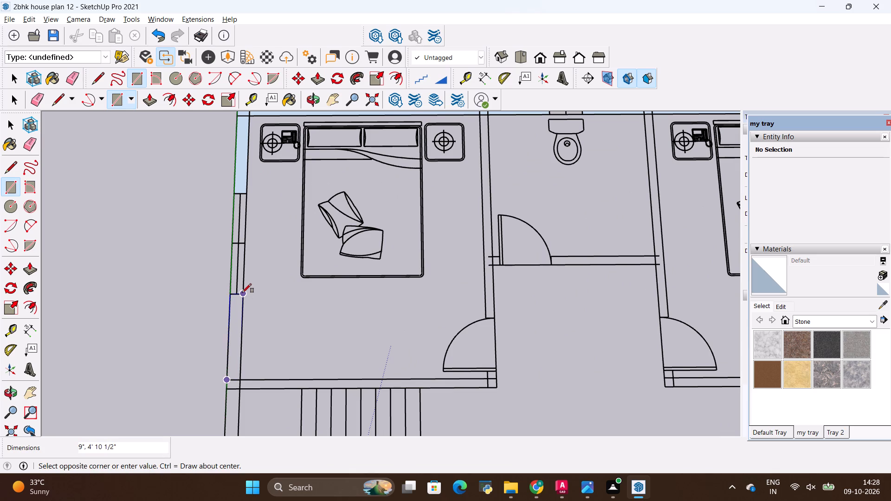
{"action": "left_click", "coordinate": [242, 294]}
Draw a rectangle over the full length of the wall between the stair-side bedroom and the staircase.
{"action": "scroll", "coordinate": [227, 335], "scroll_direction": "down", "scroll_amount": 4}
{"action": "scroll", "coordinate": [236, 318], "scroll_direction": "up", "scroll_amount": 18}
{"action": "scroll", "coordinate": [235, 319], "scroll_direction": "down", "scroll_amount": 2}
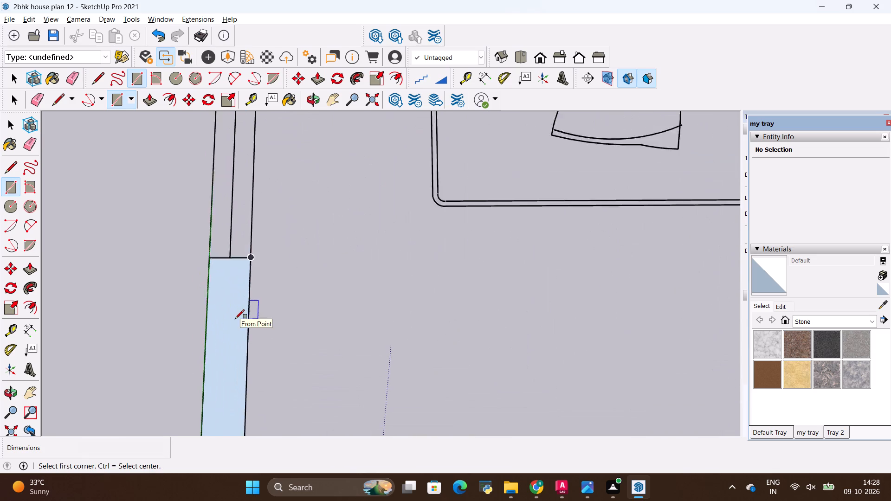
{"action": "scroll", "coordinate": [235, 319], "scroll_direction": "down", "scroll_amount": 19}
{"action": "middle_click_drag", "start_coordinate": [213, 370], "coordinate": [222, 306]}
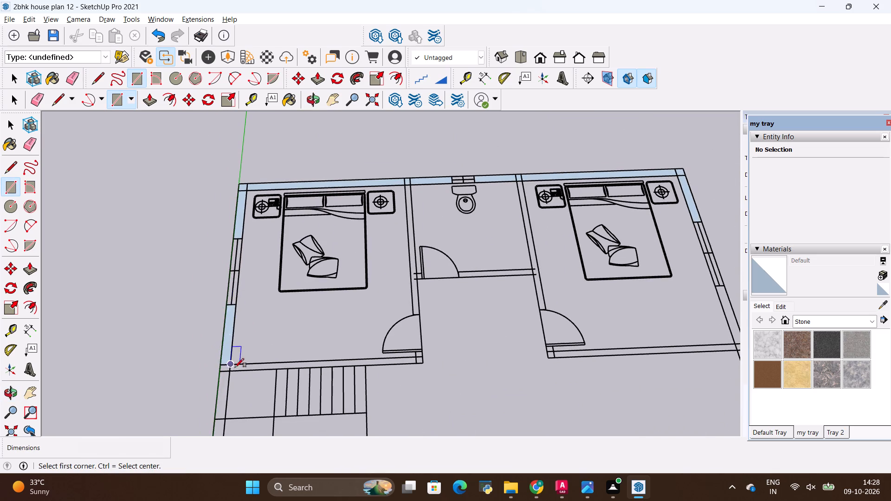
{"action": "scroll", "coordinate": [235, 368], "scroll_direction": "up", "scroll_amount": 7}
{"action": "left_click", "coordinate": [210, 373]}
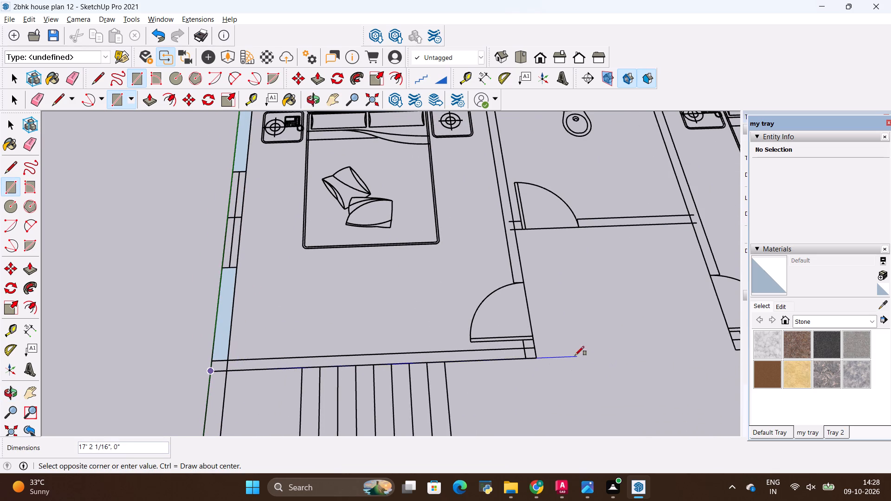
{"action": "scroll", "coordinate": [550, 352], "scroll_direction": "up", "scroll_amount": 5}
{"action": "left_click", "coordinate": [531, 348]}
Draw a 6" by 5" rectangle over the short wall stub beside the stair-side bedroom's door.
{"action": "scroll", "coordinate": [529, 343], "scroll_direction": "up", "scroll_amount": 6}
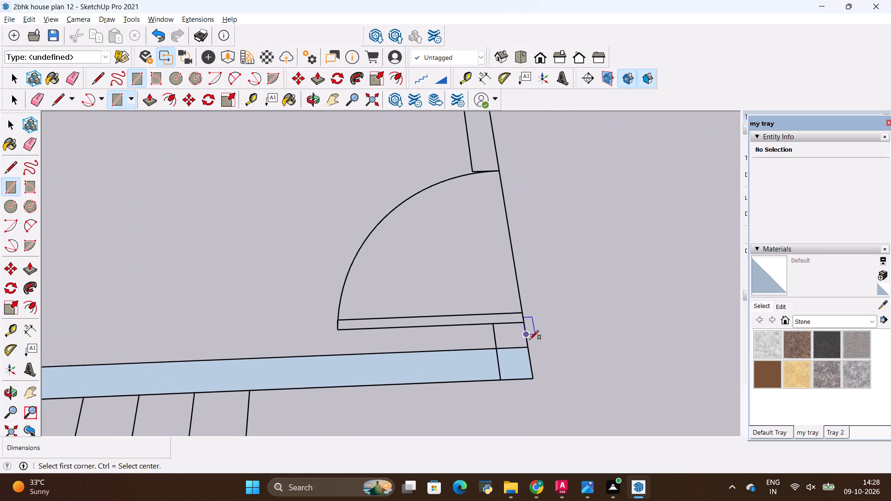
{"action": "left_click", "coordinate": [493, 323]}
{"action": "left_click", "coordinate": [527, 343]}
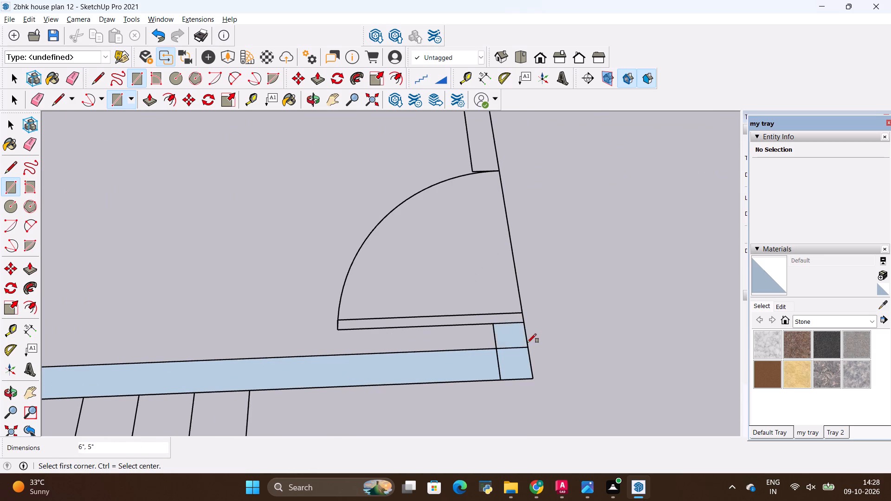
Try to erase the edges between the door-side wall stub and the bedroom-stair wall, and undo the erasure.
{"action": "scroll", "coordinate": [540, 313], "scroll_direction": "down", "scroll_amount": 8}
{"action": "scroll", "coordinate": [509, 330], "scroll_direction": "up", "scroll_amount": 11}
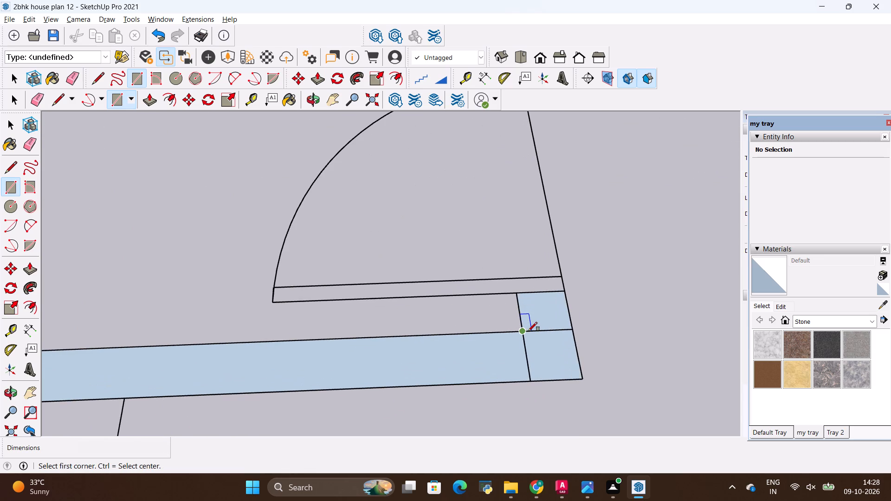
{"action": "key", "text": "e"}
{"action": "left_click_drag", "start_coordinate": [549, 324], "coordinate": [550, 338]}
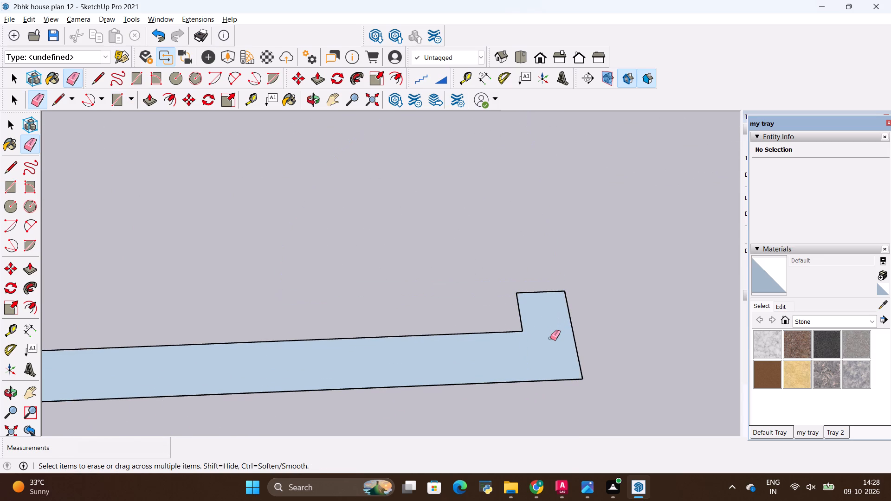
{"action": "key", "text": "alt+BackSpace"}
Draw a rectangle over the outer wall beside the staircase, between the two walls that enclose the stairs.
{"action": "scroll", "coordinate": [369, 157], "scroll_direction": "down", "scroll_amount": 8}
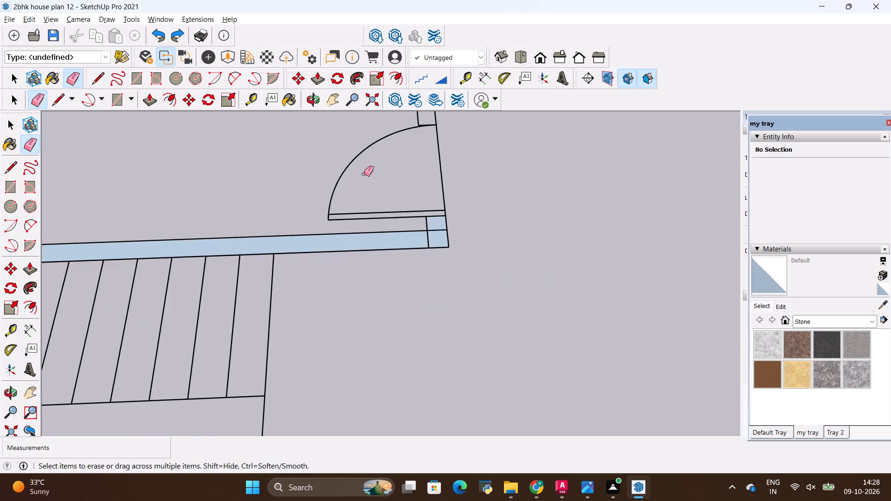
{"action": "scroll", "coordinate": [364, 174], "scroll_direction": "down", "scroll_amount": 17}
{"action": "scroll", "coordinate": [419, 171], "scroll_direction": "down", "scroll_amount": 4}
{"action": "scroll", "coordinate": [228, 284], "scroll_direction": "up", "scroll_amount": 13}
{"action": "scroll", "coordinate": [276, 261], "scroll_direction": "down", "scroll_amount": 11}
{"action": "middle_click_drag", "start_coordinate": [271, 205], "coordinate": [272, 261]}
{"action": "scroll", "coordinate": [272, 259], "scroll_direction": "down", "scroll_amount": 1}
{"action": "scroll", "coordinate": [273, 171], "scroll_direction": "up", "scroll_amount": 8}
{"action": "key", "text": "r"}
{"action": "scroll", "coordinate": [265, 180], "scroll_direction": "up", "scroll_amount": 4}
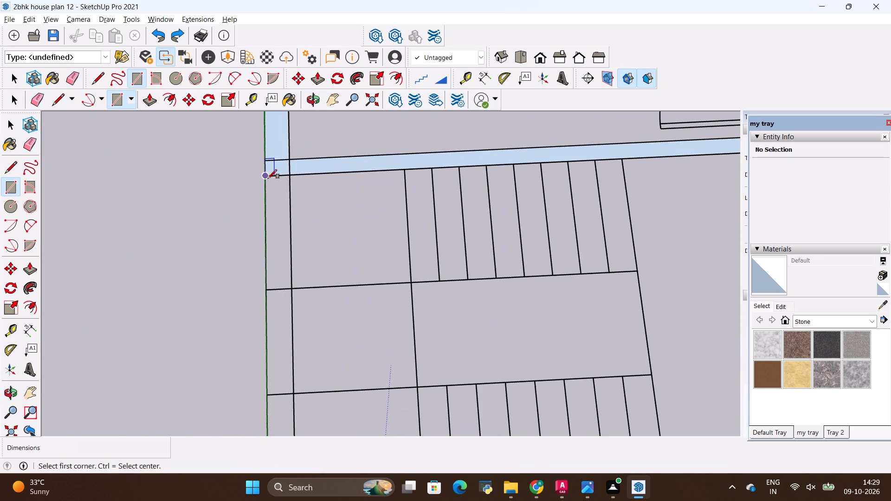
{"action": "left_click", "coordinate": [264, 177]}
{"action": "scroll", "coordinate": [281, 248], "scroll_direction": "down", "scroll_amount": 10}
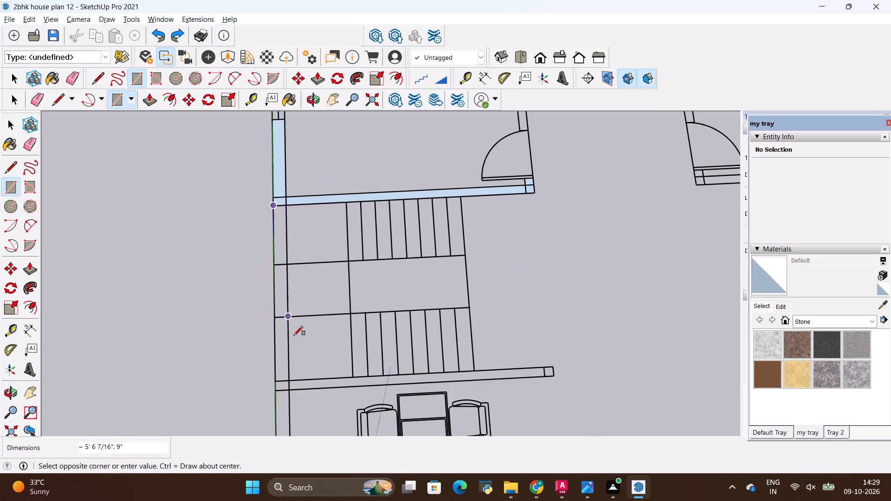
{"action": "scroll", "coordinate": [288, 406], "scroll_direction": "up", "scroll_amount": 4}
{"action": "left_click", "coordinate": [288, 368]}
Draw a 15' 3" by 6" rectangle over the wall between the staircase and the dining area.
{"action": "scroll", "coordinate": [280, 269], "scroll_direction": "down", "scroll_amount": 6}
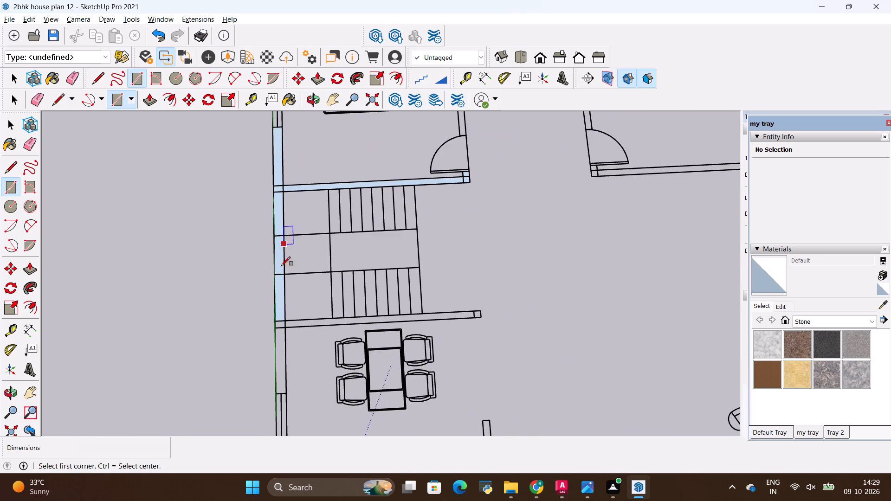
{"action": "scroll", "coordinate": [284, 310], "scroll_direction": "up", "scroll_amount": 9}
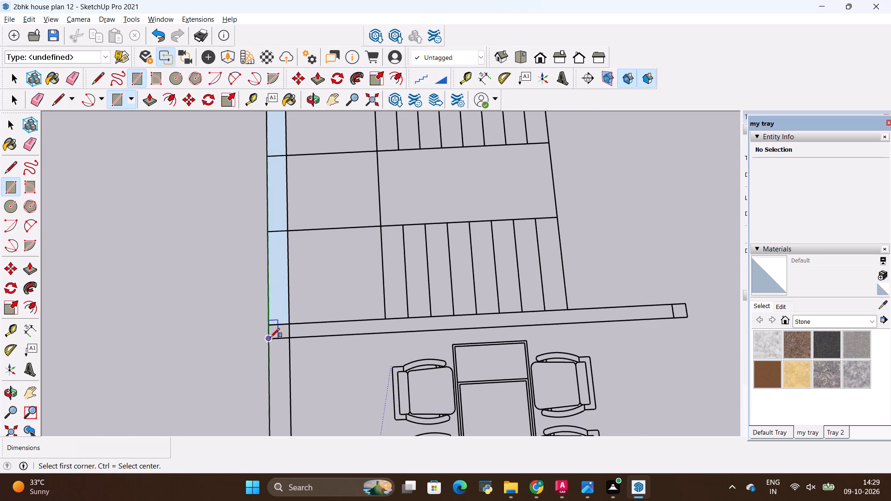
{"action": "left_click", "coordinate": [270, 337]}
{"action": "scroll", "coordinate": [239, 342], "scroll_direction": "down", "scroll_amount": 6}
{"action": "scroll", "coordinate": [569, 299], "scroll_direction": "up", "scroll_amount": 4}
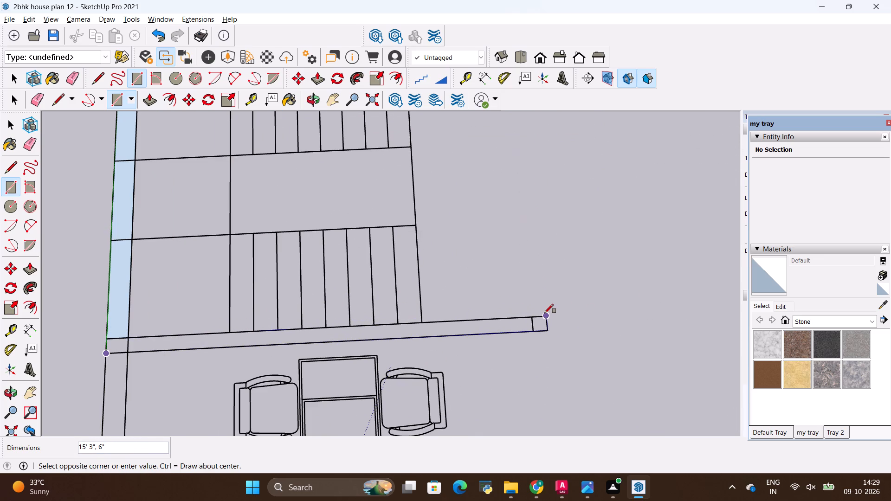
{"action": "left_click", "coordinate": [544, 313]}
Draw a 4' 9" by 9" rectangle over the dining area's outer wall, from the stair wall to the window.
{"action": "scroll", "coordinate": [532, 173], "scroll_direction": "down", "scroll_amount": 9}
{"action": "scroll", "coordinate": [532, 172], "scroll_direction": "up", "scroll_amount": 1}
{"action": "scroll", "coordinate": [532, 172], "scroll_direction": "down", "scroll_amount": 5}
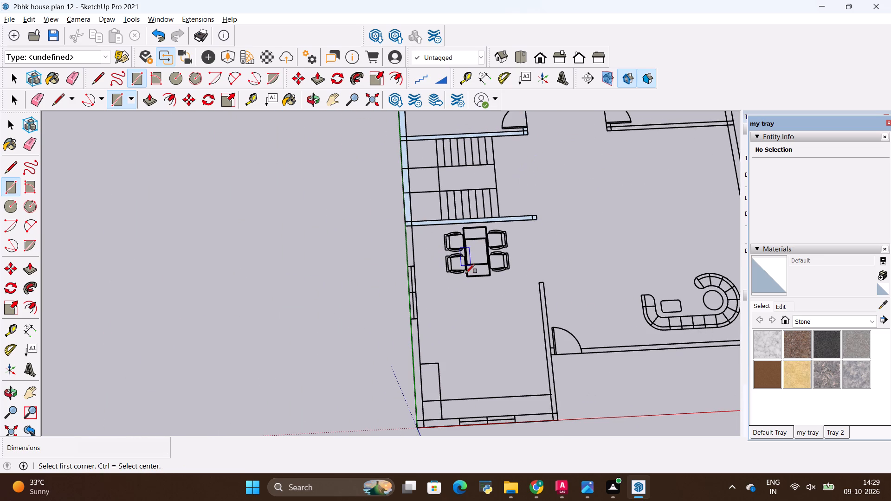
{"action": "scroll", "coordinate": [471, 309], "scroll_direction": "up", "scroll_amount": 2}
{"action": "scroll", "coordinate": [421, 218], "scroll_direction": "up", "scroll_amount": 7}
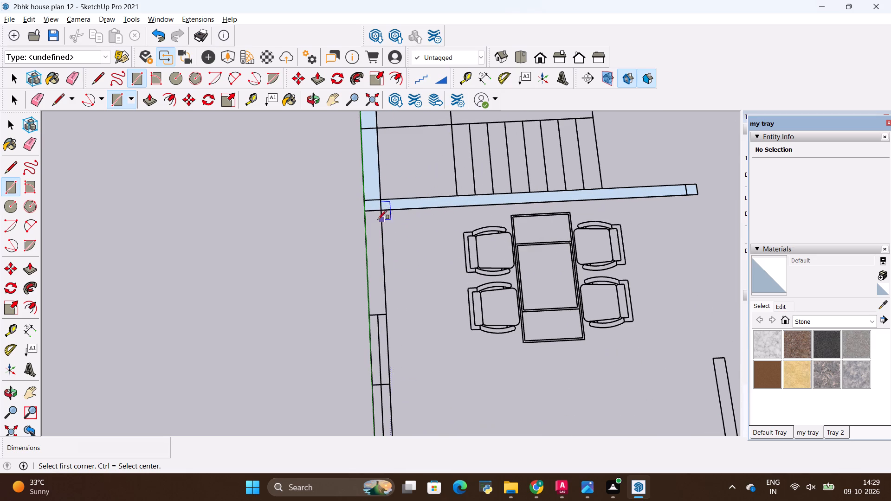
{"action": "left_click", "coordinate": [361, 209]}
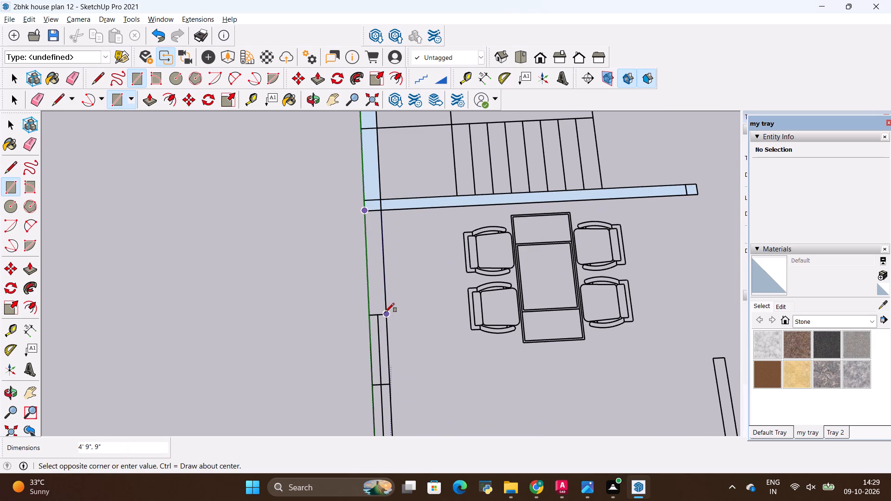
{"action": "left_click", "coordinate": [385, 313]}
Draw a 9" by 11' 9" rectangle over the outer side wall, from the house corner at the origin to the dining window.
{"action": "scroll", "coordinate": [380, 289], "scroll_direction": "up", "scroll_amount": 1}
{"action": "scroll", "coordinate": [380, 288], "scroll_direction": "down", "scroll_amount": 16}
{"action": "middle_click_drag", "start_coordinate": [406, 367], "coordinate": [396, 306]}
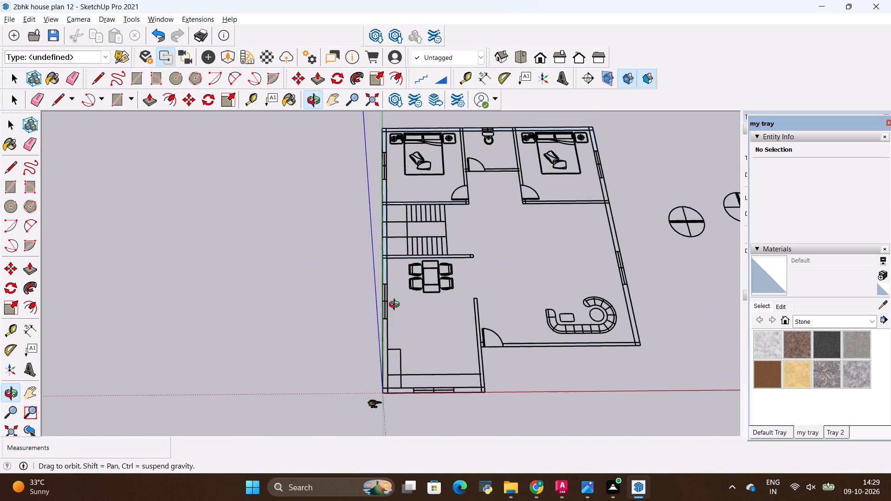
{"action": "middle_click_drag", "start_coordinate": [396, 306], "coordinate": [362, 270]}
{"action": "scroll", "coordinate": [366, 444], "scroll_direction": "up", "scroll_amount": 14}
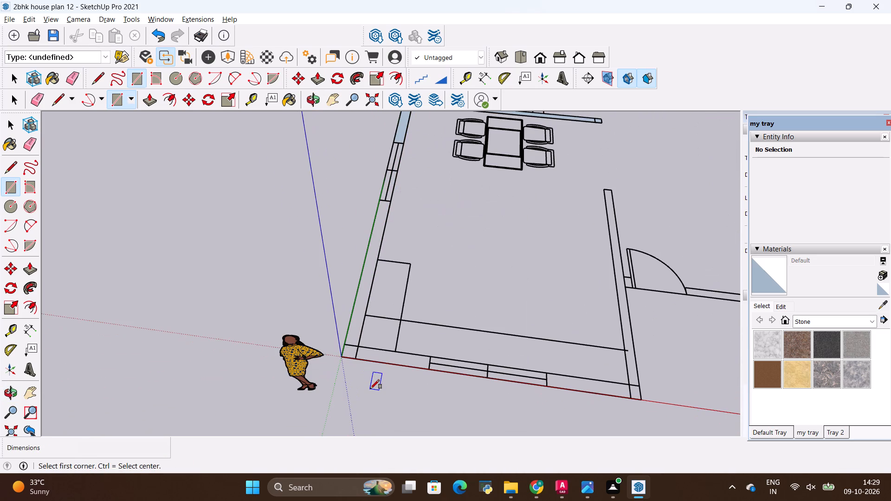
{"action": "scroll", "coordinate": [370, 390], "scroll_direction": "up", "scroll_amount": 9}
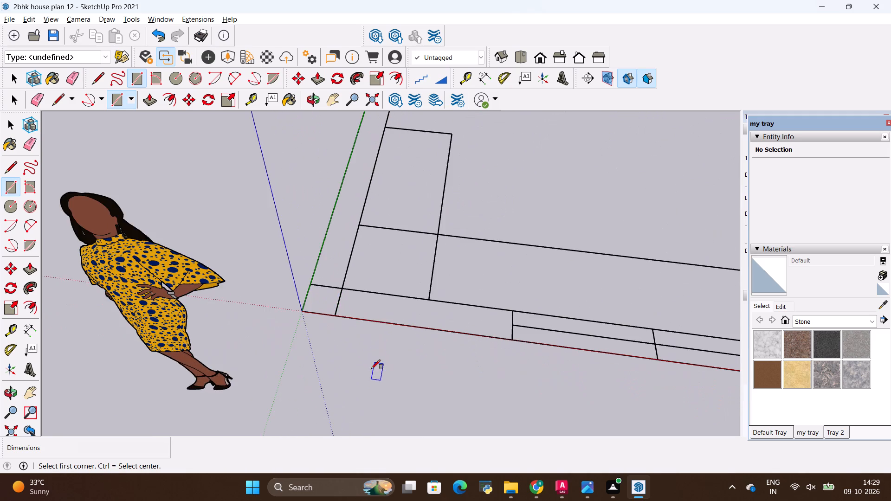
{"action": "scroll", "coordinate": [374, 320], "scroll_direction": "down", "scroll_amount": 4}
{"action": "left_click", "coordinate": [327, 313]}
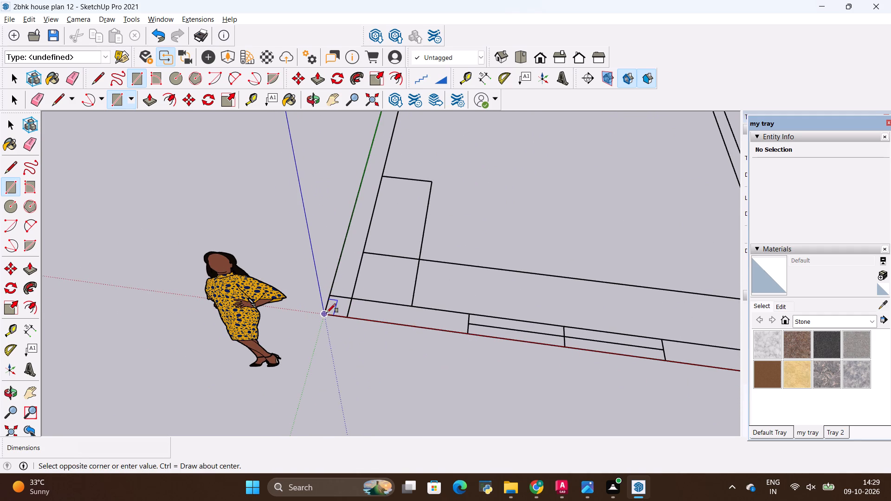
{"action": "scroll", "coordinate": [326, 316], "scroll_direction": "down", "scroll_amount": 5}
{"action": "left_click", "coordinate": [378, 169]}
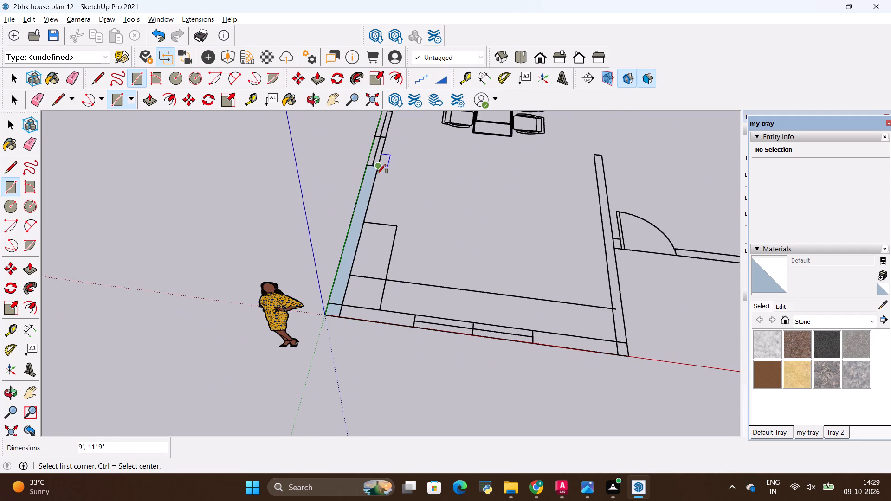
Draw a rectangle over the kitchen's front wall, from the side wall at the origin corner to the near edge of the window.
{"action": "scroll", "coordinate": [385, 377], "scroll_direction": "up", "scroll_amount": 3}
{"action": "scroll", "coordinate": [347, 312], "scroll_direction": "up", "scroll_amount": 3}
{"action": "left_click", "coordinate": [318, 291]}
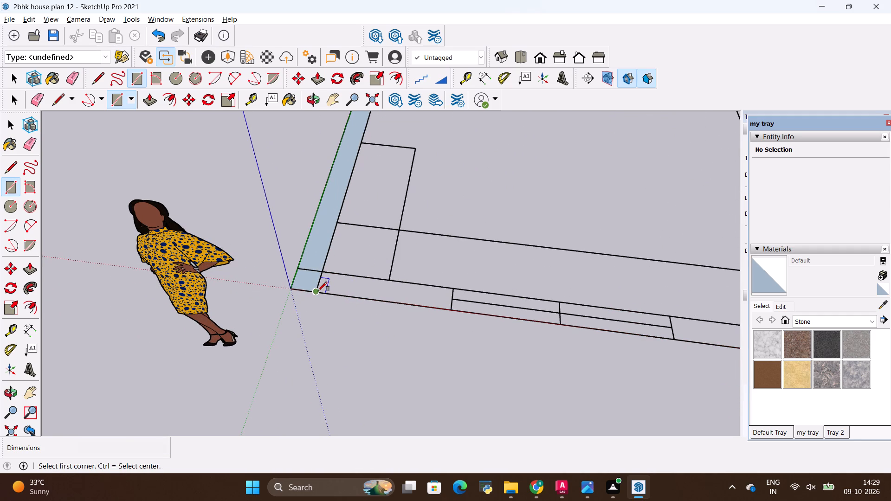
{"action": "left_click", "coordinate": [456, 288]}
Draw a 4' 7 1/2" by 9" rectangle over the kitchen's front wall, from its far outer corner to the window.
{"action": "scroll", "coordinate": [305, 324], "scroll_direction": "down", "scroll_amount": 11}
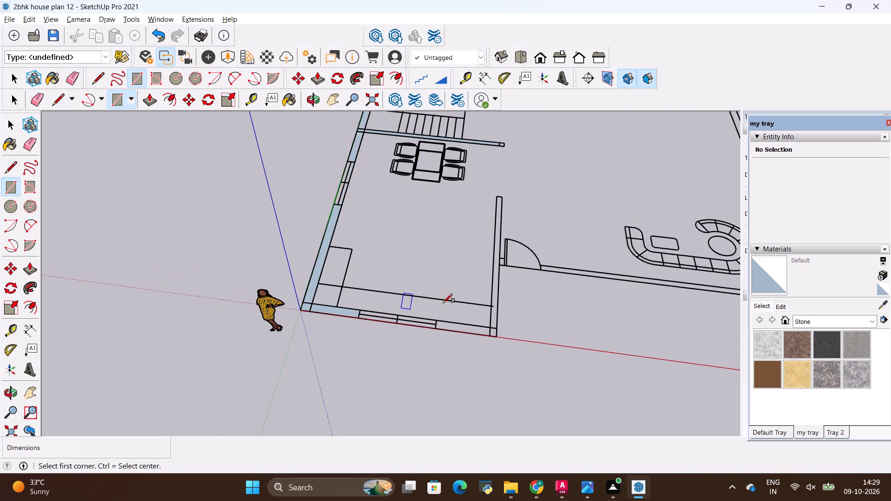
{"action": "scroll", "coordinate": [481, 307], "scroll_direction": "up", "scroll_amount": 10}
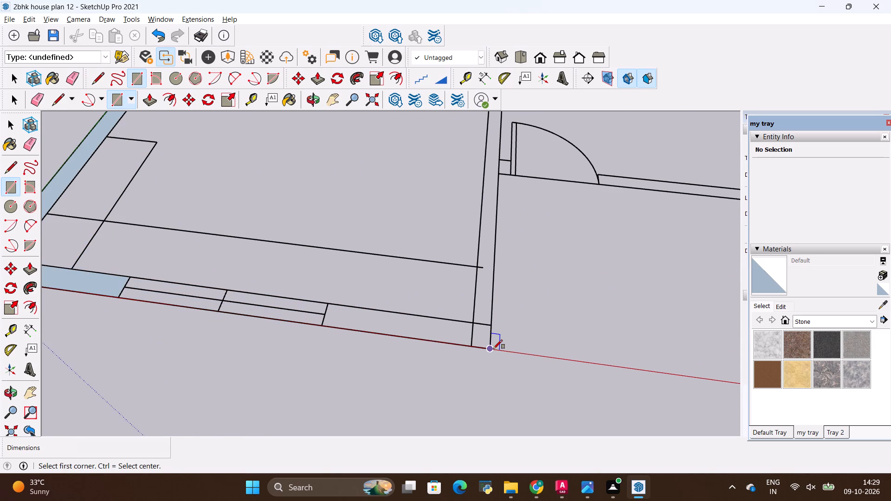
{"action": "left_click", "coordinate": [492, 348]}
{"action": "left_click", "coordinate": [331, 303]}
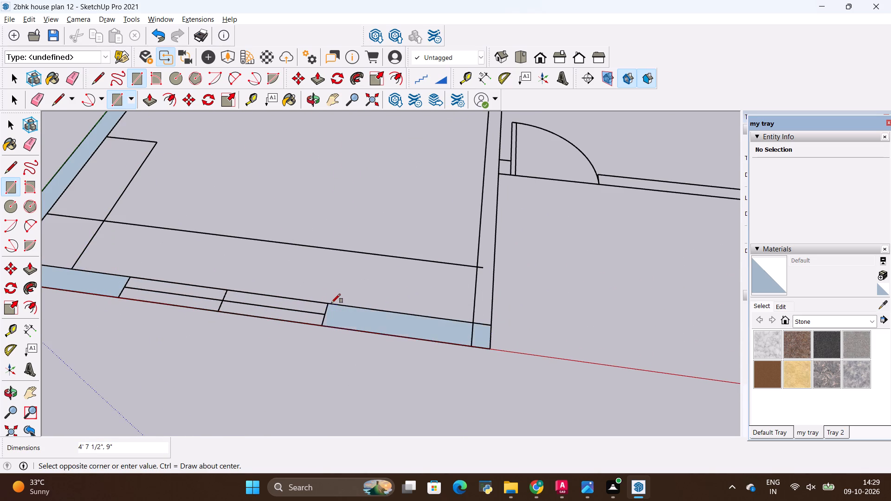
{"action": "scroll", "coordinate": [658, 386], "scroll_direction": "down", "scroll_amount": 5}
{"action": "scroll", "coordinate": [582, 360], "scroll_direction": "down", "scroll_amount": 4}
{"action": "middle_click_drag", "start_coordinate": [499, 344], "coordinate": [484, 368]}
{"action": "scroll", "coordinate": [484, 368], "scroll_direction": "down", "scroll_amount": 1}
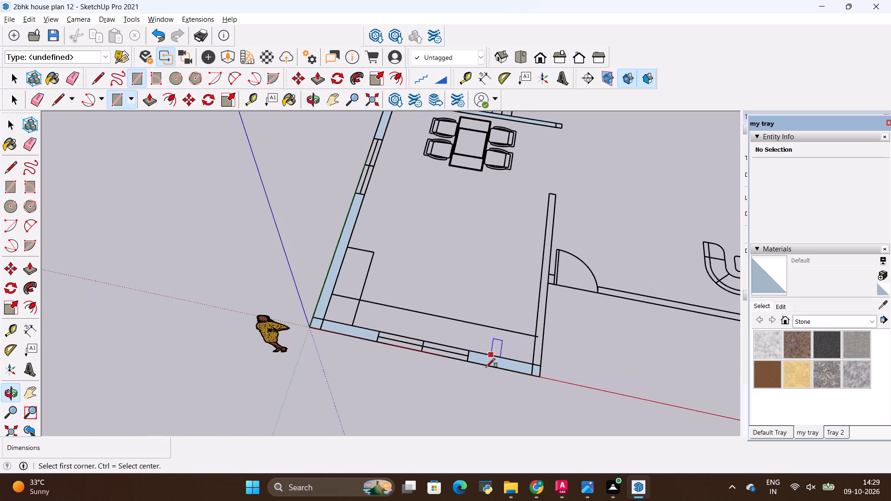
Draw a 14' 4 1/2" by 6" rectangle over the partition wall between the kitchen and living room, up to its free end.
{"action": "scroll", "coordinate": [551, 355], "scroll_direction": "up", "scroll_amount": 3}
{"action": "left_click", "coordinate": [527, 364]}
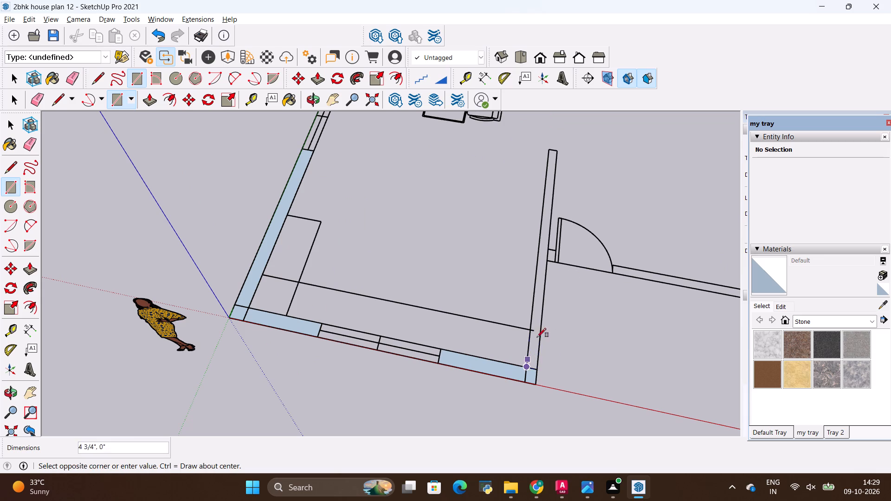
{"action": "left_click", "coordinate": [560, 151]}
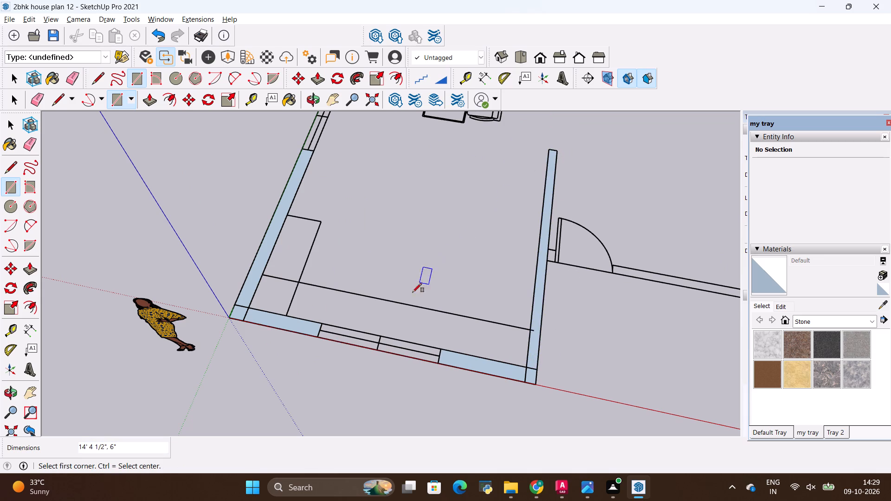
Draw a 9" by 5" rectangle over the short wall stub between the kitchen partition and the entrance door.
{"action": "scroll", "coordinate": [382, 334], "scroll_direction": "down", "scroll_amount": 5}
{"action": "scroll", "coordinate": [516, 284], "scroll_direction": "up", "scroll_amount": 14}
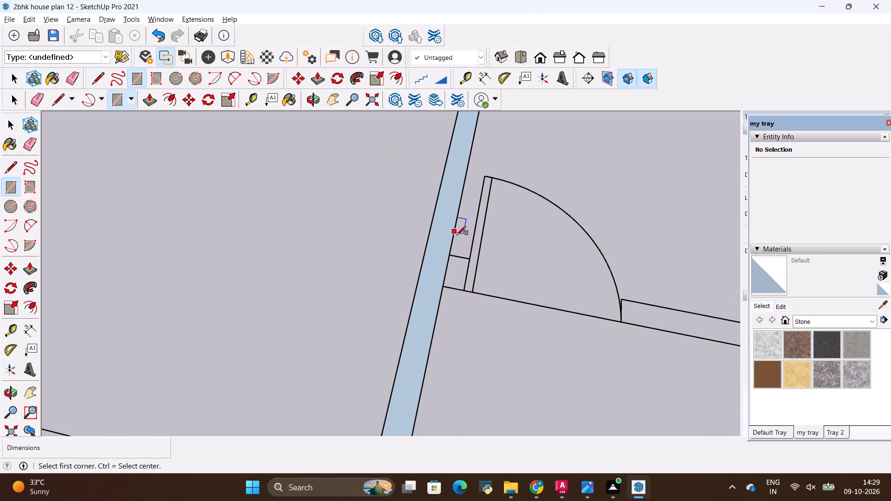
{"action": "left_click", "coordinate": [450, 252]}
{"action": "left_click", "coordinate": [462, 290]}
Draw a 21' 4" by 6" rectangle over the living room's front wall, from the entrance door to the house's outer corner.
{"action": "scroll", "coordinate": [333, 295], "scroll_direction": "down", "scroll_amount": 19}
{"action": "scroll", "coordinate": [429, 290], "scroll_direction": "up", "scroll_amount": 7}
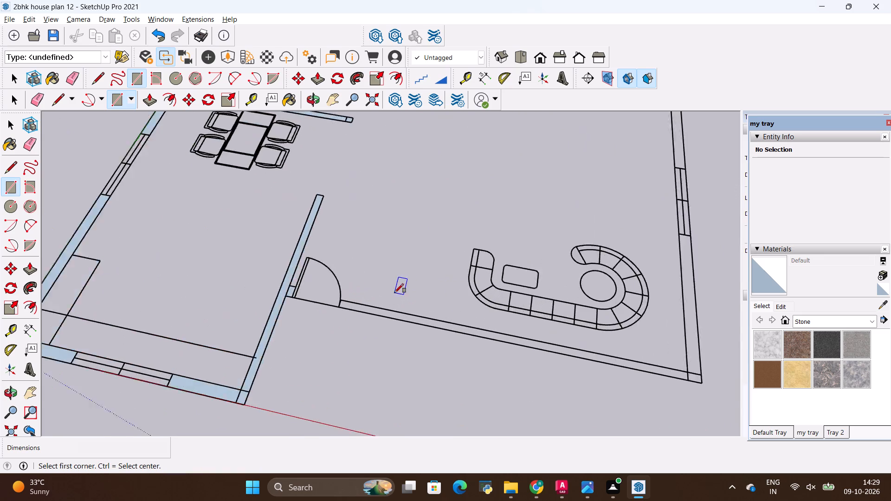
{"action": "scroll", "coordinate": [394, 293], "scroll_direction": "up", "scroll_amount": 2}
{"action": "scroll", "coordinate": [323, 301], "scroll_direction": "up", "scroll_amount": 12}
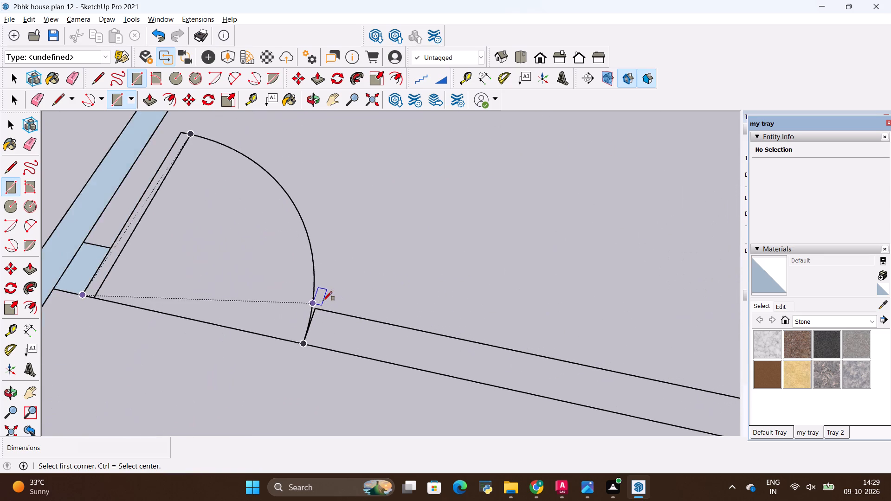
{"action": "scroll", "coordinate": [325, 299], "scroll_direction": "up", "scroll_amount": 1}
{"action": "left_click", "coordinate": [316, 310]}
{"action": "scroll", "coordinate": [290, 333], "scroll_direction": "down", "scroll_amount": 9}
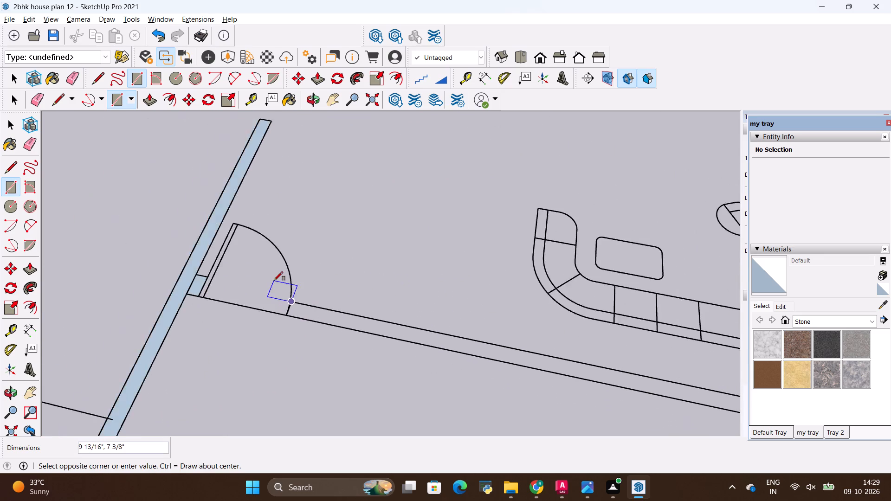
{"action": "scroll", "coordinate": [274, 281], "scroll_direction": "down", "scroll_amount": 7}
{"action": "scroll", "coordinate": [714, 395], "scroll_direction": "up", "scroll_amount": 3}
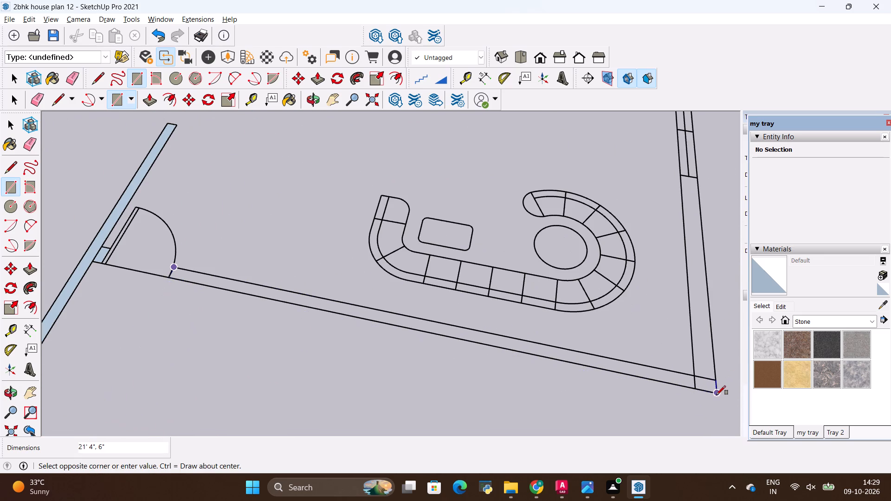
{"action": "left_click", "coordinate": [717, 394]}
Draw a rectangle over the living room's outer side wall, from the front corner to the near edge of the window.
{"action": "scroll", "coordinate": [598, 401], "scroll_direction": "up", "scroll_amount": 3}
{"action": "scroll", "coordinate": [413, 380], "scroll_direction": "down", "scroll_amount": 11}
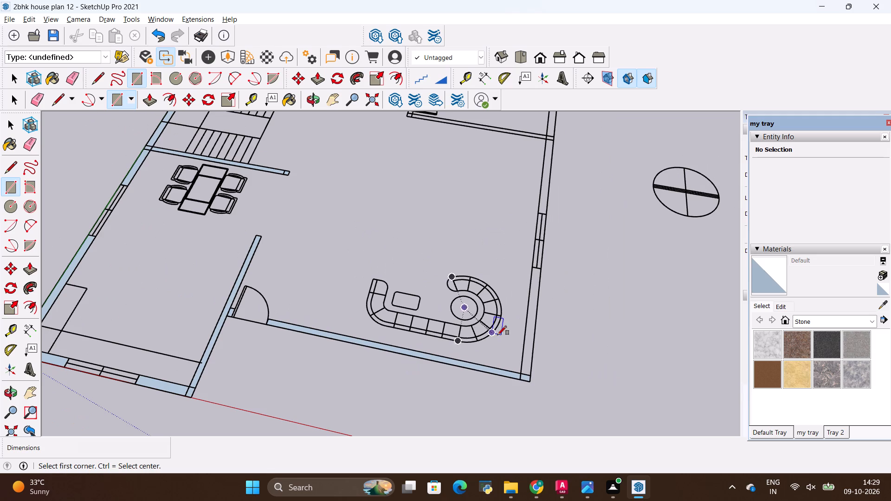
{"action": "scroll", "coordinate": [548, 344], "scroll_direction": "up", "scroll_amount": 6}
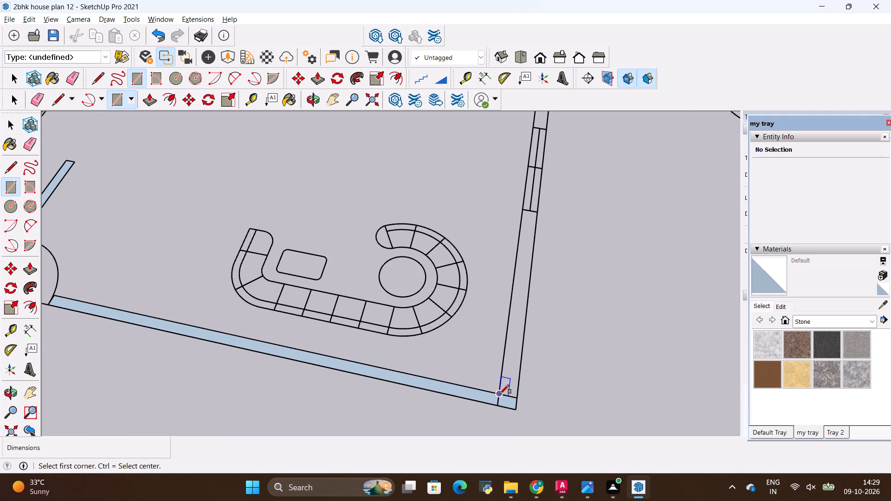
{"action": "left_click", "coordinate": [500, 394]}
{"action": "left_click", "coordinate": [536, 214]}
Draw a rectangle over the same outer side wall, from the far edge of the living room window to the bedroom window.
{"action": "scroll", "coordinate": [469, 334], "scroll_direction": "down", "scroll_amount": 3}
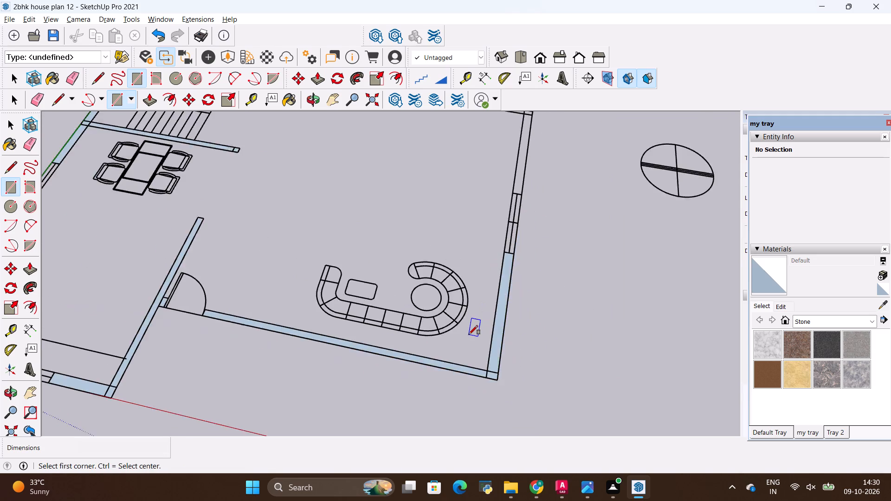
{"action": "scroll", "coordinate": [469, 334], "scroll_direction": "down", "scroll_amount": 14}
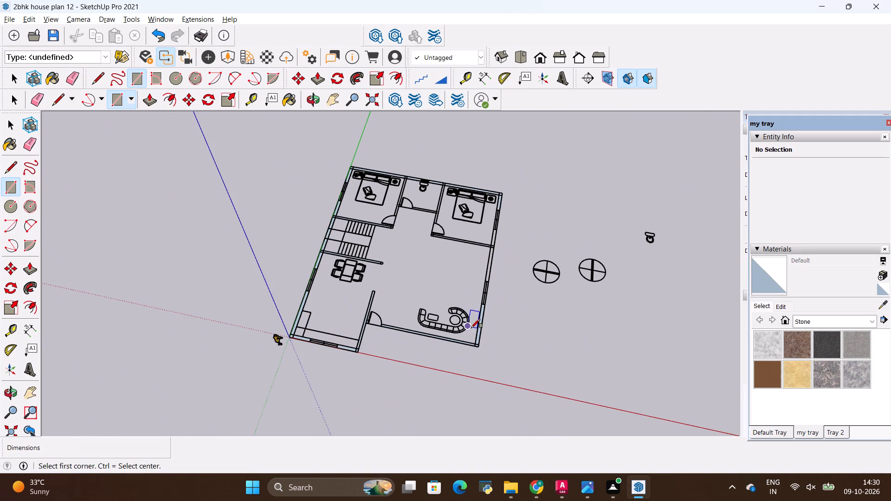
{"action": "middle_click_drag", "start_coordinate": [471, 328], "coordinate": [503, 311]}
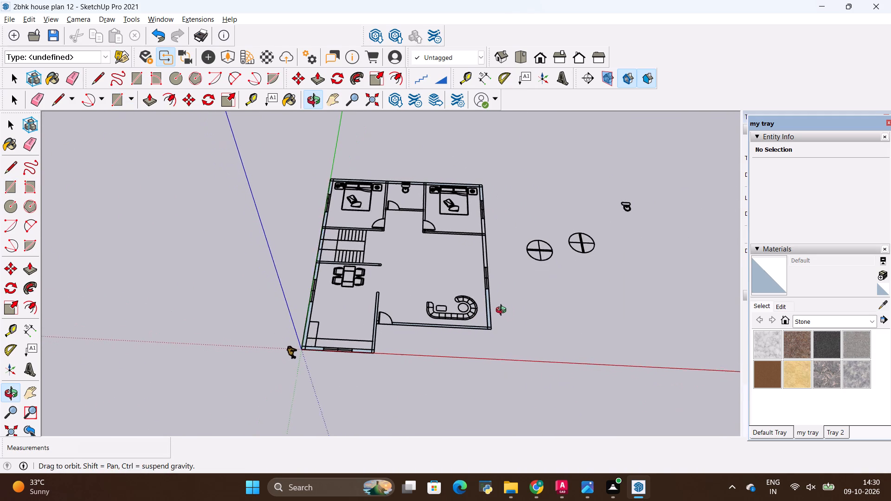
{"action": "middle_click_drag", "start_coordinate": [503, 311], "coordinate": [460, 344]}
{"action": "scroll", "coordinate": [479, 259], "scroll_direction": "up", "scroll_amount": 7}
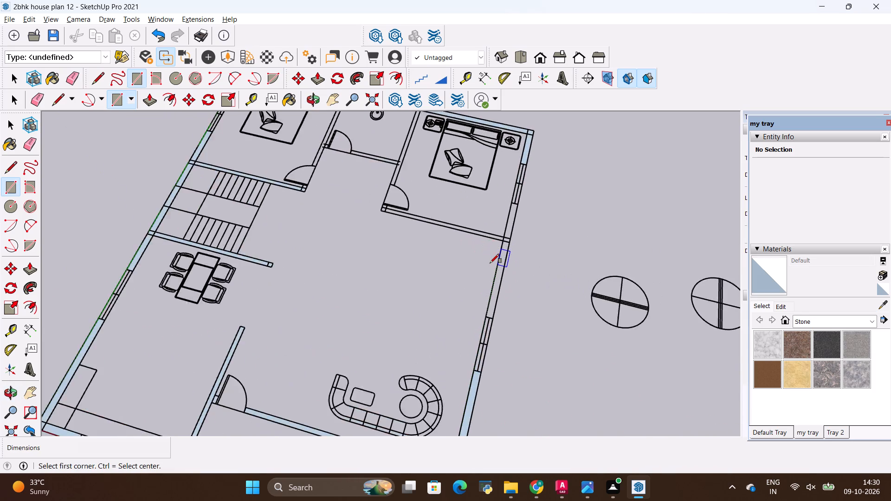
{"action": "scroll", "coordinate": [490, 263], "scroll_direction": "up", "scroll_amount": 5}
{"action": "left_click", "coordinate": [485, 340]}
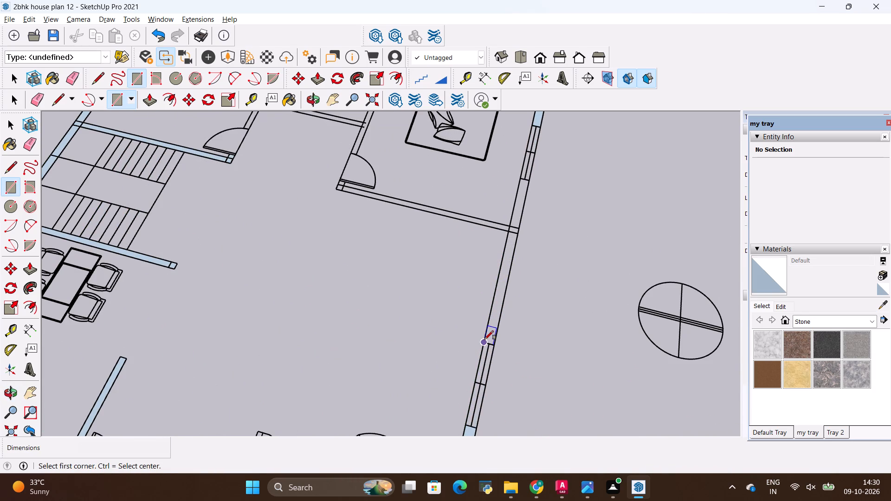
{"action": "scroll", "coordinate": [531, 178], "scroll_direction": "up", "scroll_amount": 3}
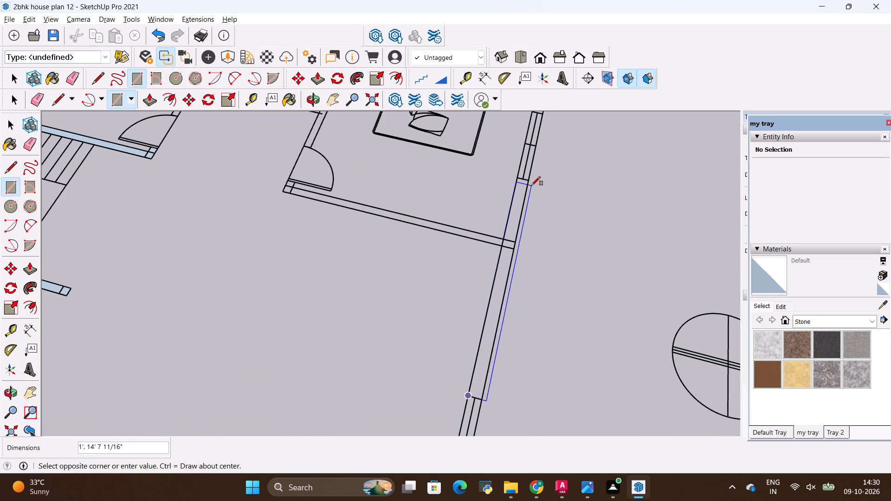
{"action": "left_click", "coordinate": [529, 183]}
Draw a 14' 6" by 6" rectangle over the wall between the living room and the adjoining bedroom, ending at the outer side wall.
{"action": "scroll", "coordinate": [419, 233], "scroll_direction": "down", "scroll_amount": 11}
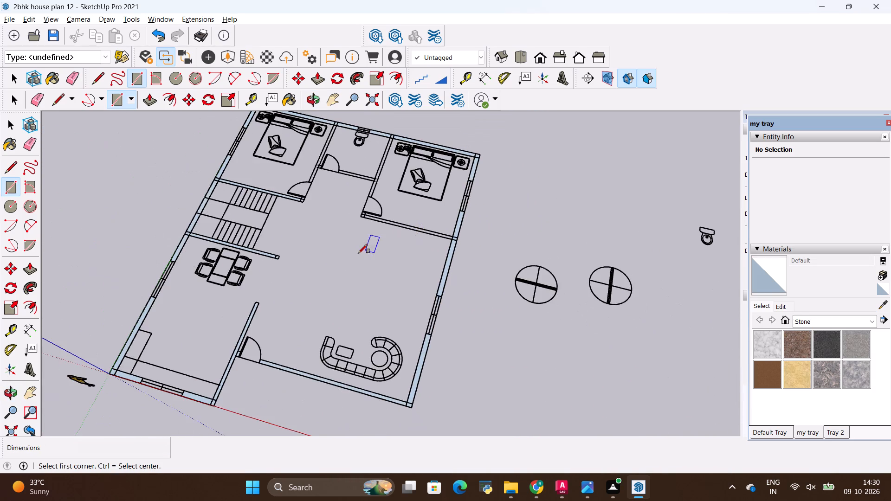
{"action": "middle_click_drag", "start_coordinate": [358, 253], "coordinate": [466, 269]}
{"action": "scroll", "coordinate": [380, 217], "scroll_direction": "up", "scroll_amount": 8}
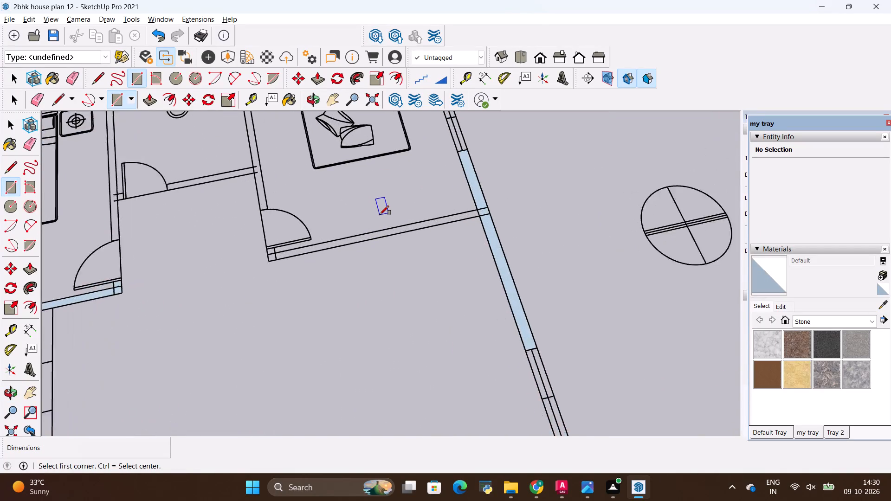
{"action": "scroll", "coordinate": [380, 215], "scroll_direction": "up", "scroll_amount": 7}
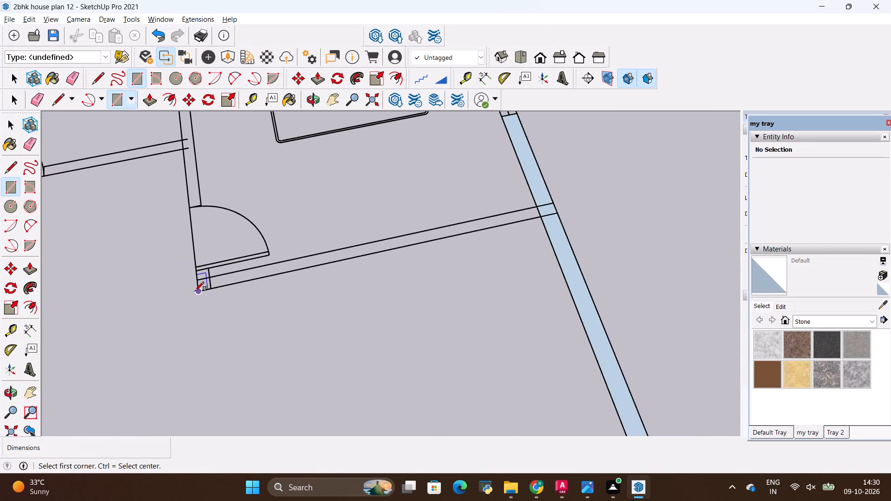
{"action": "left_click", "coordinate": [195, 291]}
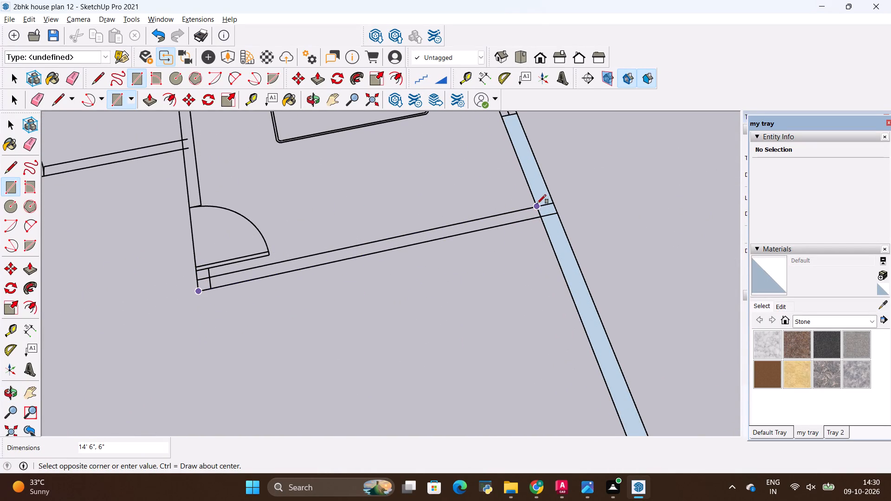
{"action": "left_click", "coordinate": [537, 204]}
Draw a small rectangle over the wall stub between that bedroom wall and the hinge side of the bedroom door.
{"action": "scroll", "coordinate": [230, 258], "scroll_direction": "up", "scroll_amount": 5}
{"action": "scroll", "coordinate": [222, 301], "scroll_direction": "up", "scroll_amount": 4}
{"action": "scroll", "coordinate": [162, 266], "scroll_direction": "up", "scroll_amount": 4}
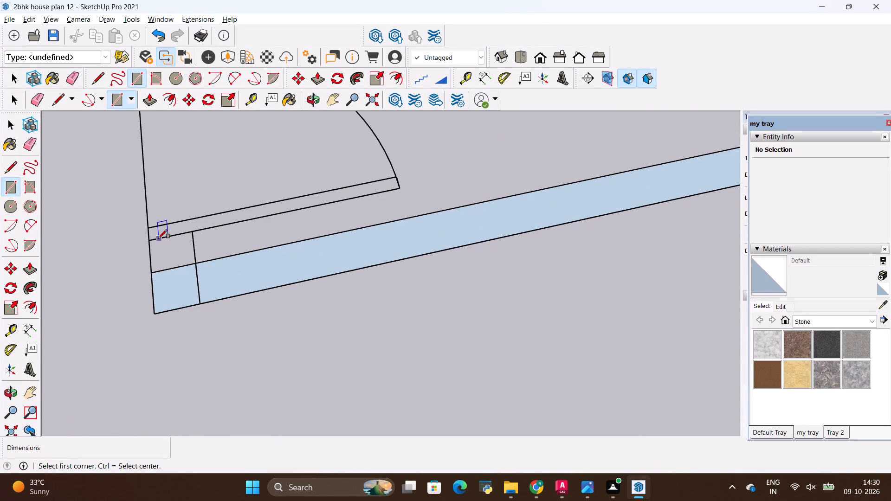
{"action": "left_click", "coordinate": [150, 239]}
{"action": "left_click", "coordinate": [193, 263]}
Draw a rectangle over the wall between this bedroom and the toilet, from the bedroom door opening to the rear outer wall.
{"action": "scroll", "coordinate": [474, 293], "scroll_direction": "down", "scroll_amount": 12}
{"action": "scroll", "coordinate": [456, 293], "scroll_direction": "up", "scroll_amount": 17}
{"action": "scroll", "coordinate": [277, 337], "scroll_direction": "down", "scroll_amount": 8}
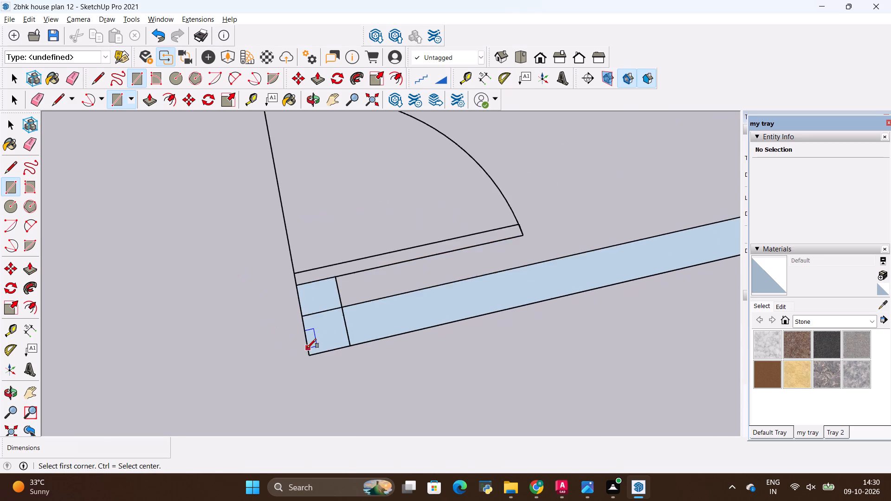
{"action": "scroll", "coordinate": [307, 348], "scroll_direction": "down", "scroll_amount": 17}
{"action": "scroll", "coordinate": [406, 248], "scroll_direction": "up", "scroll_amount": 13}
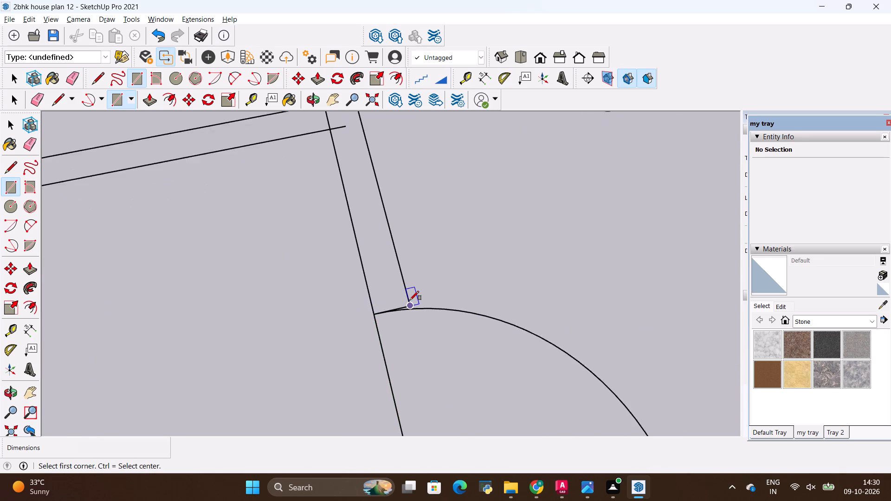
{"action": "scroll", "coordinate": [410, 300], "scroll_direction": "up", "scroll_amount": 3}
{"action": "left_click", "coordinate": [409, 304]}
{"action": "scroll", "coordinate": [315, 284], "scroll_direction": "down", "scroll_amount": 5}
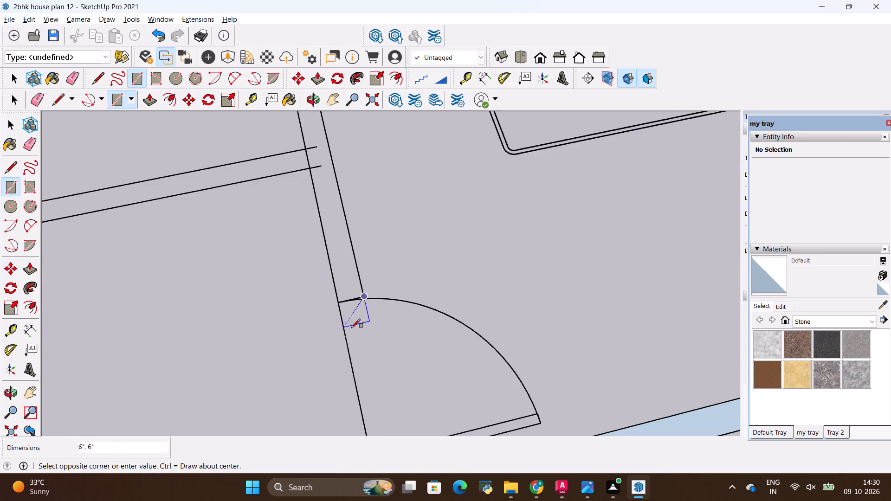
{"action": "scroll", "coordinate": [351, 328], "scroll_direction": "down", "scroll_amount": 7}
{"action": "scroll", "coordinate": [455, 331], "scroll_direction": "down", "scroll_amount": 5}
{"action": "scroll", "coordinate": [455, 331], "scroll_direction": "up", "scroll_amount": 1}
{"action": "scroll", "coordinate": [455, 331], "scroll_direction": "down", "scroll_amount": 8}
{"action": "scroll", "coordinate": [388, 180], "scroll_direction": "up", "scroll_amount": 10}
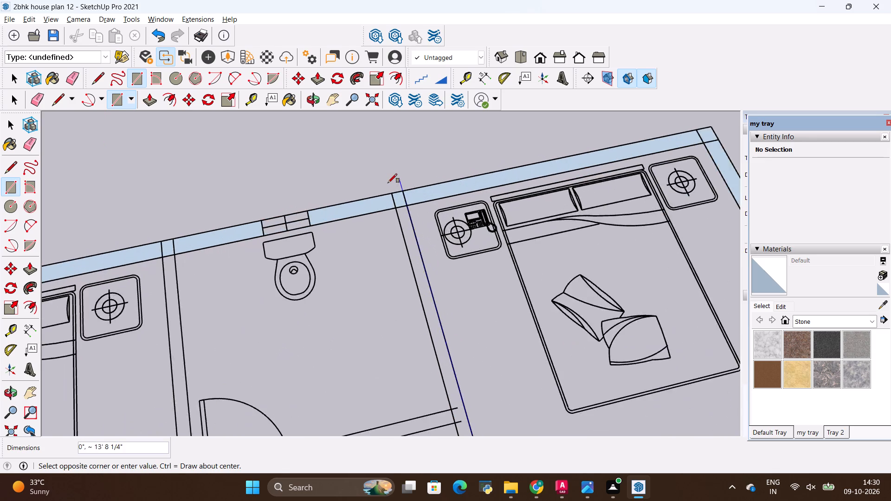
{"action": "scroll", "coordinate": [388, 183], "scroll_direction": "up", "scroll_amount": 7}
{"action": "left_click_drag", "start_coordinate": [395, 207], "coordinate": [391, 209]}
Draw a rectangle over the toilet's front wall, from the toilet door opening to the bedroom wall.
{"action": "scroll", "coordinate": [340, 216], "scroll_direction": "down", "scroll_amount": 10}
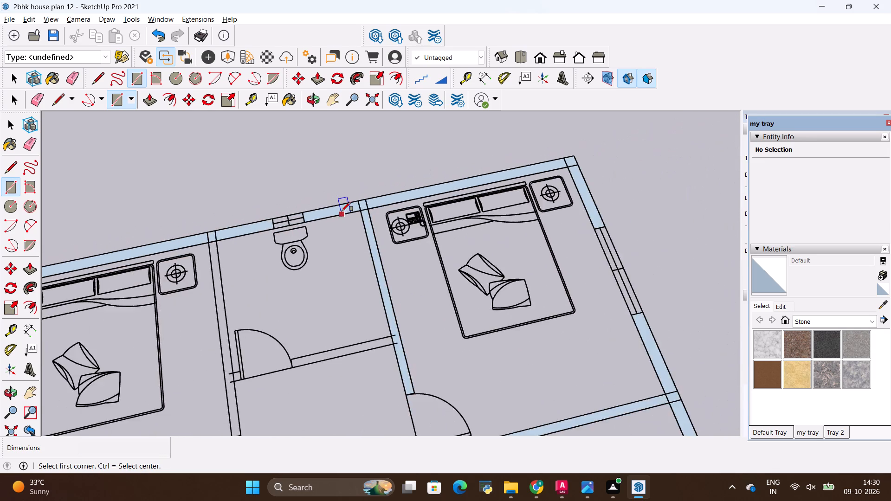
{"action": "scroll", "coordinate": [342, 211], "scroll_direction": "down", "scroll_amount": 7}
{"action": "scroll", "coordinate": [342, 292], "scroll_direction": "up", "scroll_amount": 20}
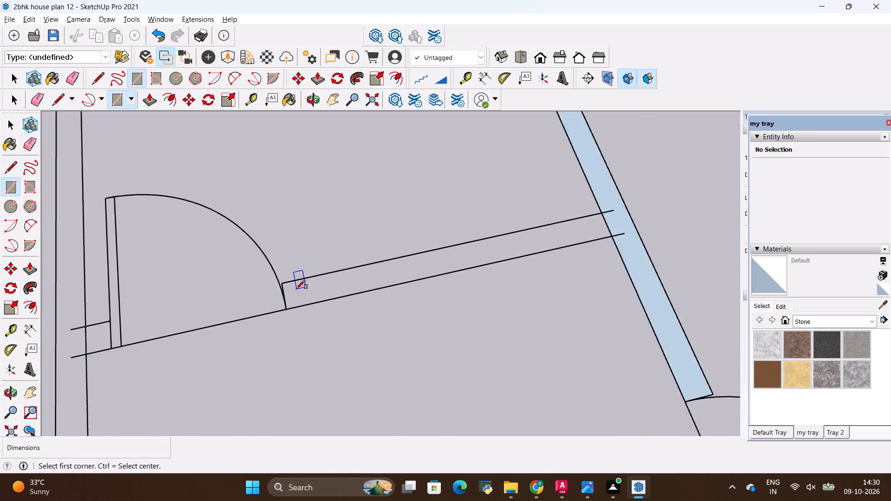
{"action": "scroll", "coordinate": [296, 289], "scroll_direction": "up", "scroll_amount": 8}
{"action": "left_click", "coordinate": [278, 281]}
{"action": "scroll", "coordinate": [269, 281], "scroll_direction": "down", "scroll_amount": 5}
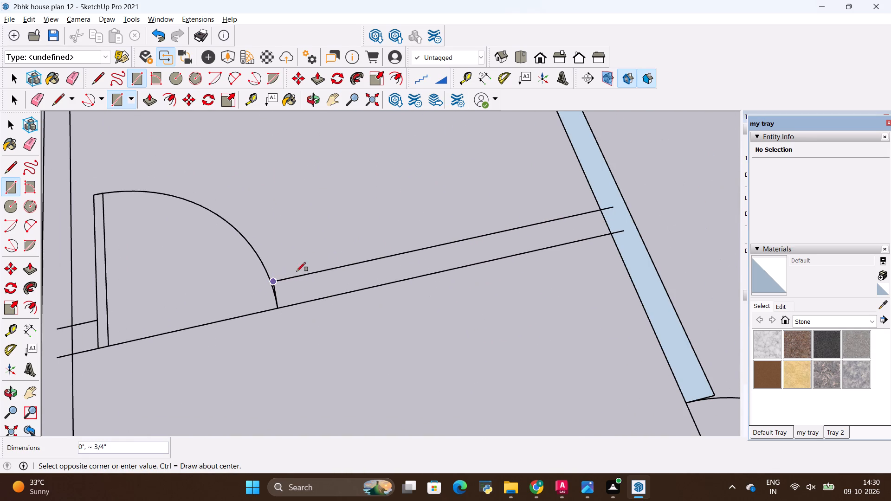
{"action": "left_click", "coordinate": [608, 233]}
Draw a rectangle about 12' 4" long over the wall between the toilet and the stair-side bedroom, from the rear wall to the door opening.
{"action": "scroll", "coordinate": [458, 287], "scroll_direction": "down", "scroll_amount": 7}
{"action": "scroll", "coordinate": [583, 265], "scroll_direction": "down", "scroll_amount": 4}
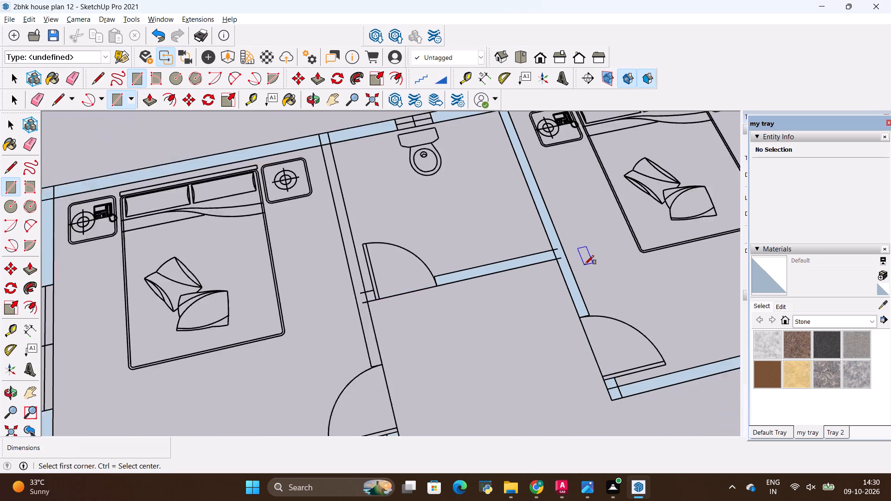
{"action": "scroll", "coordinate": [585, 264], "scroll_direction": "down", "scroll_amount": 1}
{"action": "scroll", "coordinate": [342, 279], "scroll_direction": "up", "scroll_amount": 2}
{"action": "left_click", "coordinate": [345, 135]}
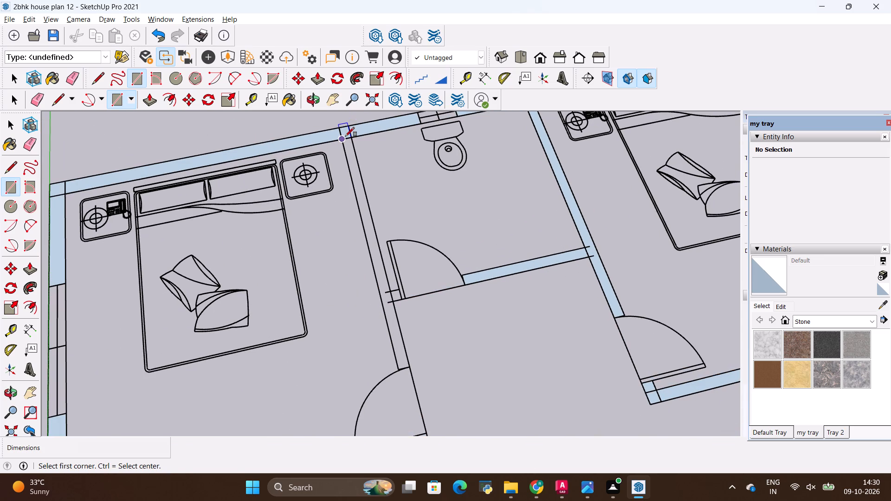
{"action": "scroll", "coordinate": [402, 366], "scroll_direction": "up", "scroll_amount": 17}
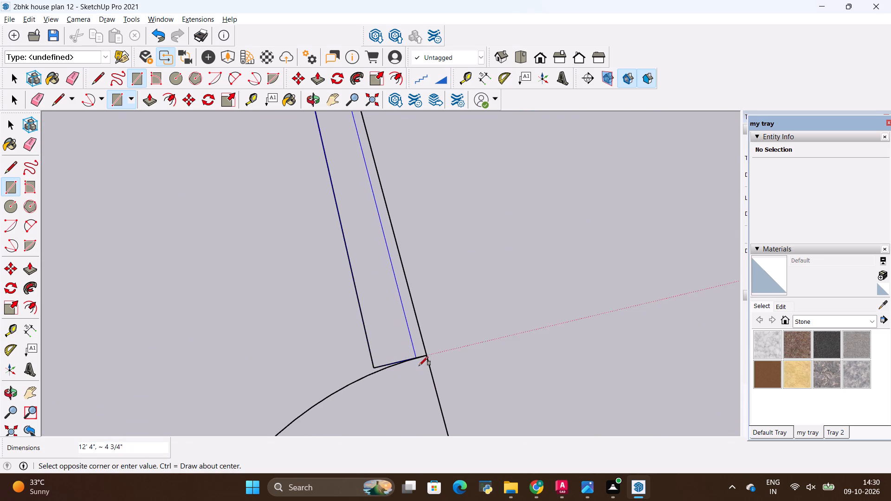
{"action": "left_click", "coordinate": [426, 356]}
Examine the whole floor plan for wall sections not yet covered by rectangles.
{"action": "scroll", "coordinate": [382, 309], "scroll_direction": "down", "scroll_amount": 4}
{"action": "scroll", "coordinate": [580, 308], "scroll_direction": "down", "scroll_amount": 5}
{"action": "scroll", "coordinate": [561, 273], "scroll_direction": "down", "scroll_amount": 3}
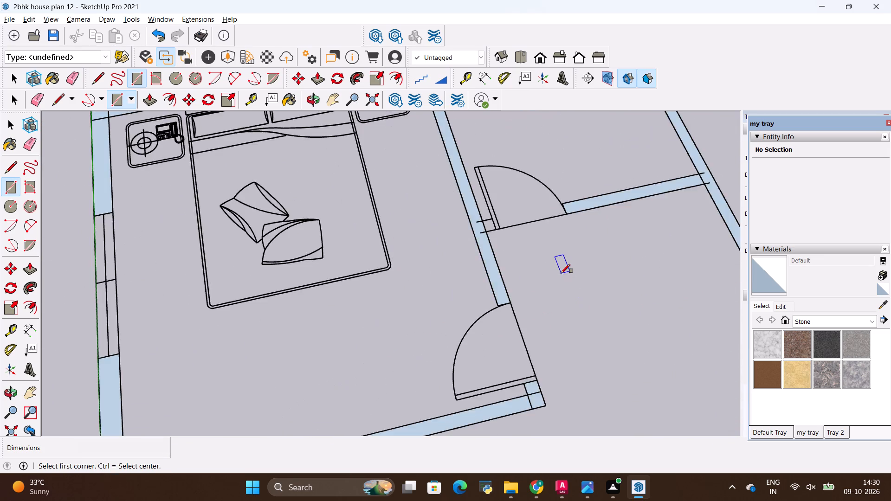
{"action": "scroll", "coordinate": [561, 273], "scroll_direction": "down", "scroll_amount": 10}
{"action": "scroll", "coordinate": [504, 256], "scroll_direction": "down", "scroll_amount": 6}
{"action": "middle_click_drag", "start_coordinate": [571, 304], "coordinate": [490, 274]}
{"action": "scroll", "coordinate": [489, 273], "scroll_direction": "down", "scroll_amount": 13}
{"action": "scroll", "coordinate": [444, 435], "scroll_direction": "up", "scroll_amount": 5}
{"action": "scroll", "coordinate": [498, 298], "scroll_direction": "up", "scroll_amount": 7}
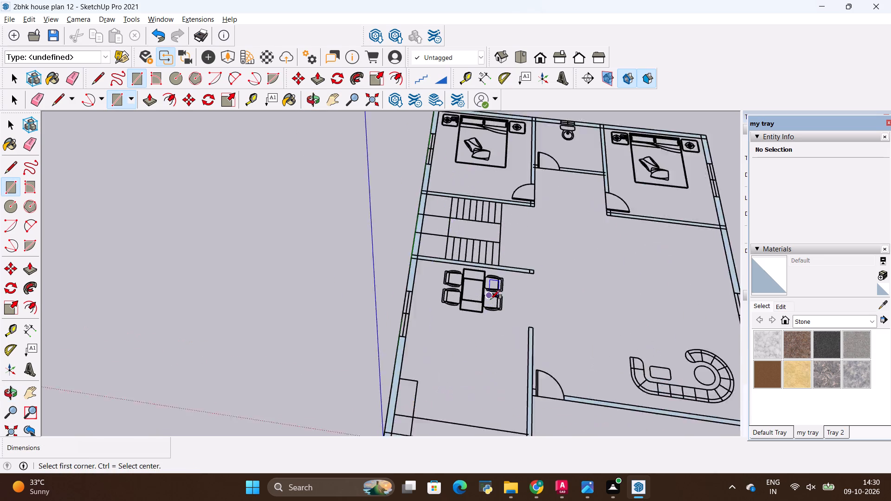
{"action": "scroll", "coordinate": [491, 299], "scroll_direction": "up", "scroll_amount": 5}
{"action": "scroll", "coordinate": [487, 296], "scroll_direction": "down", "scroll_amount": 1}
{"action": "scroll", "coordinate": [487, 296], "scroll_direction": "up", "scroll_amount": 1}
{"action": "scroll", "coordinate": [487, 296], "scroll_direction": "down", "scroll_amount": 14}
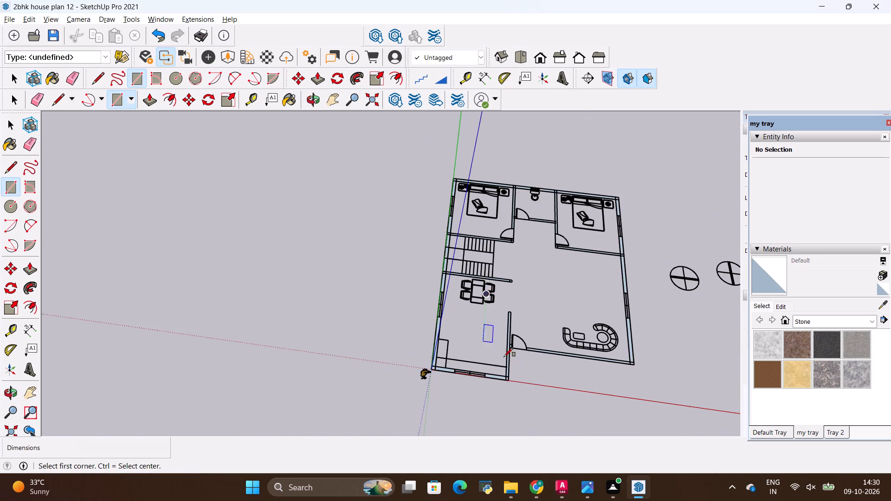
{"action": "scroll", "coordinate": [648, 340], "scroll_direction": "up", "scroll_amount": 5}
{"action": "scroll", "coordinate": [547, 355], "scroll_direction": "up", "scroll_amount": 6}
{"action": "scroll", "coordinate": [544, 355], "scroll_direction": "down", "scroll_amount": 6}
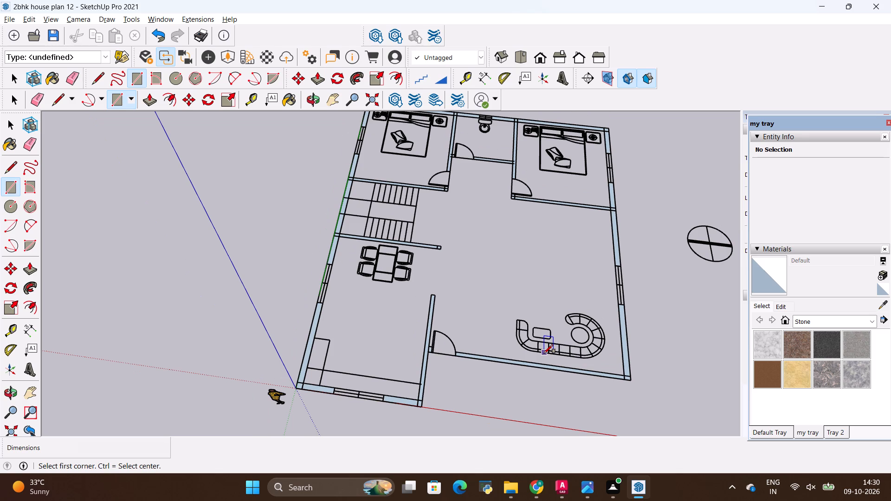
Push/Pull the rear corner section of the outer side wall, in the bedroom away from the stairs, up 10'.
{"action": "scroll", "coordinate": [541, 355], "scroll_direction": "down", "scroll_amount": 6}
{"action": "scroll", "coordinate": [627, 217], "scroll_direction": "up", "scroll_amount": 2}
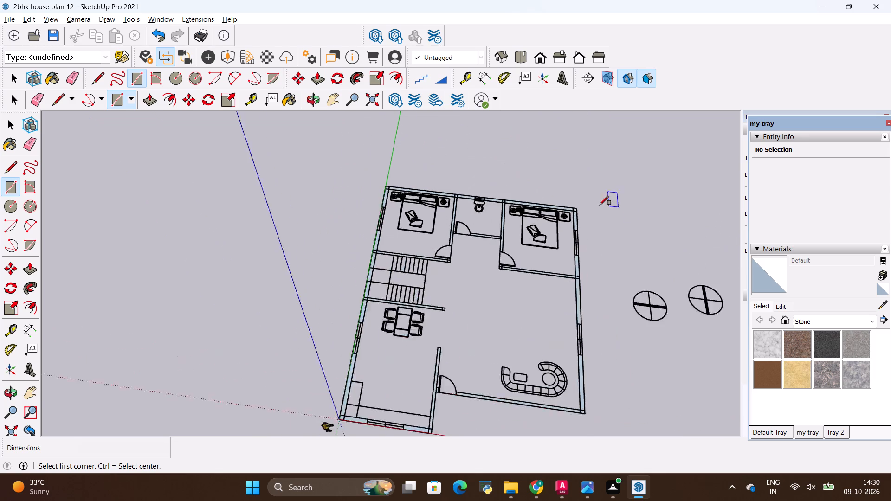
{"action": "scroll", "coordinate": [600, 205], "scroll_direction": "up", "scroll_amount": 5}
{"action": "key", "text": "p"}
{"action": "scroll", "coordinate": [572, 205], "scroll_direction": "up", "scroll_amount": 13}
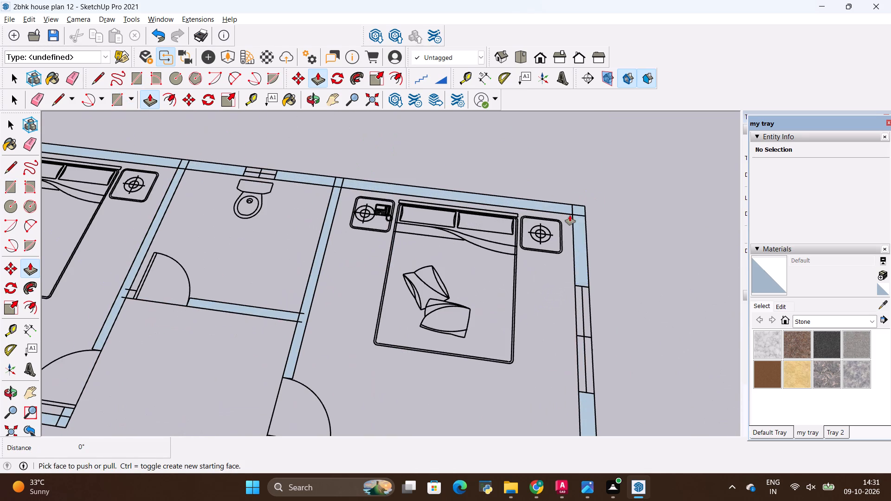
{"action": "left_click", "coordinate": [578, 236]}
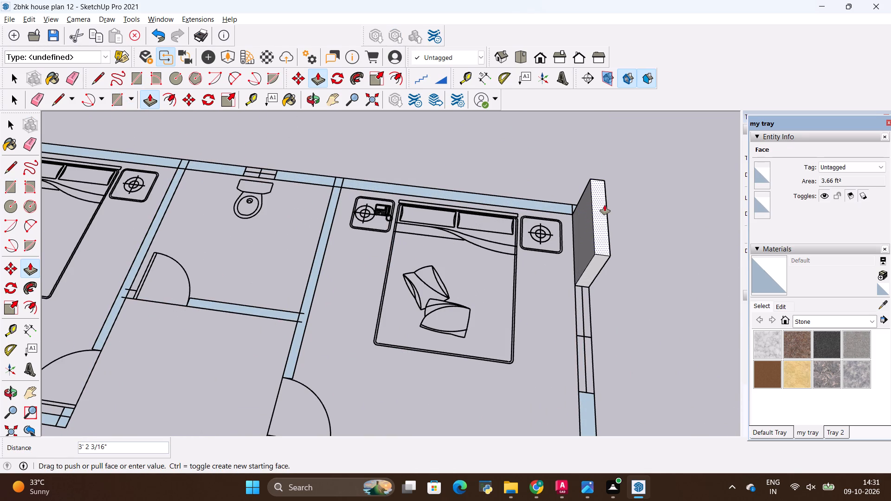
{"action": "key", "text": "BackSpace"}
{"action": "type", "text": "10'"}
{"action": "key", "text": "Return"}
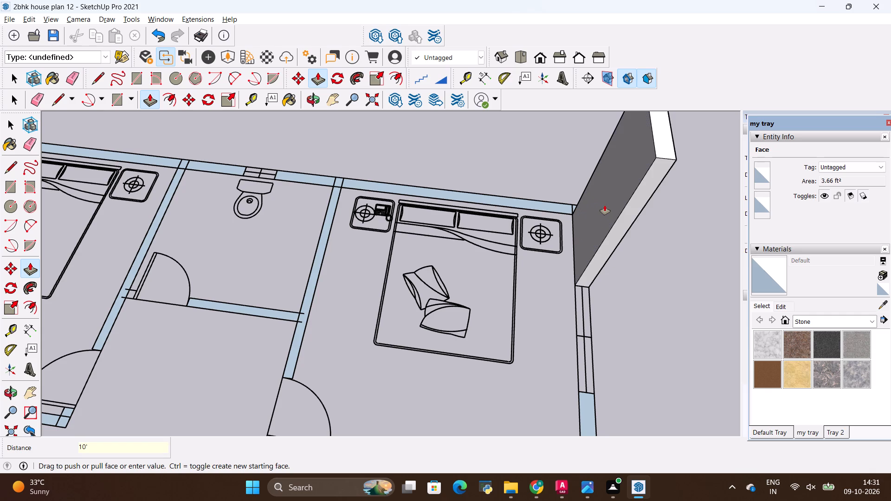
Raise the rear outer wall on both sides of the toilet window, plus the toilet's two side walls and front wall, by the same 10'.
{"action": "scroll", "coordinate": [587, 204], "scroll_direction": "up", "scroll_amount": 7}
{"action": "double_click", "coordinate": [527, 216]}
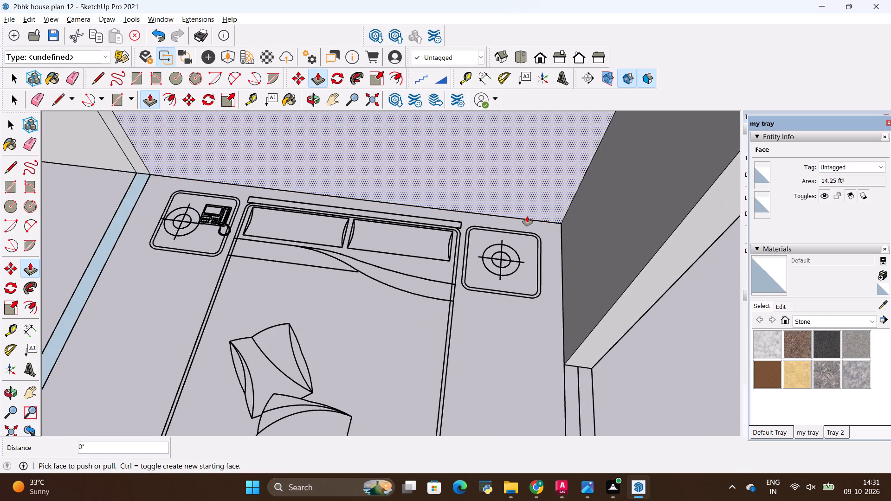
{"action": "scroll", "coordinate": [631, 259], "scroll_direction": "down", "scroll_amount": 12}
{"action": "scroll", "coordinate": [355, 219], "scroll_direction": "up", "scroll_amount": 7}
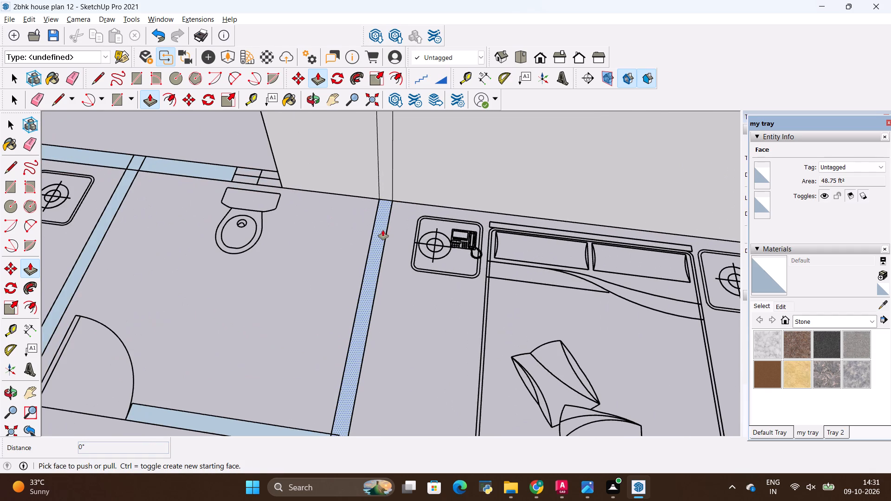
{"action": "double_click", "coordinate": [383, 230]}
{"action": "scroll", "coordinate": [664, 192], "scroll_direction": "down", "scroll_amount": 5}
{"action": "scroll", "coordinate": [365, 161], "scroll_direction": "up", "scroll_amount": 4}
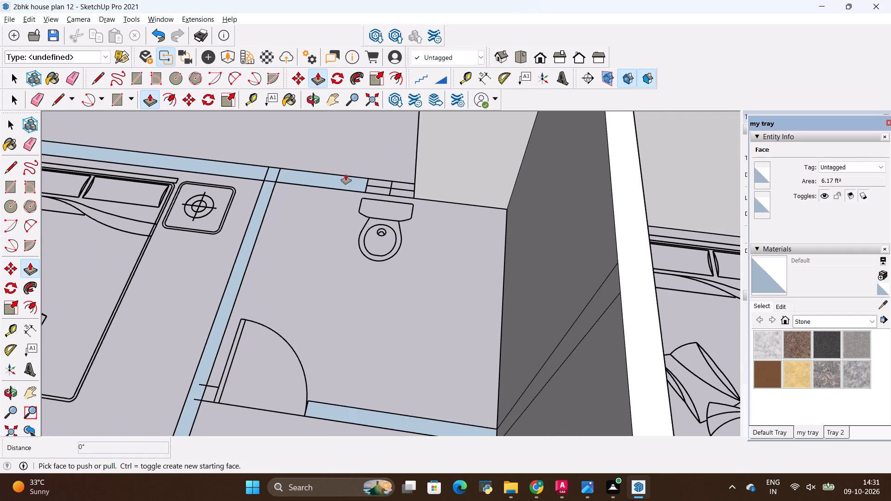
{"action": "double_click", "coordinate": [346, 178]}
{"action": "double_click", "coordinate": [265, 195]}
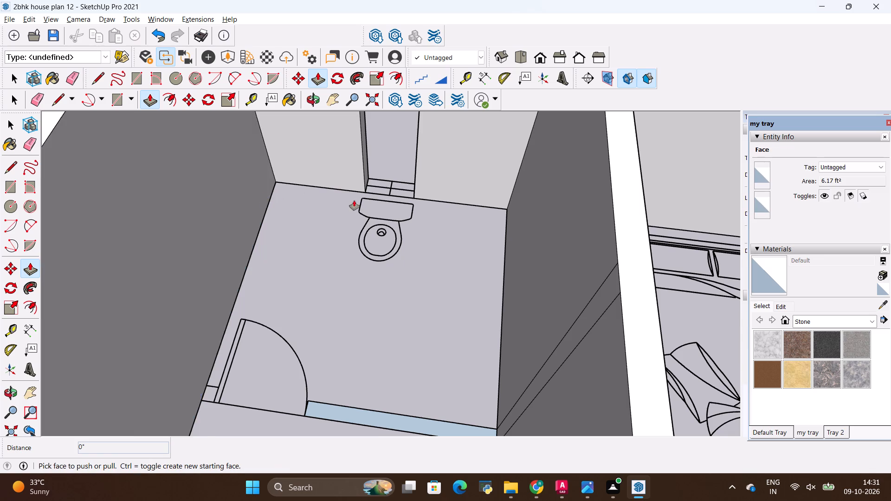
{"action": "scroll", "coordinate": [384, 200], "scroll_direction": "down", "scroll_amount": 6}
{"action": "scroll", "coordinate": [394, 298], "scroll_direction": "up", "scroll_amount": 3}
{"action": "double_click", "coordinate": [391, 317]}
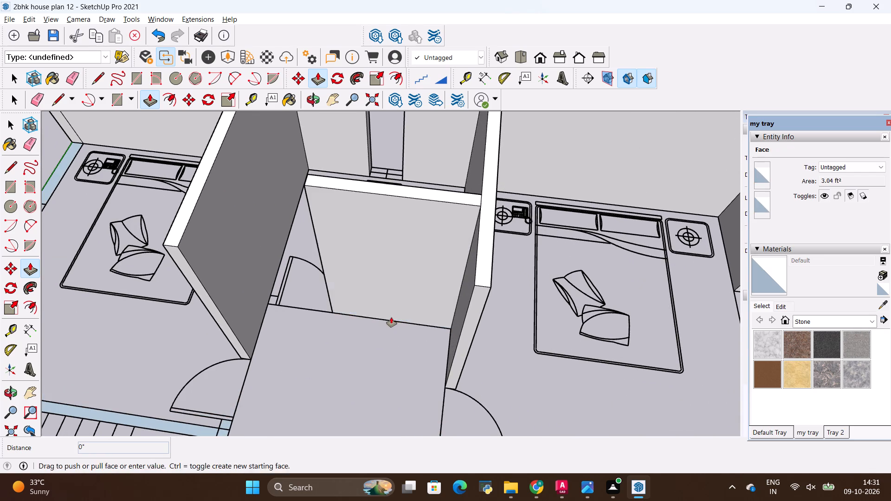
Raise the wall between the stair-side bedroom and the staircase level with the toilet walls, including the small section at the bedroom door.
{"action": "scroll", "coordinate": [425, 282], "scroll_direction": "down", "scroll_amount": 6}
{"action": "scroll", "coordinate": [463, 242], "scroll_direction": "down", "scroll_amount": 5}
{"action": "scroll", "coordinate": [339, 320], "scroll_direction": "up", "scroll_amount": 9}
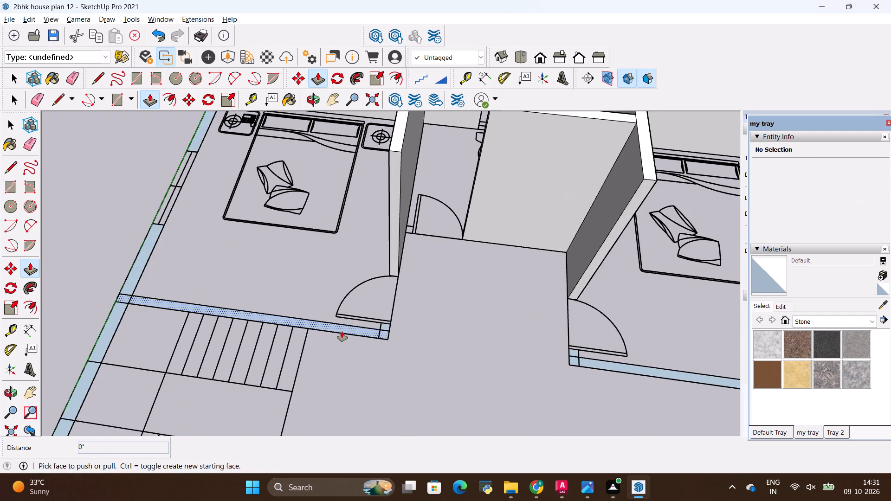
{"action": "triple_click", "coordinate": [342, 330]}
{"action": "left_click", "coordinate": [342, 328]}
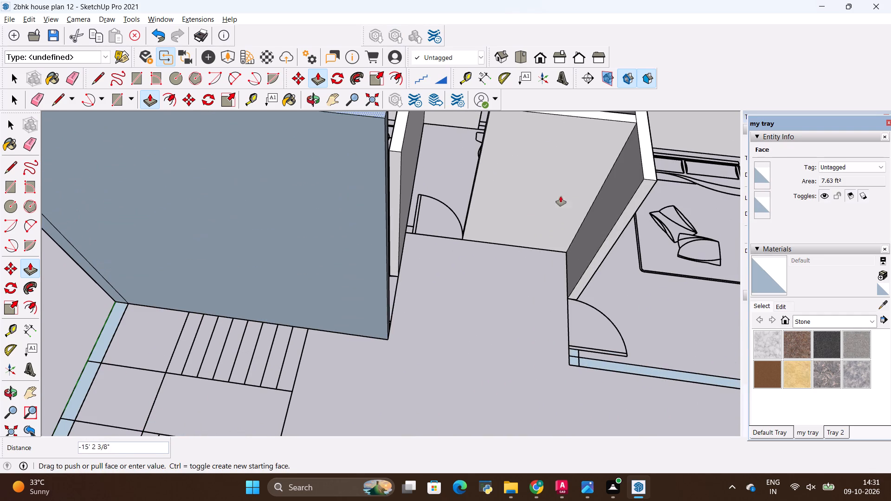
{"action": "left_click", "coordinate": [648, 169]}
{"action": "scroll", "coordinate": [398, 313], "scroll_direction": "up", "scroll_amount": 10}
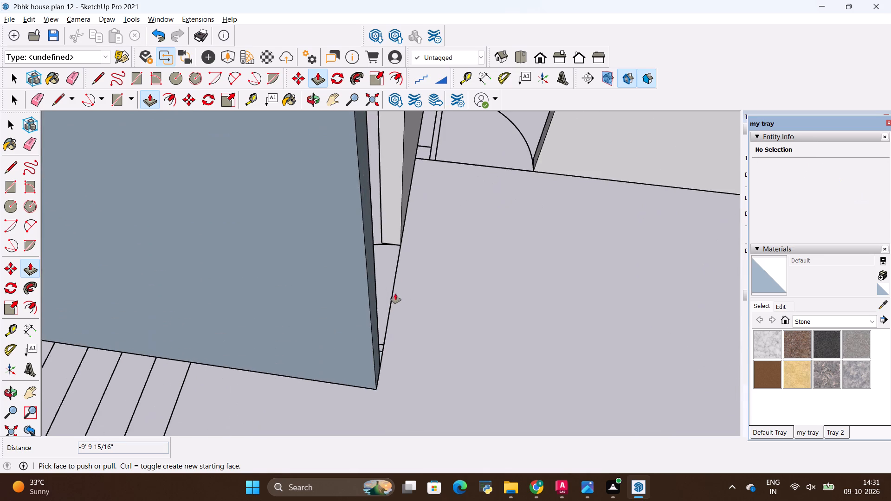
{"action": "middle_click_drag", "start_coordinate": [403, 296], "coordinate": [221, 345]}
{"action": "scroll", "coordinate": [311, 318], "scroll_direction": "up", "scroll_amount": 1}
{"action": "double_click", "coordinate": [310, 315]}
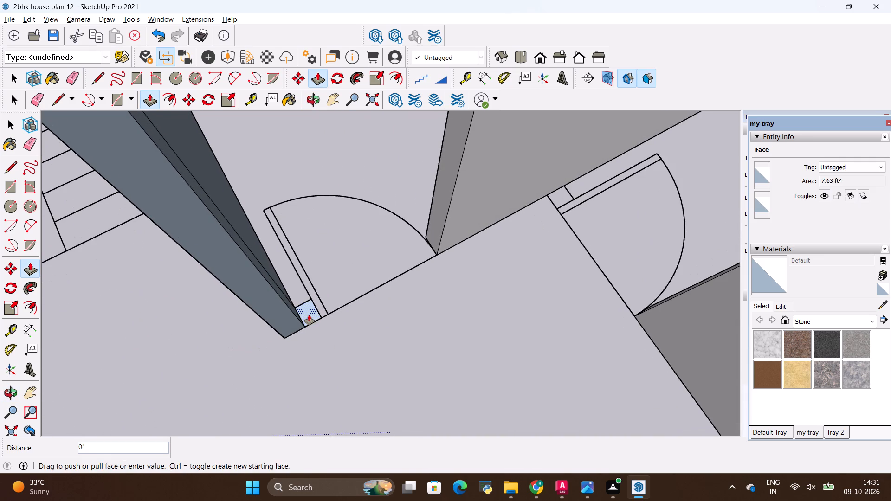
Raise the stair-side bedroom's outer side wall on both sides of the window to the same wall height.
{"action": "scroll", "coordinate": [386, 334], "scroll_direction": "down", "scroll_amount": 20}
{"action": "scroll", "coordinate": [386, 334], "scroll_direction": "down", "scroll_amount": 6}
{"action": "scroll", "coordinate": [370, 205], "scroll_direction": "up", "scroll_amount": 3}
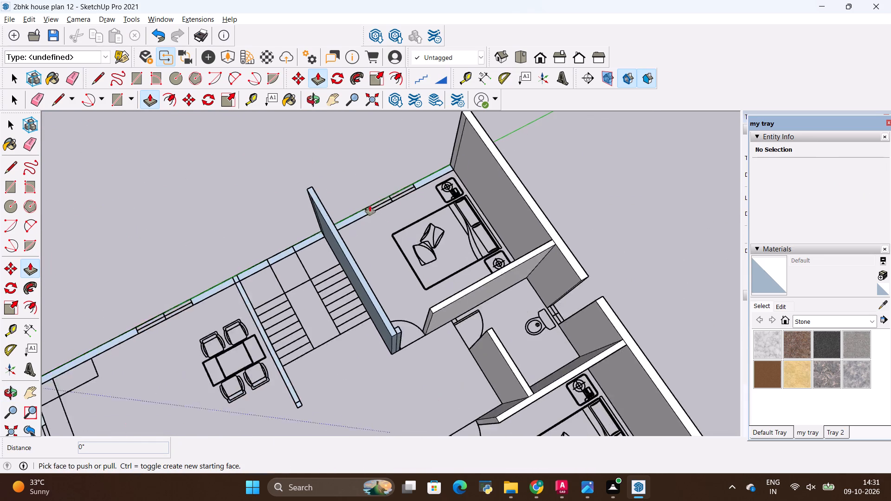
{"action": "scroll", "coordinate": [370, 206], "scroll_direction": "up", "scroll_amount": 3}
{"action": "double_click", "coordinate": [354, 219]}
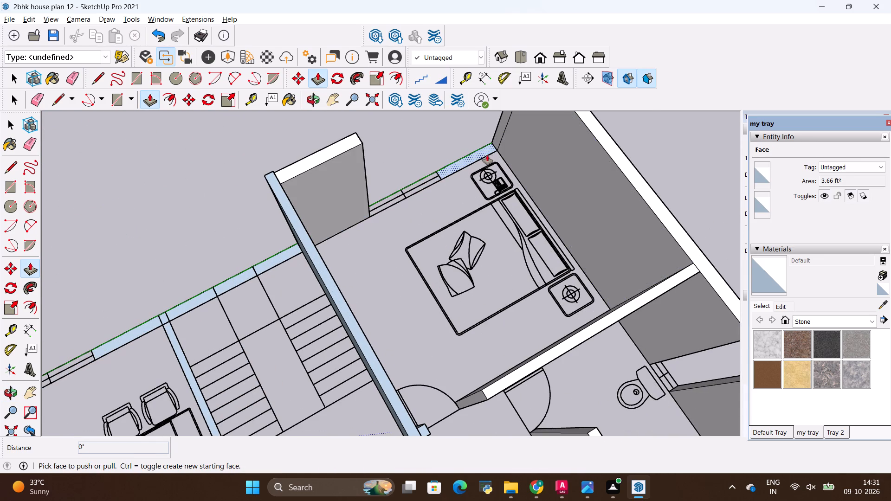
{"action": "double_click", "coordinate": [484, 154]}
Raise the staircase's outer wall, the adjoining section up to the dining window, and the wall between stairs and dining to the same height.
{"action": "scroll", "coordinate": [593, 197], "scroll_direction": "down", "scroll_amount": 9}
{"action": "scroll", "coordinate": [593, 195], "scroll_direction": "up", "scroll_amount": 1}
{"action": "scroll", "coordinate": [593, 195], "scroll_direction": "down", "scroll_amount": 2}
{"action": "scroll", "coordinate": [372, 281], "scroll_direction": "up", "scroll_amount": 5}
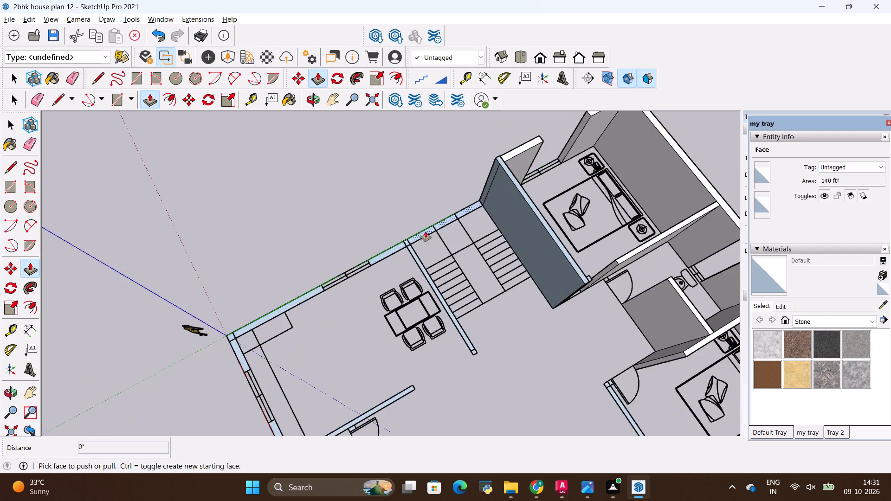
{"action": "scroll", "coordinate": [426, 231], "scroll_direction": "up", "scroll_amount": 3}
{"action": "scroll", "coordinate": [482, 211], "scroll_direction": "up", "scroll_amount": 3}
{"action": "double_click", "coordinate": [488, 206]}
{"action": "scroll", "coordinate": [477, 222], "scroll_direction": "down", "scroll_amount": 1}
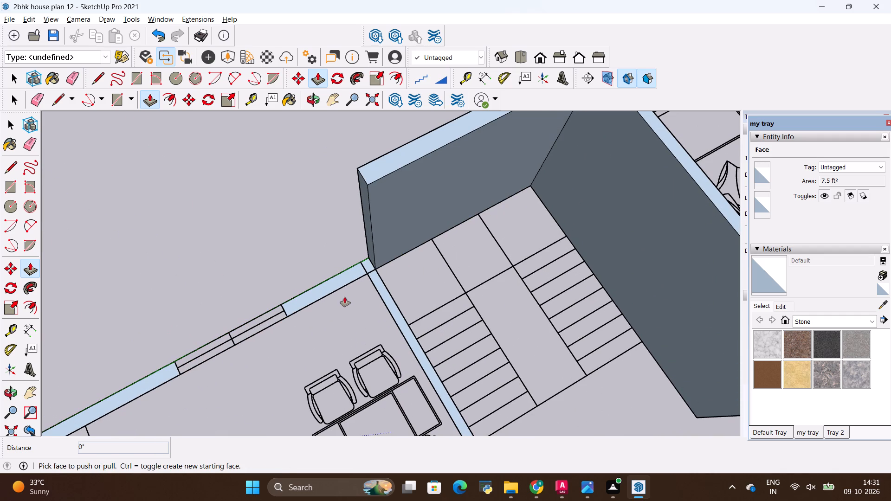
{"action": "double_click", "coordinate": [348, 281]}
{"action": "double_click", "coordinate": [389, 302]}
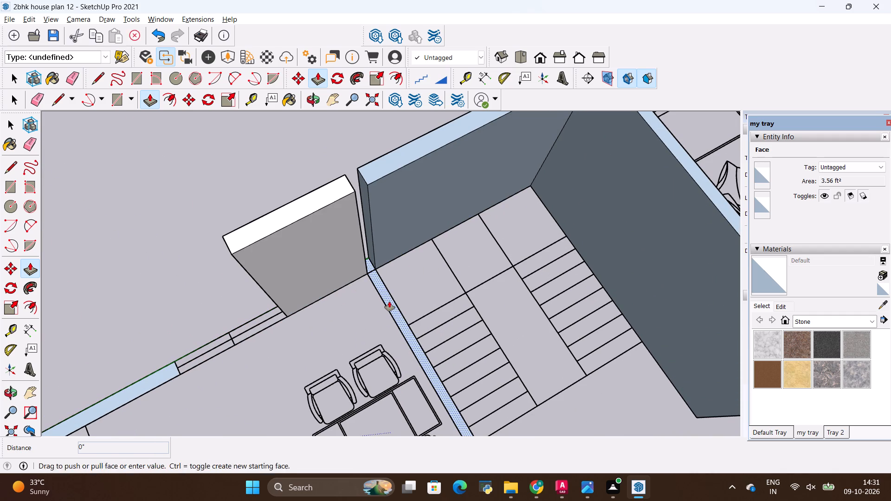
Raise the outer side wall from the dining window to the kitchen's front corner, level with the stair walls.
{"action": "triple_click", "coordinate": [136, 389]}
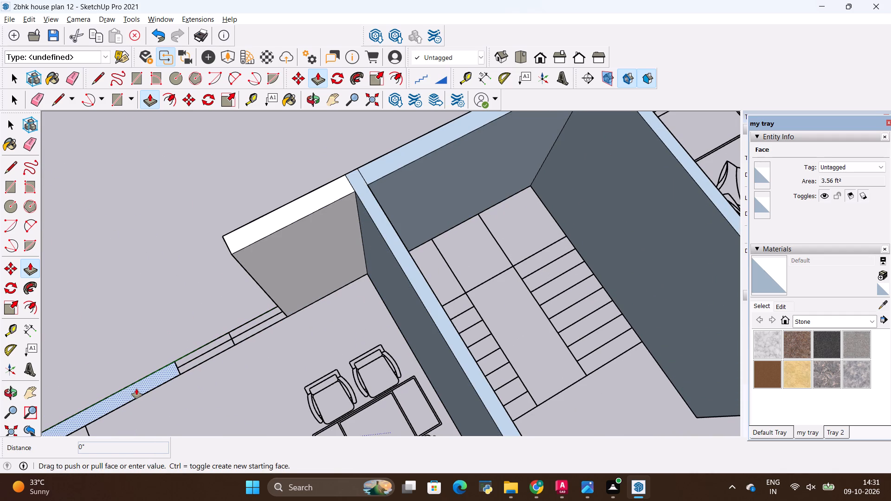
{"action": "scroll", "coordinate": [138, 389], "scroll_direction": "down", "scroll_amount": 7}
{"action": "scroll", "coordinate": [265, 332], "scroll_direction": "down", "scroll_amount": 6}
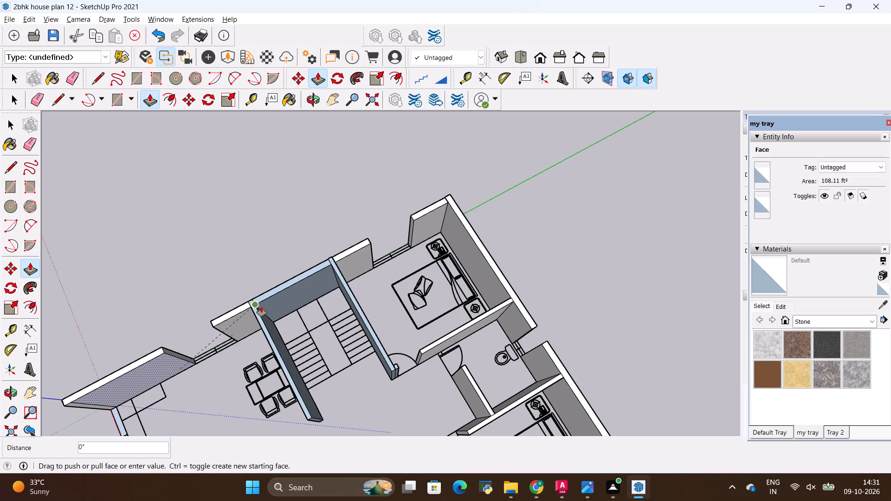
{"action": "left_click", "coordinate": [257, 301]}
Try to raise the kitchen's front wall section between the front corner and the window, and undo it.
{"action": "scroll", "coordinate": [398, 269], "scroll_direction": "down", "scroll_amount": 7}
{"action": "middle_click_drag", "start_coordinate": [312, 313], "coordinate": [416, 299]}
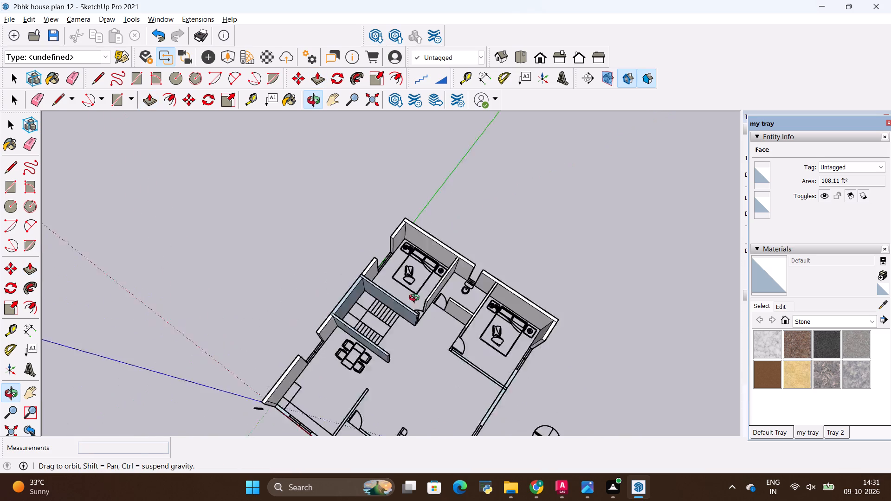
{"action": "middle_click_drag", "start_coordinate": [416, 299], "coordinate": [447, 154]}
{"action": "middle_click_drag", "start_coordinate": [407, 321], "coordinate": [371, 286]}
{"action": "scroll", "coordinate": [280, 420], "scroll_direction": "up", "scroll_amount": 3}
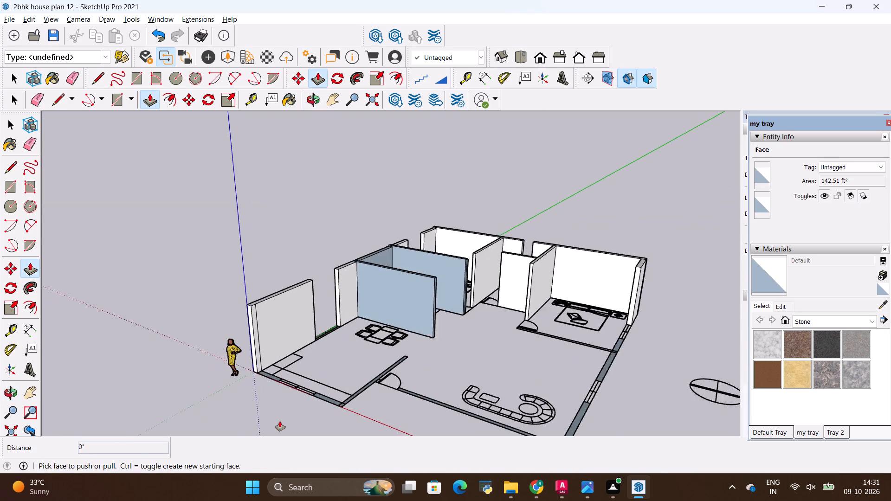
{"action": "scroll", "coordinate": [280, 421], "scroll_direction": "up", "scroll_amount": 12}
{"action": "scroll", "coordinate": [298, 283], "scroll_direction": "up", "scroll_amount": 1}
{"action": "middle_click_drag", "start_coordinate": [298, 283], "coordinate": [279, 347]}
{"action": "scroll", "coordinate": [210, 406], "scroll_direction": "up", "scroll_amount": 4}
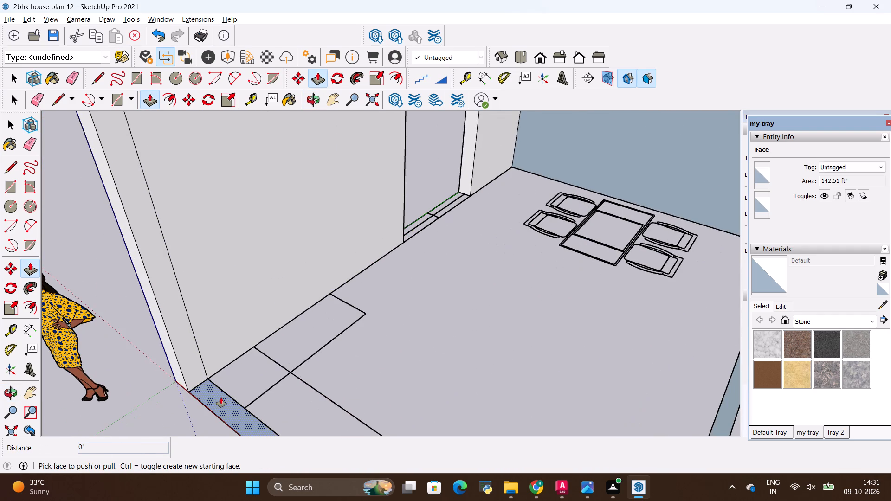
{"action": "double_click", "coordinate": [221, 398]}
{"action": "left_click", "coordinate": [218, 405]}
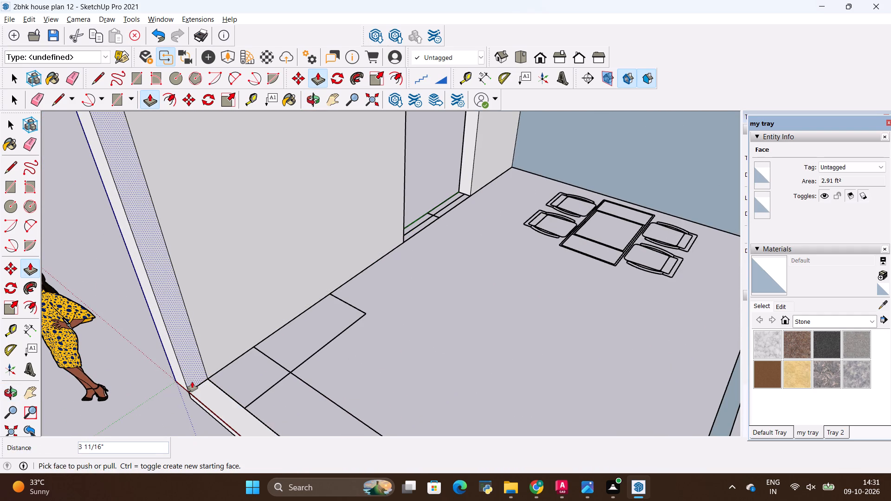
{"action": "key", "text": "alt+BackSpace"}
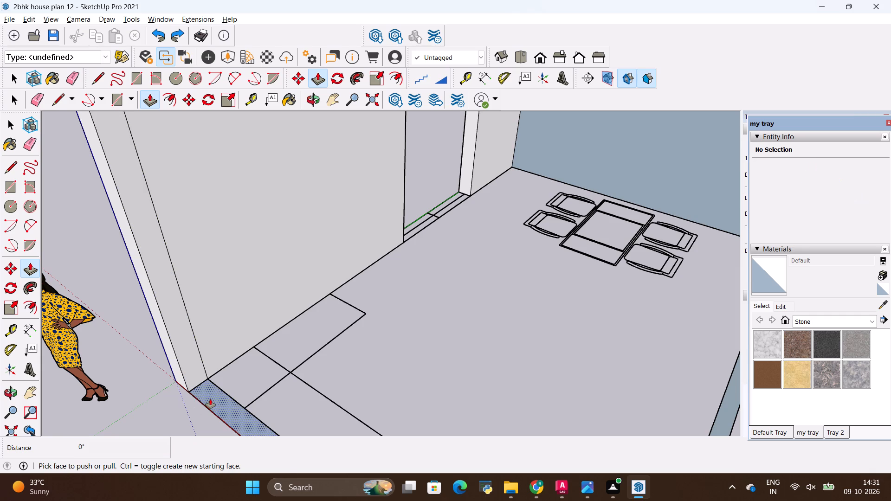
Raise the kitchen's front outer wall sections on both sides of the window by 9' 9 15/16", level with the finished side wall.
{"action": "left_click", "coordinate": [211, 398]}
{"action": "scroll", "coordinate": [199, 371], "scroll_direction": "down", "scroll_amount": 6}
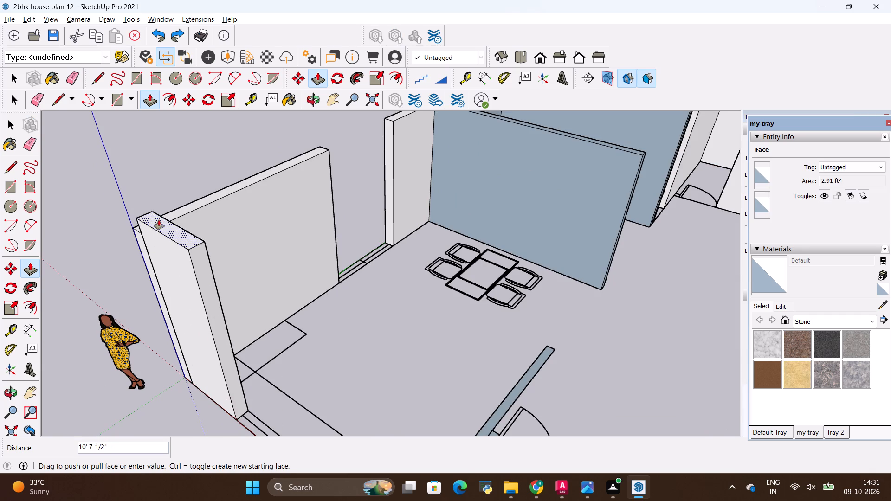
{"action": "left_click", "coordinate": [209, 199]}
{"action": "scroll", "coordinate": [245, 210], "scroll_direction": "down", "scroll_amount": 13}
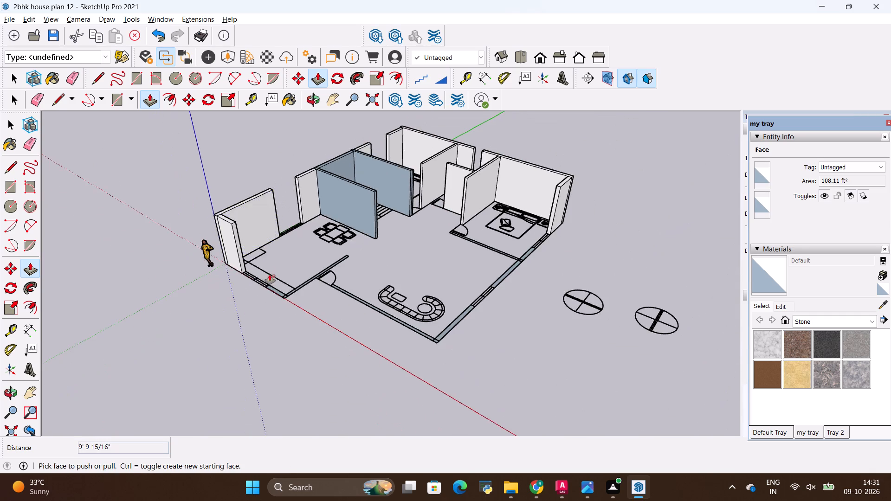
{"action": "middle_click_drag", "start_coordinate": [270, 275], "coordinate": [300, 379]}
{"action": "scroll", "coordinate": [294, 350], "scroll_direction": "up", "scroll_amount": 15}
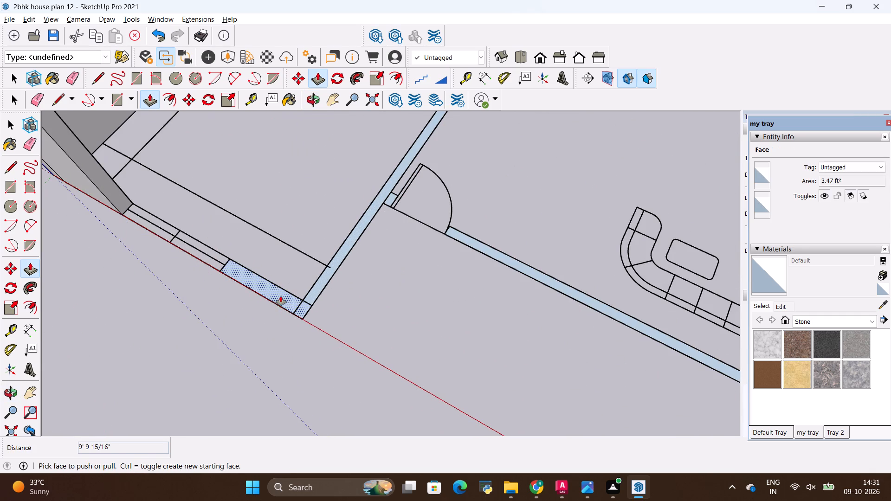
{"action": "left_click", "coordinate": [280, 296]}
{"action": "scroll", "coordinate": [437, 281], "scroll_direction": "down", "scroll_amount": 5}
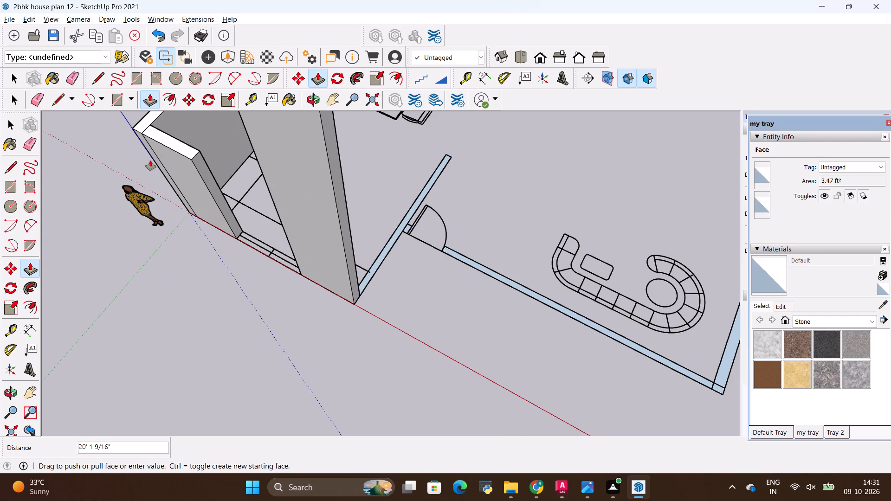
{"action": "left_click", "coordinate": [184, 149]}
Raise the wall between the kitchen and living room and the small section at the entrance door by 9' 9 15/16", level with the front wall.
{"action": "scroll", "coordinate": [380, 218], "scroll_direction": "up", "scroll_amount": 1}
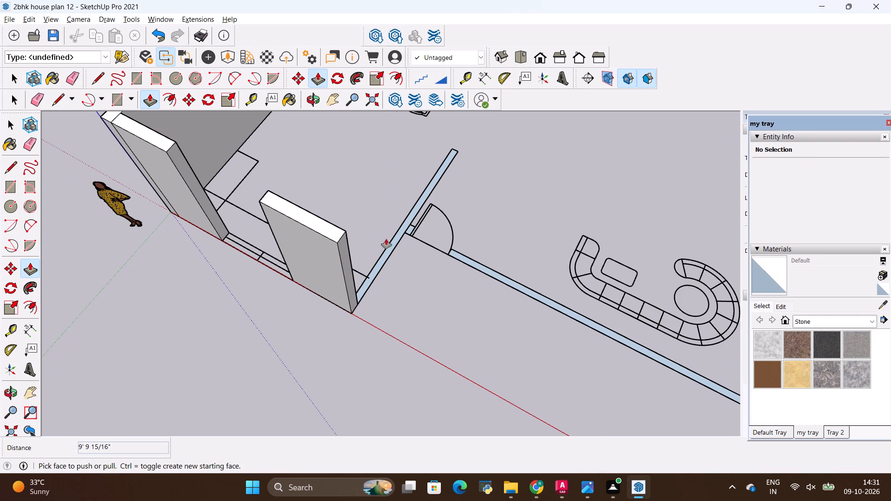
{"action": "left_click", "coordinate": [389, 245]}
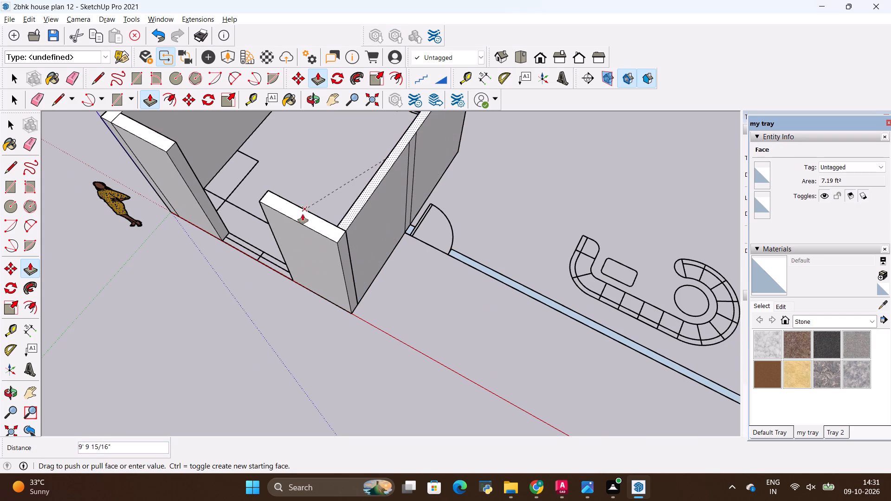
{"action": "left_click", "coordinate": [303, 214]}
{"action": "scroll", "coordinate": [241, 231], "scroll_direction": "down", "scroll_amount": 6}
{"action": "scroll", "coordinate": [323, 221], "scroll_direction": "up", "scroll_amount": 9}
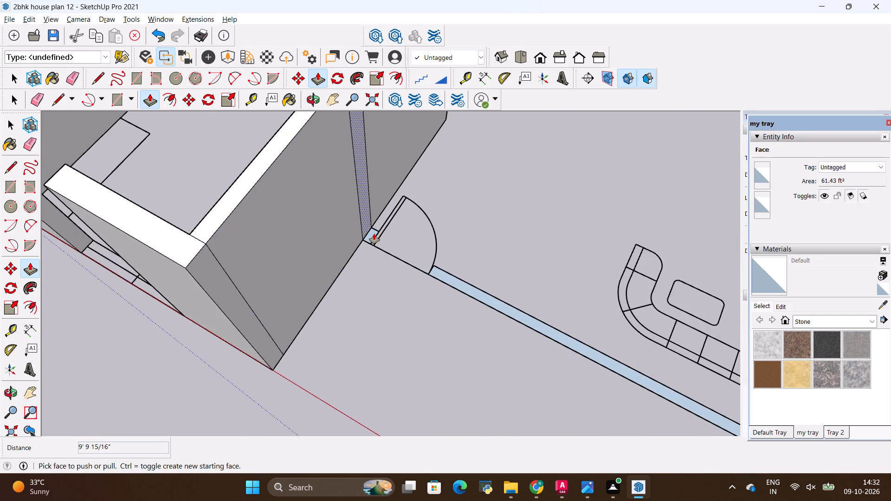
{"action": "scroll", "coordinate": [374, 234], "scroll_direction": "up", "scroll_amount": 3}
{"action": "left_click", "coordinate": [368, 235]}
{"action": "scroll", "coordinate": [194, 320], "scroll_direction": "down", "scroll_amount": 7}
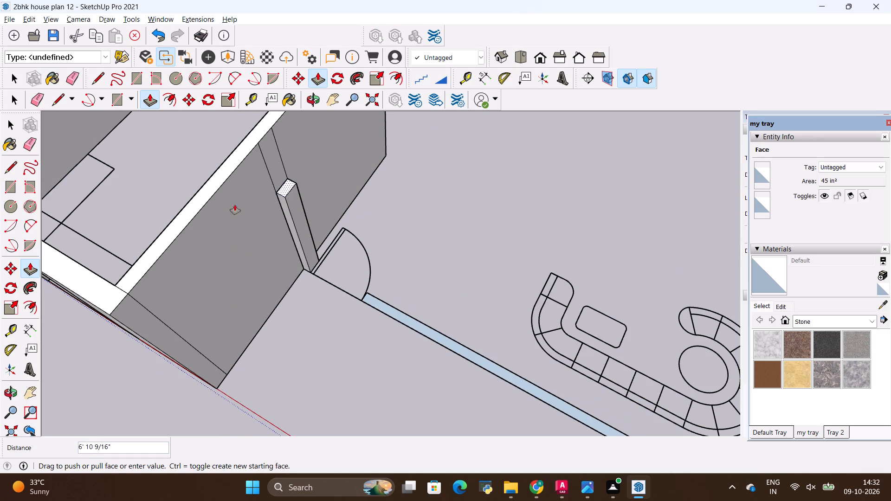
{"action": "left_click", "coordinate": [223, 181]}
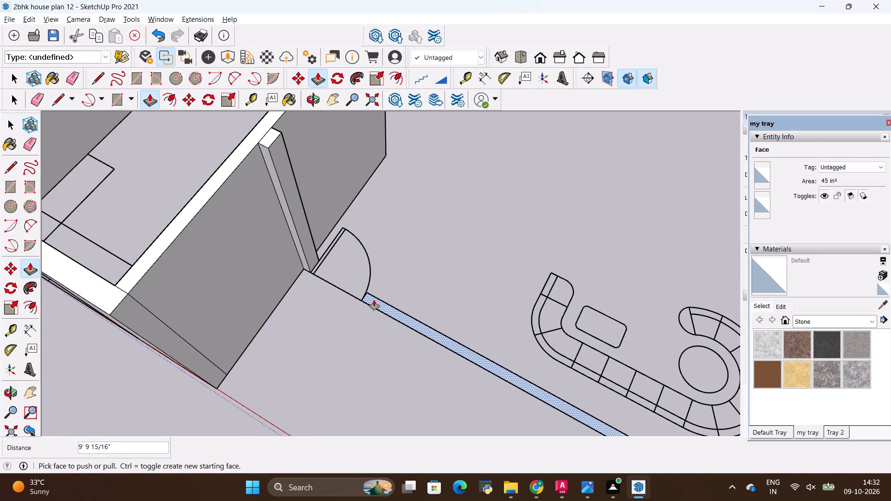
Raise the living room's front wall, starting at the entrance door, by 9' 9 15/16" to match the kitchen walls.
{"action": "left_click", "coordinate": [374, 300]}
{"action": "left_click", "coordinate": [121, 284]}
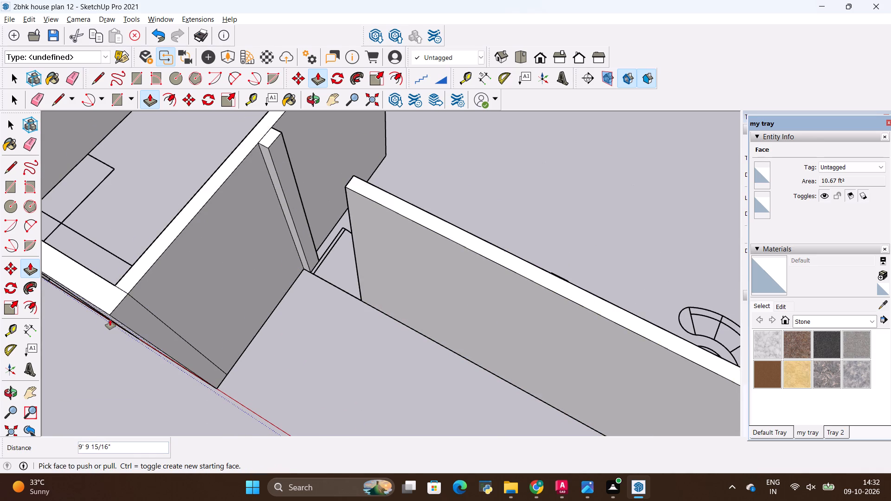
Raise the living room's side outer wall sections on both sides of the window by 9' 9 15/16", level with its front wall.
{"action": "scroll", "coordinate": [110, 320], "scroll_direction": "down", "scroll_amount": 12}
{"action": "scroll", "coordinate": [388, 386], "scroll_direction": "up", "scroll_amount": 5}
{"action": "left_click", "coordinate": [405, 386]}
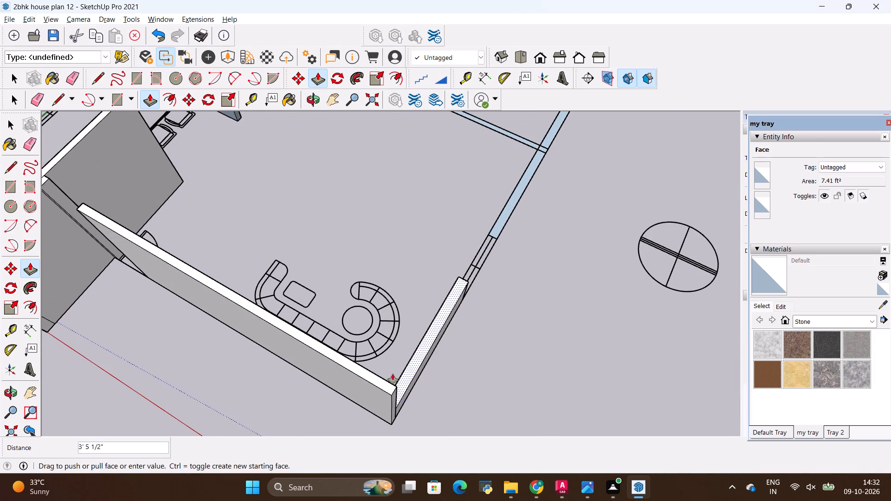
{"action": "left_click", "coordinate": [388, 385]}
{"action": "left_click", "coordinate": [498, 220]}
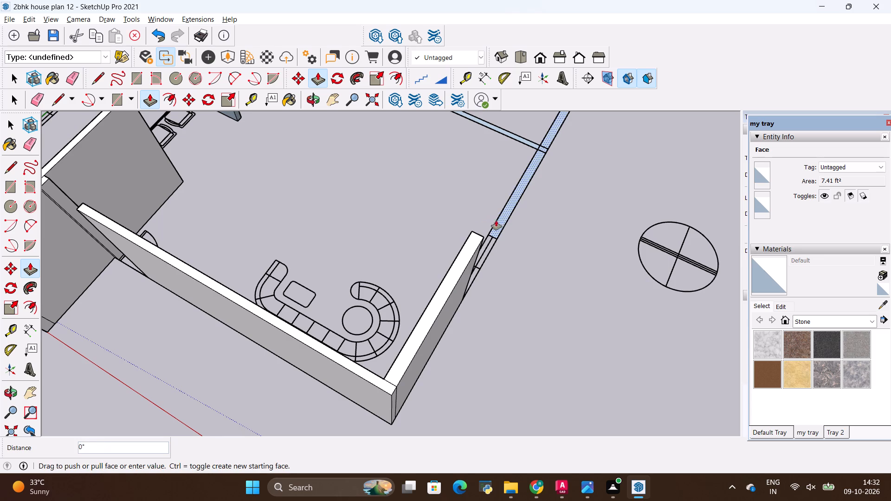
{"action": "left_click", "coordinate": [463, 248]}
Raise the wall between the living room and the adjoining bedroom by 9' 9 15/16", level with the outer side wall.
{"action": "scroll", "coordinate": [328, 339], "scroll_direction": "down", "scroll_amount": 12}
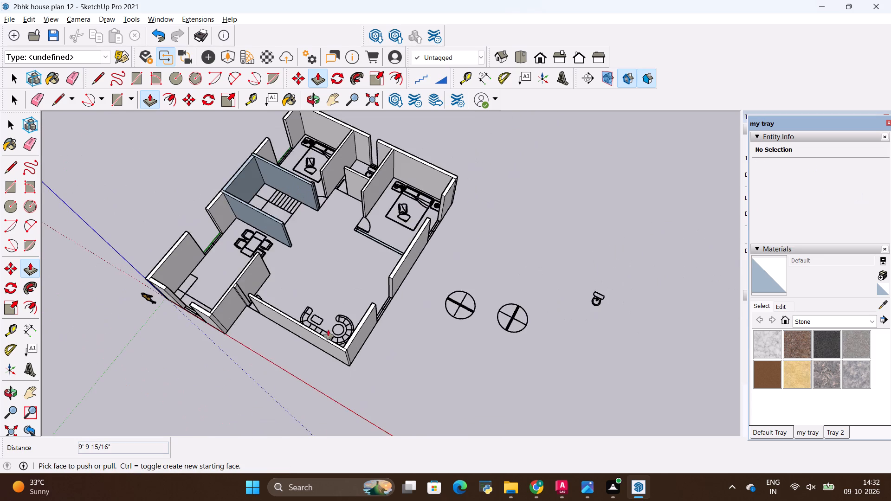
{"action": "scroll", "coordinate": [373, 176], "scroll_direction": "up", "scroll_amount": 9}
{"action": "scroll", "coordinate": [389, 288], "scroll_direction": "down", "scroll_amount": 1}
{"action": "middle_click_drag", "start_coordinate": [388, 296], "coordinate": [510, 213]}
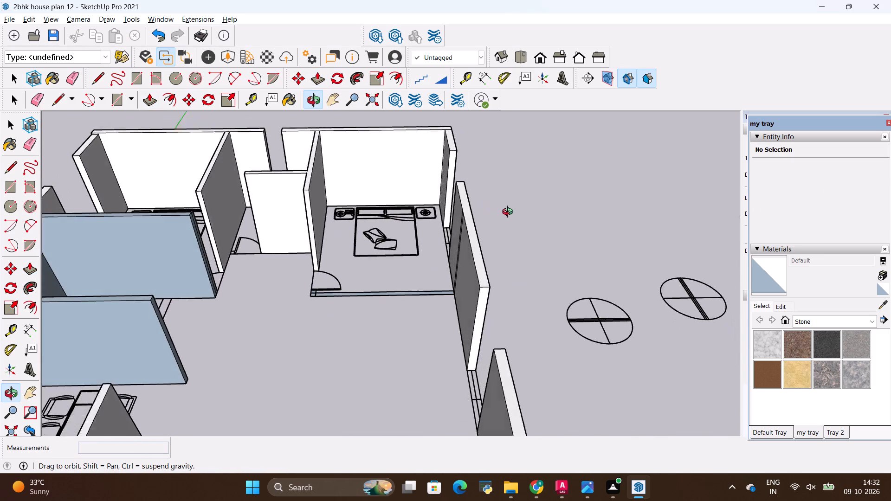
{"action": "middle_click_drag", "start_coordinate": [510, 213], "coordinate": [545, 281]}
{"action": "scroll", "coordinate": [435, 267], "scroll_direction": "up", "scroll_amount": 7}
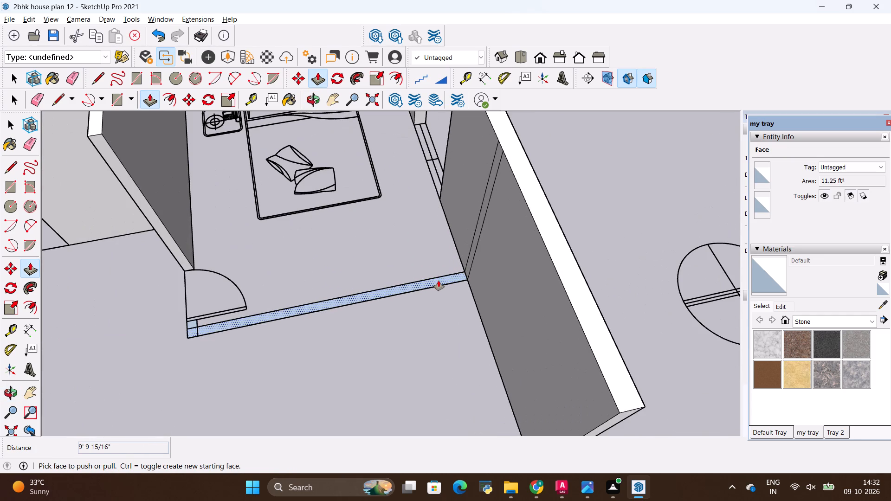
{"action": "left_click", "coordinate": [439, 281]}
{"action": "left_click", "coordinate": [541, 213]}
Reverse the blue front-facing faces of the two walls flanking the staircase, on the bedroom side and the dining side.
{"action": "scroll", "coordinate": [521, 233], "scroll_direction": "down", "scroll_amount": 2}
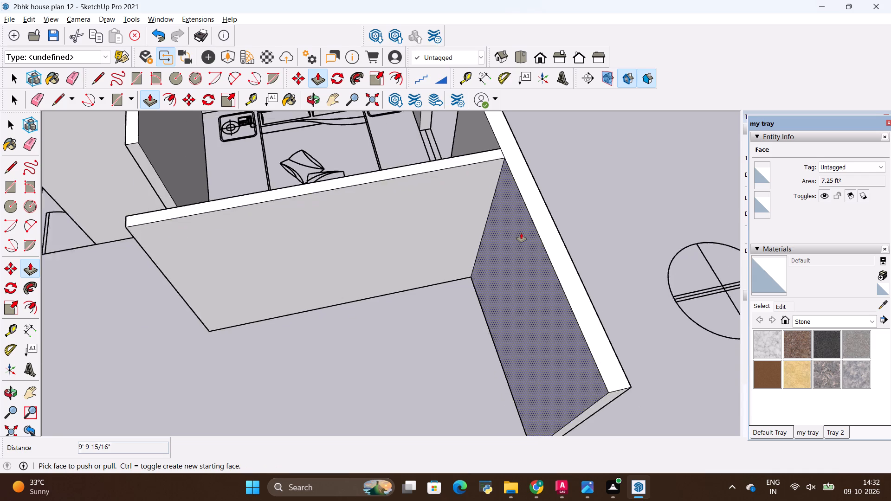
{"action": "scroll", "coordinate": [521, 233], "scroll_direction": "down", "scroll_amount": 14}
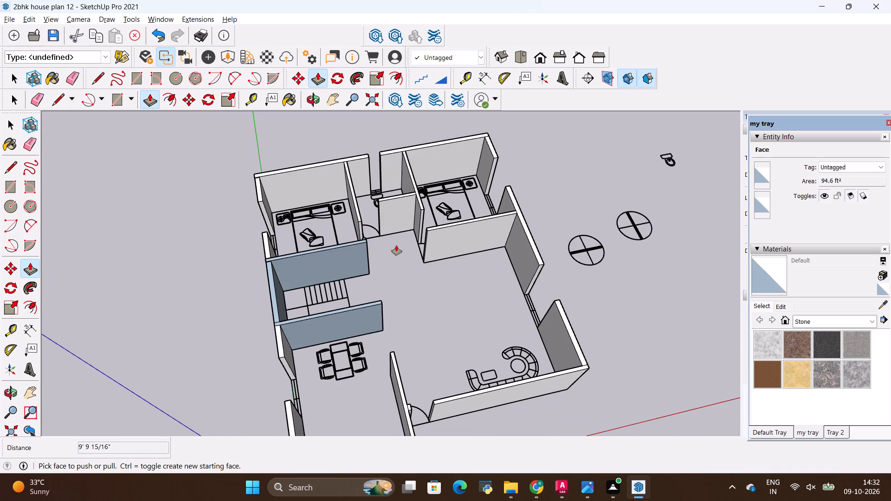
{"action": "middle_click_drag", "start_coordinate": [393, 254], "coordinate": [422, 225]}
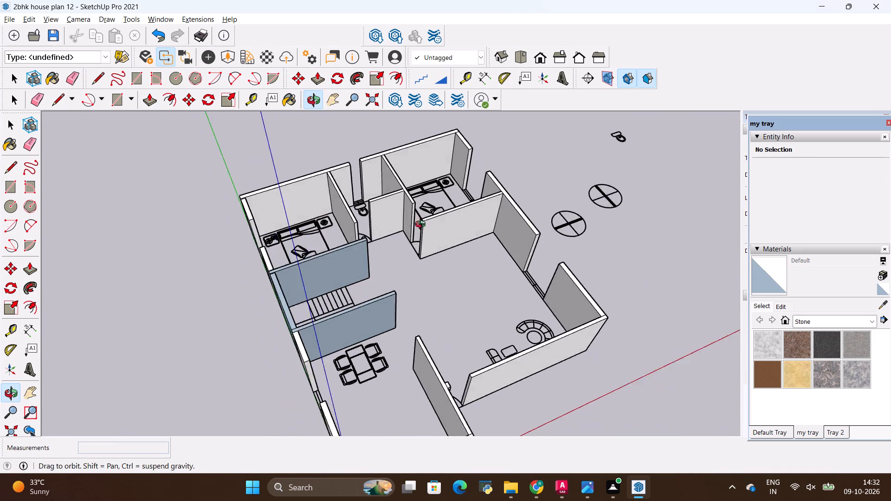
{"action": "middle_click_drag", "start_coordinate": [422, 225], "coordinate": [374, 217]}
{"action": "key", "text": "space"}
{"action": "right_click", "coordinate": [337, 244]}
{"action": "left_click", "coordinate": [375, 353]}
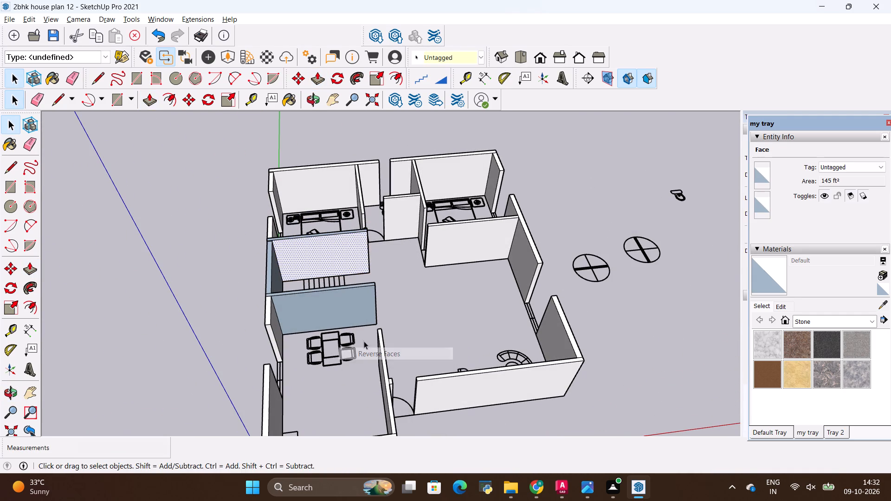
{"action": "right_click", "coordinate": [324, 309]}
{"action": "left_click", "coordinate": [355, 414]}
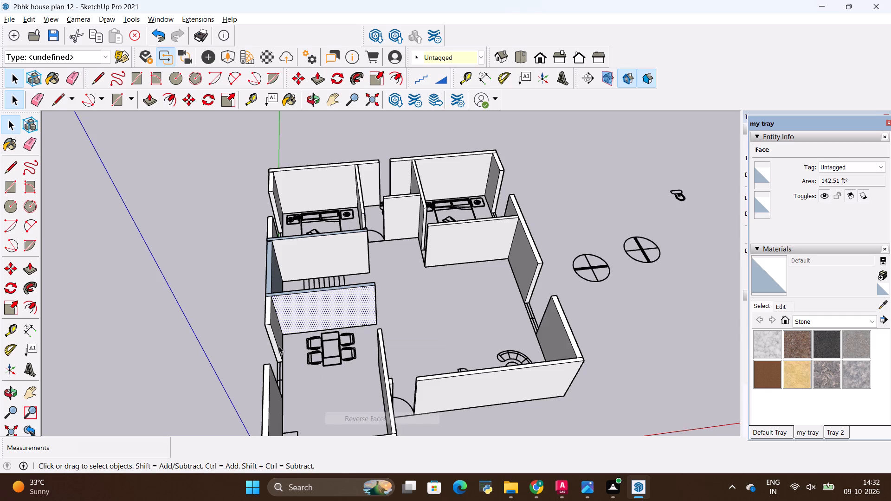
Reverse the blue rear-facing faces of the same two staircase walls, one facing the bedroom and one facing the stairs.
{"action": "middle_click_drag", "start_coordinate": [217, 289], "coordinate": [690, 336]}
{"action": "middle_click_drag", "start_coordinate": [382, 301], "coordinate": [529, 279]}
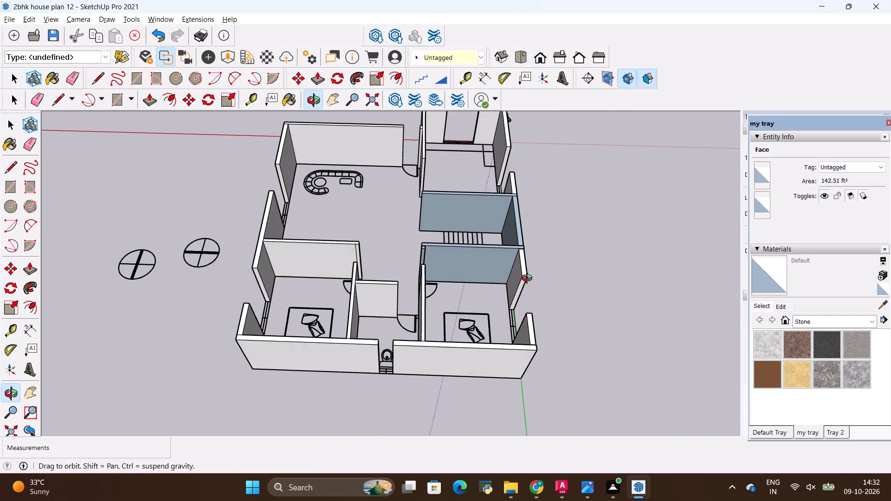
{"action": "middle_click_drag", "start_coordinate": [529, 279], "coordinate": [529, 278]}
{"action": "right_click", "coordinate": [500, 269]}
{"action": "left_click", "coordinate": [523, 383]}
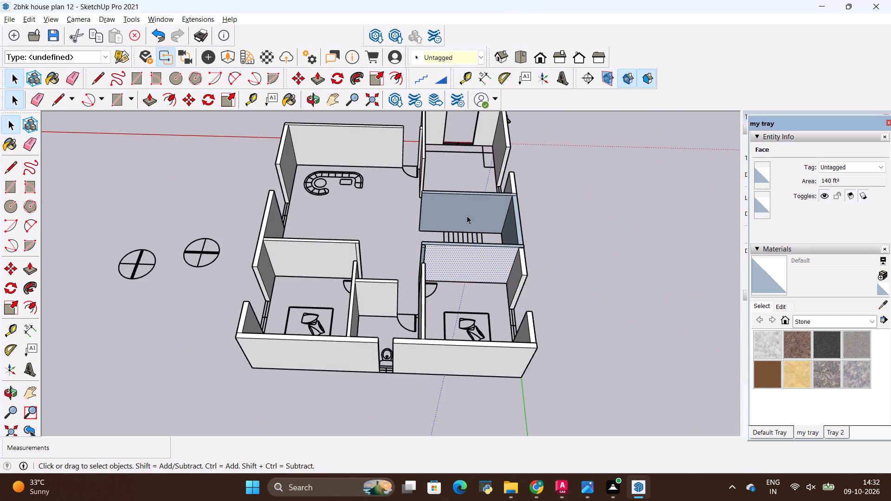
{"action": "right_click", "coordinate": [466, 206]}
{"action": "left_click", "coordinate": [501, 318]}
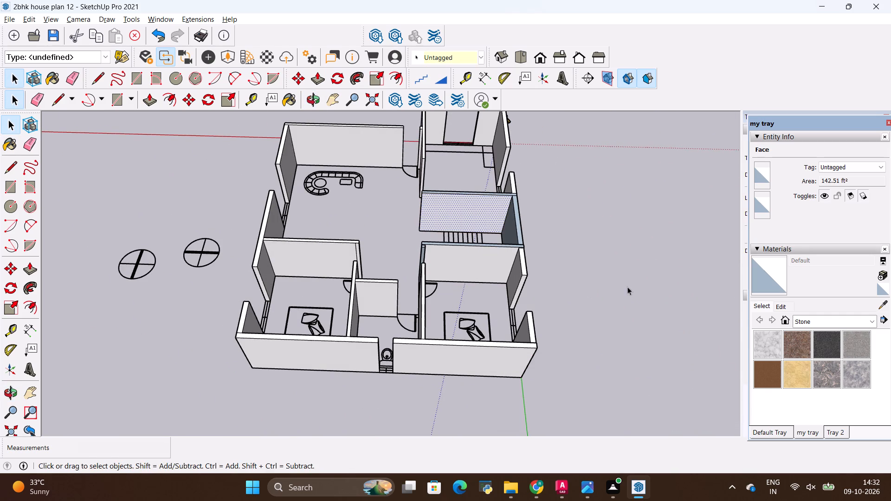
Reverse the inner and outer blue faces of the staircase's outer wall.
{"action": "key", "text": "space"}
{"action": "middle_click_drag", "start_coordinate": [467, 266], "coordinate": [626, 217]}
{"action": "right_click", "coordinate": [452, 183]}
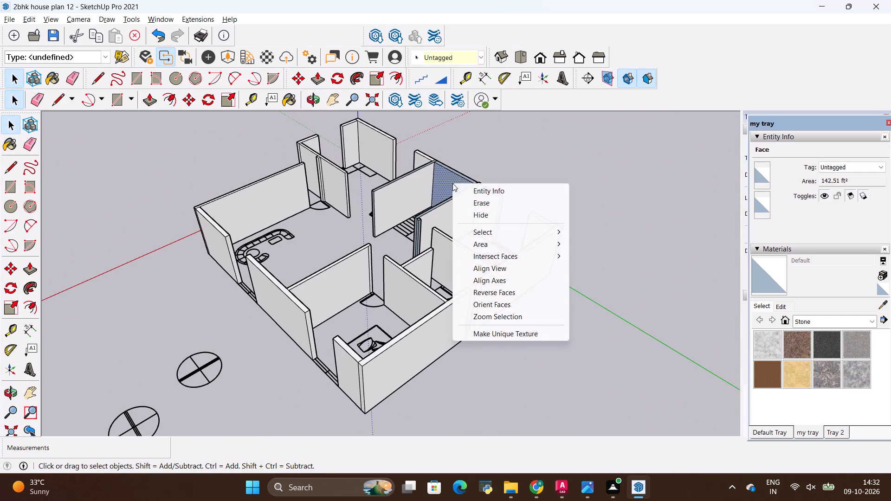
{"action": "left_click", "coordinate": [480, 289]}
{"action": "key", "text": "space"}
{"action": "left_click", "coordinate": [536, 175]}
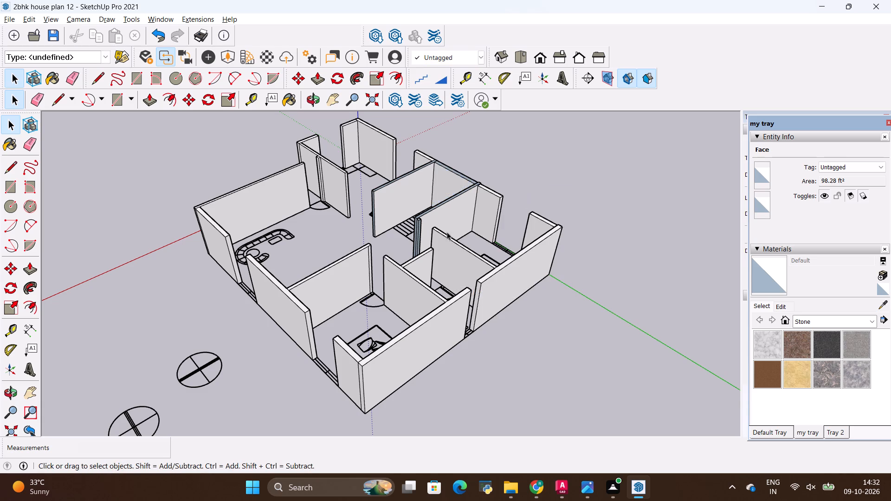
{"action": "scroll", "coordinate": [444, 232], "scroll_direction": "down", "scroll_amount": 6}
{"action": "middle_click_drag", "start_coordinate": [336, 283], "coordinate": [209, 237]}
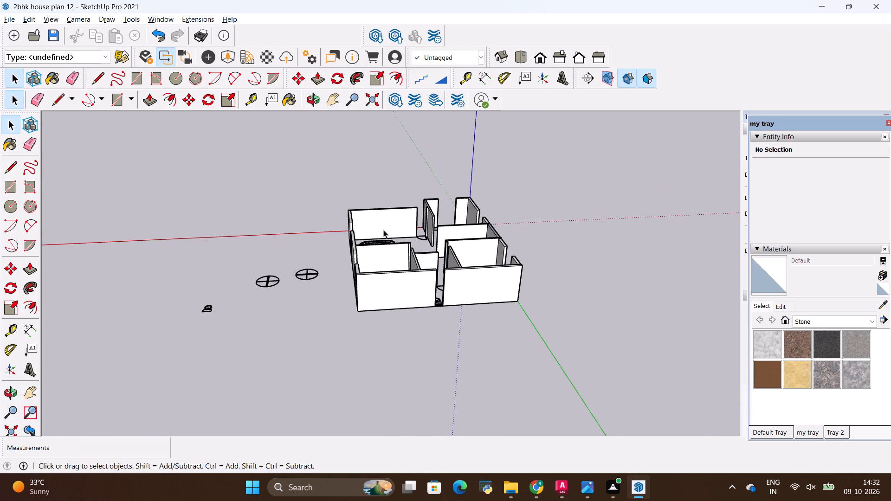
{"action": "middle_click_drag", "start_coordinate": [544, 263], "coordinate": [142, 274]}
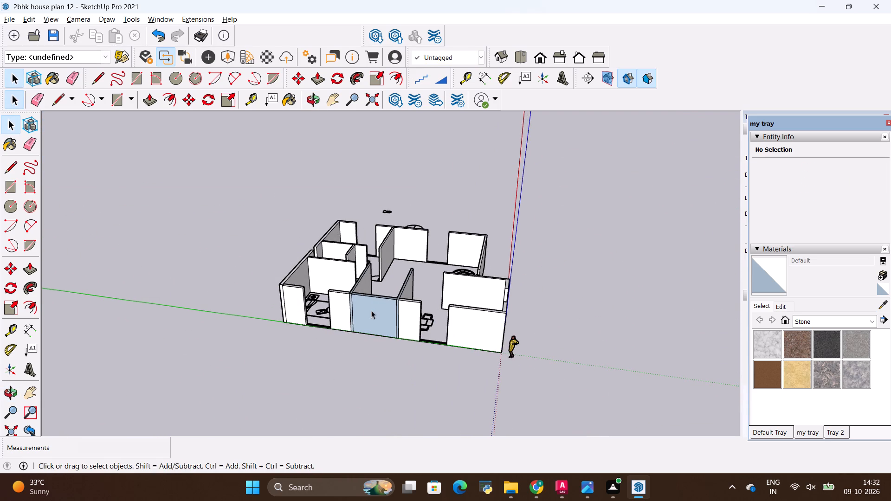
{"action": "right_click", "coordinate": [372, 310]}
{"action": "left_click", "coordinate": [409, 421]}
Examine the raised walls from all sides of the house, checking the wall heights, face orientation and door and window gaps.
{"action": "scroll", "coordinate": [357, 292], "scroll_direction": "up", "scroll_amount": 2}
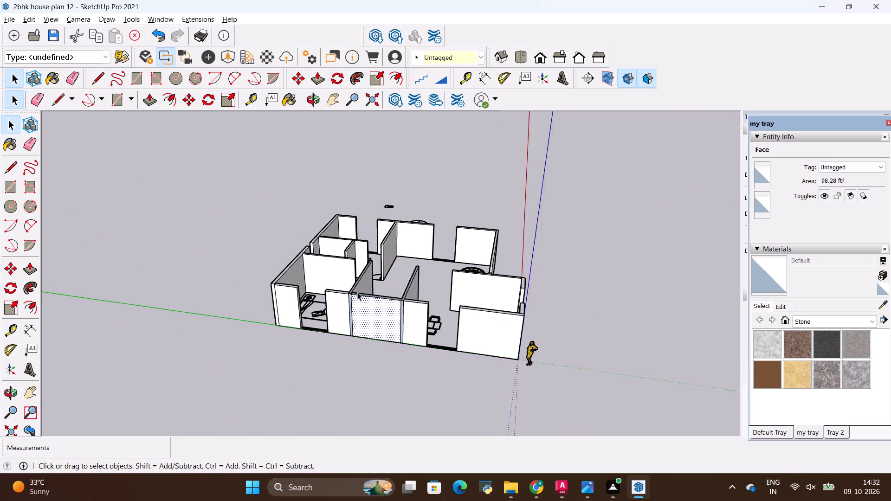
{"action": "scroll", "coordinate": [357, 292], "scroll_direction": "up", "scroll_amount": 7}
{"action": "scroll", "coordinate": [365, 308], "scroll_direction": "down", "scroll_amount": 6}
{"action": "middle_click_drag", "start_coordinate": [180, 288], "coordinate": [241, 405]}
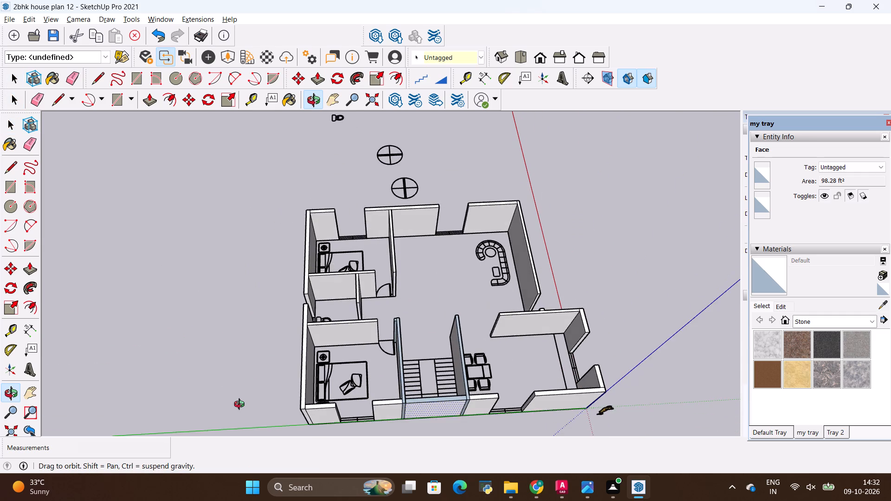
{"action": "middle_click_drag", "start_coordinate": [241, 405], "coordinate": [204, 302]}
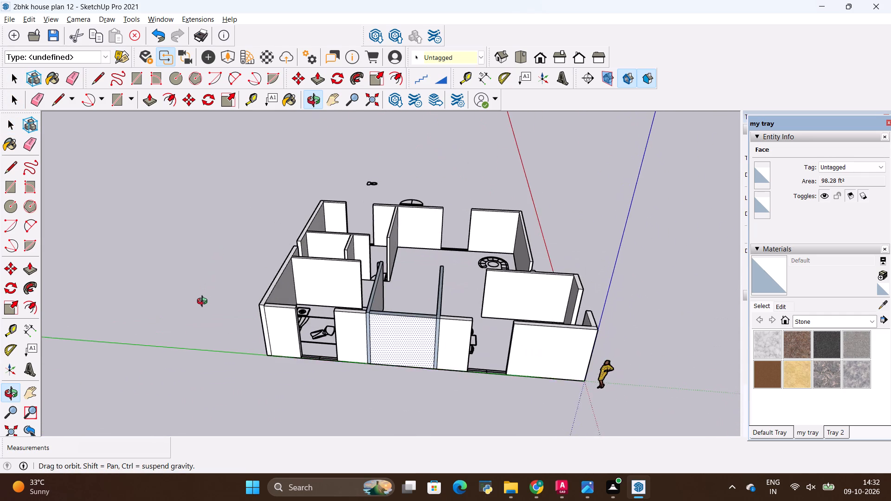
{"action": "middle_click_drag", "start_coordinate": [204, 302], "coordinate": [125, 284]}
{"action": "middle_click_drag", "start_coordinate": [637, 308], "coordinate": [434, 339]}
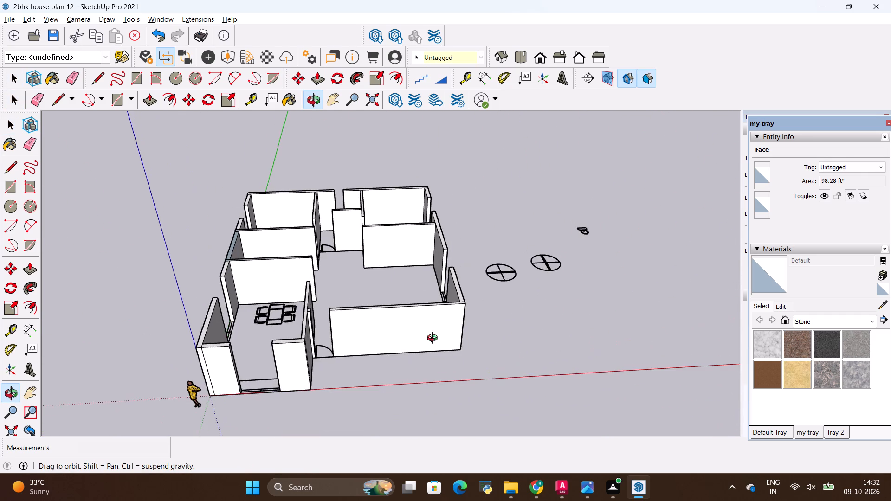
{"action": "middle_click_drag", "start_coordinate": [434, 339], "coordinate": [434, 339]}
{"action": "scroll", "coordinate": [304, 298], "scroll_direction": "up", "scroll_amount": 5}
{"action": "scroll", "coordinate": [325, 294], "scroll_direction": "down", "scroll_amount": 6}
{"action": "scroll", "coordinate": [392, 347], "scroll_direction": "up", "scroll_amount": 1}
{"action": "middle_click_drag", "start_coordinate": [392, 347], "coordinate": [384, 342]}
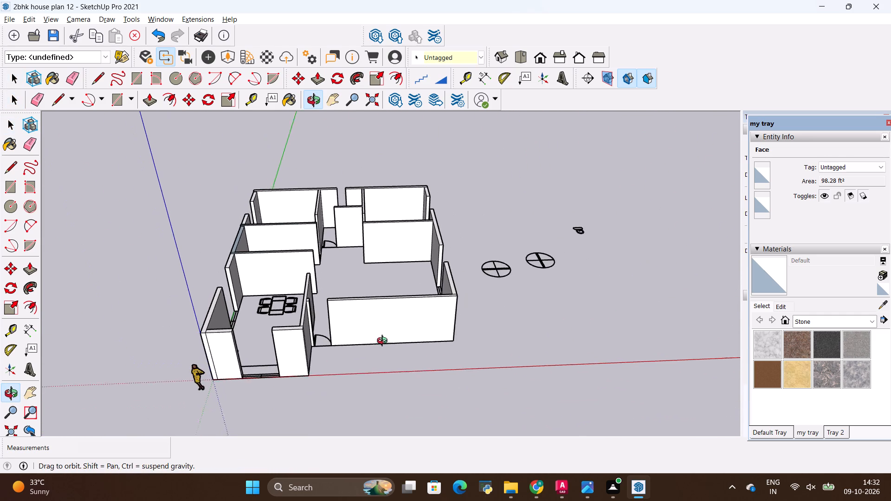
{"action": "middle_click_drag", "start_coordinate": [384, 342], "coordinate": [378, 332]}
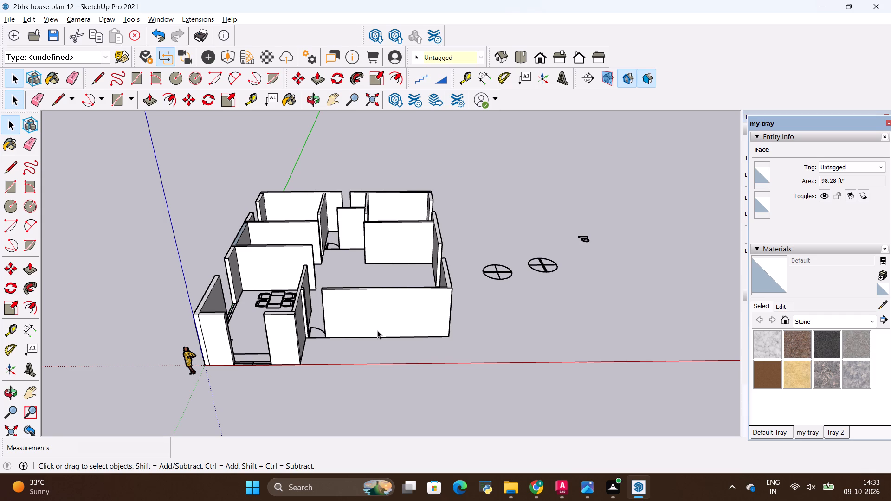
{"action": "scroll", "coordinate": [201, 384], "scroll_direction": "up", "scroll_amount": 1}
{"action": "scroll", "coordinate": [240, 314], "scroll_direction": "up", "scroll_amount": 5}
{"action": "scroll", "coordinate": [312, 309], "scroll_direction": "down", "scroll_amount": 4}
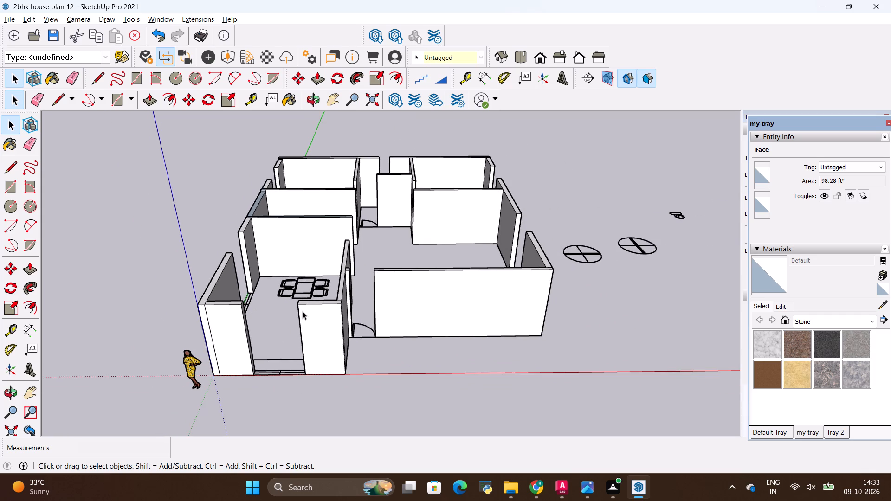
{"action": "middle_click_drag", "start_coordinate": [342, 280], "coordinate": [325, 297]}
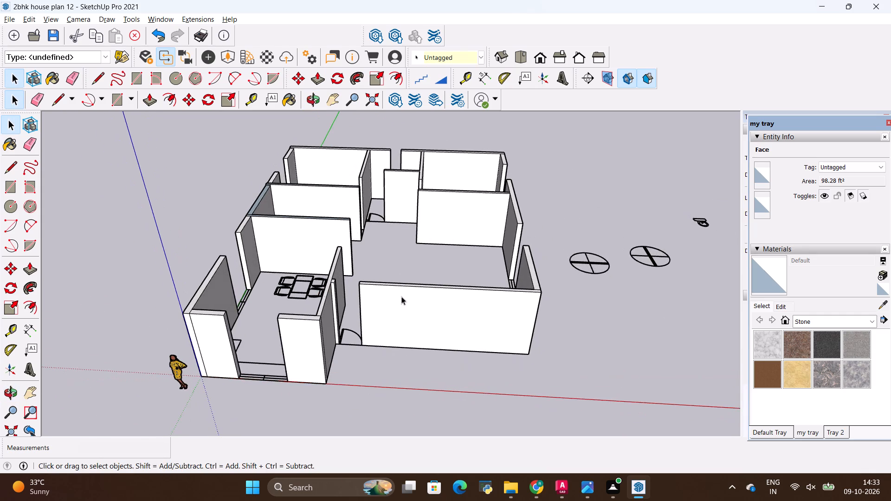
{"action": "scroll", "coordinate": [382, 290], "scroll_direction": "up", "scroll_amount": 5}
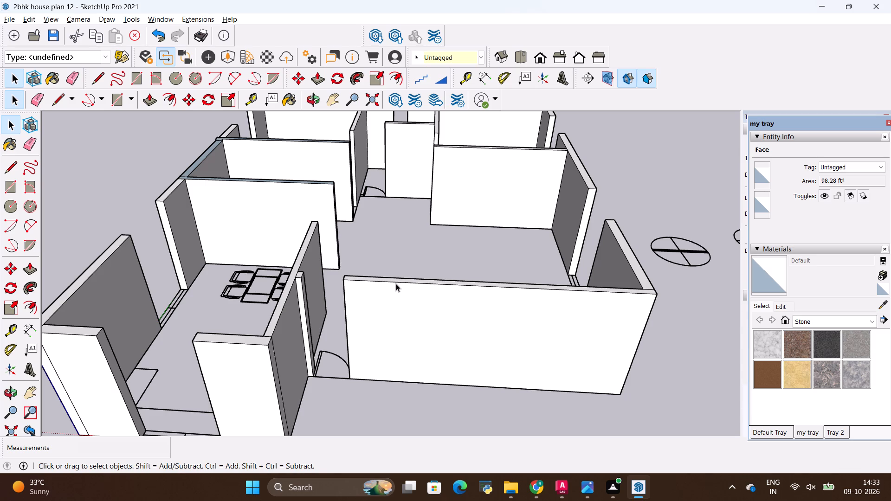
{"action": "scroll", "coordinate": [520, 315], "scroll_direction": "down", "scroll_amount": 10}
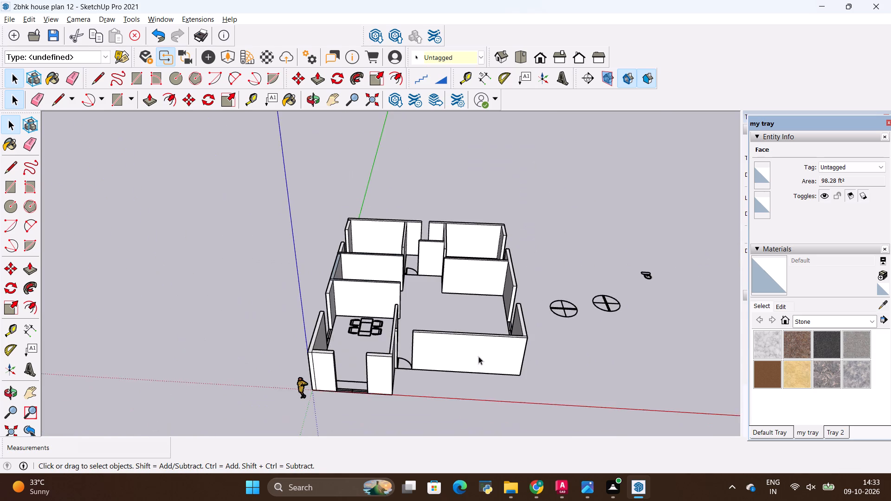
{"action": "scroll", "coordinate": [536, 307], "scroll_direction": "up", "scroll_amount": 5}
{"action": "middle_click_drag", "start_coordinate": [551, 324], "coordinate": [297, 298]}
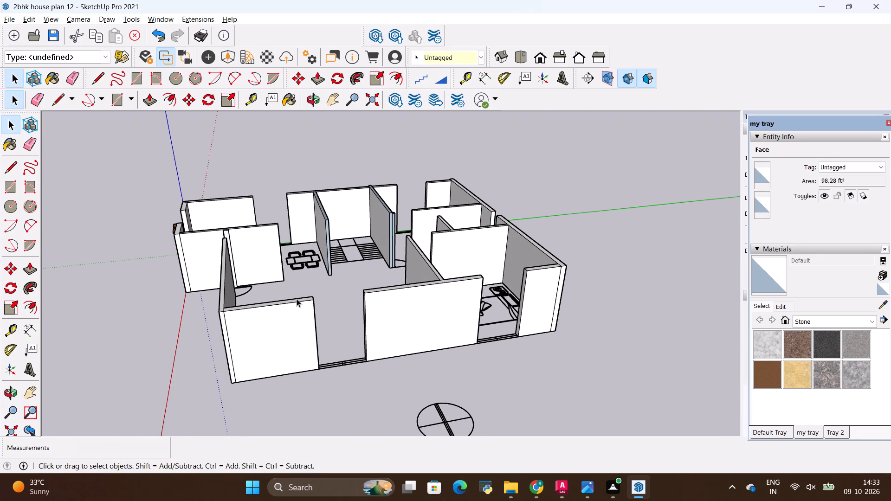
{"action": "key", "text": "t"}
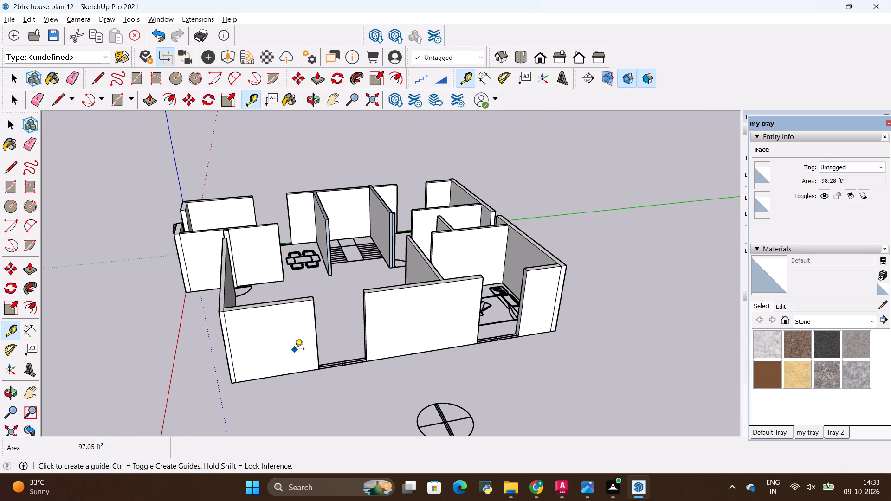
{"action": "key", "text": "Escape"}
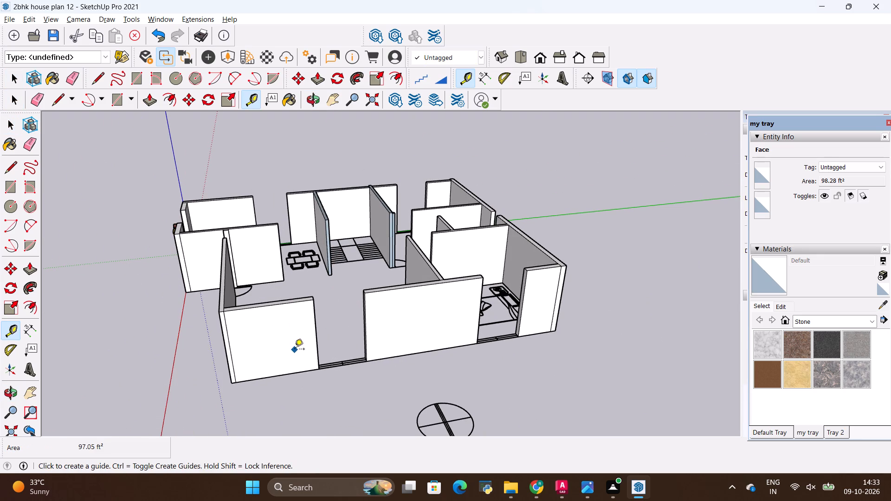
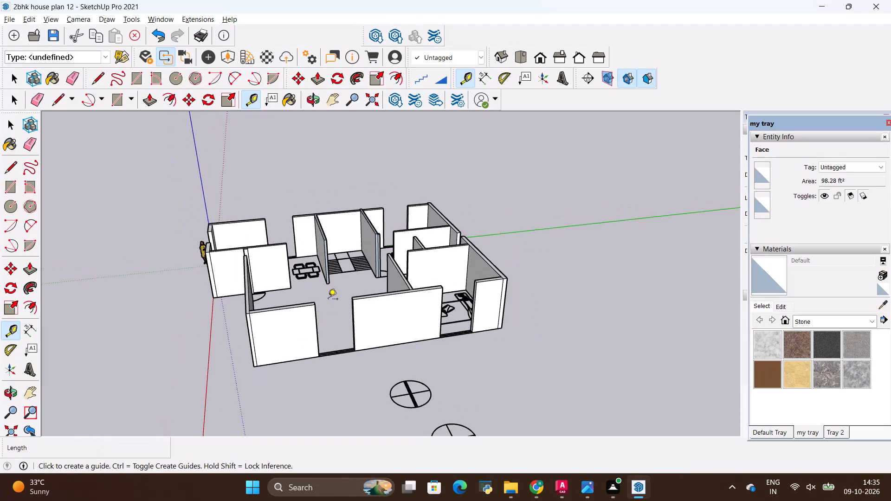
Clear the selection and examine the staircase and surrounding room walls for faces that are still blue.
{"action": "scroll", "coordinate": [343, 150], "scroll_direction": "up", "scroll_amount": 4}
{"action": "key", "text": "space"}
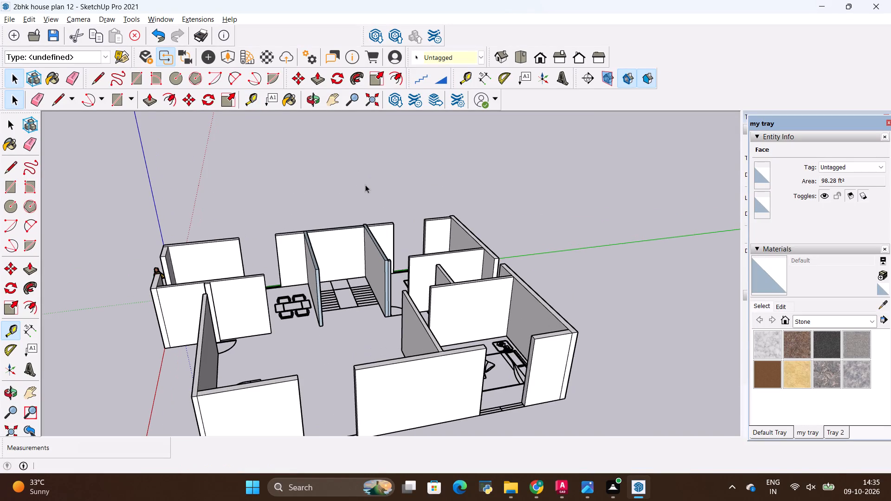
{"action": "left_click", "coordinate": [365, 185]}
{"action": "scroll", "coordinate": [381, 193], "scroll_direction": "down", "scroll_amount": 2}
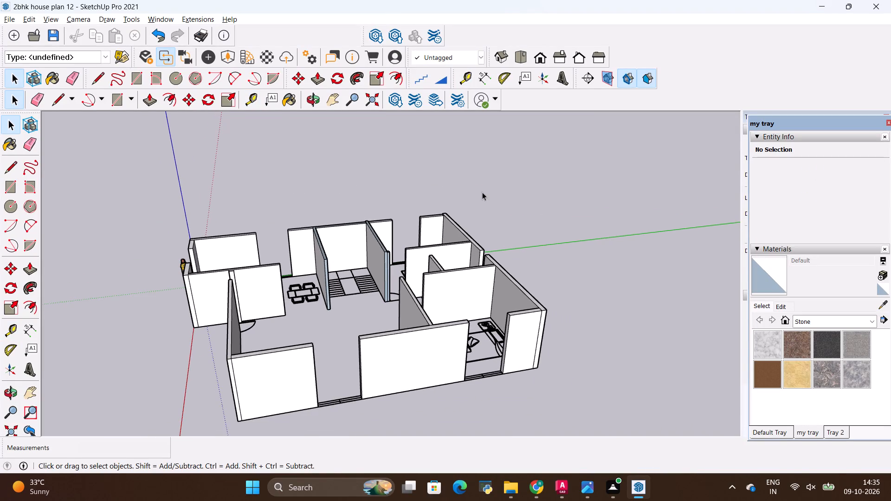
{"action": "middle_click_drag", "start_coordinate": [482, 193], "coordinate": [376, 253]}
{"action": "scroll", "coordinate": [369, 141], "scroll_direction": "up", "scroll_amount": 2}
{"action": "scroll", "coordinate": [380, 169], "scroll_direction": "down", "scroll_amount": 4}
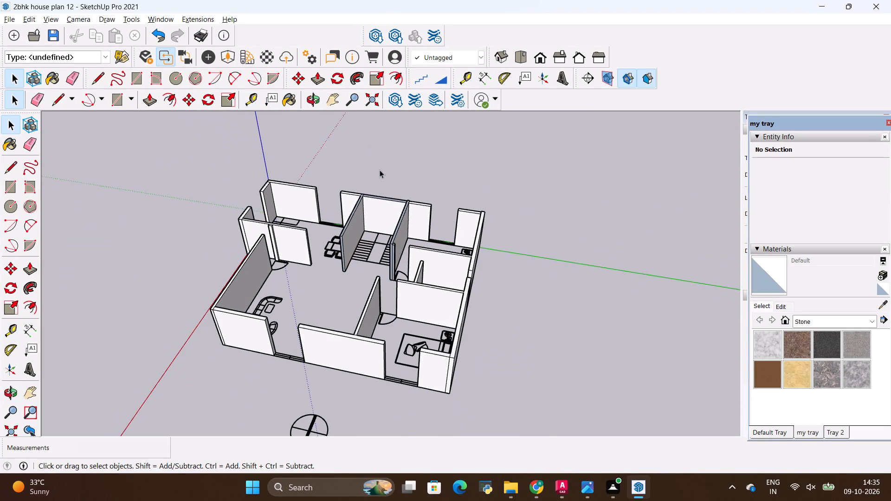
{"action": "middle_click_drag", "start_coordinate": [364, 204], "coordinate": [422, 189]}
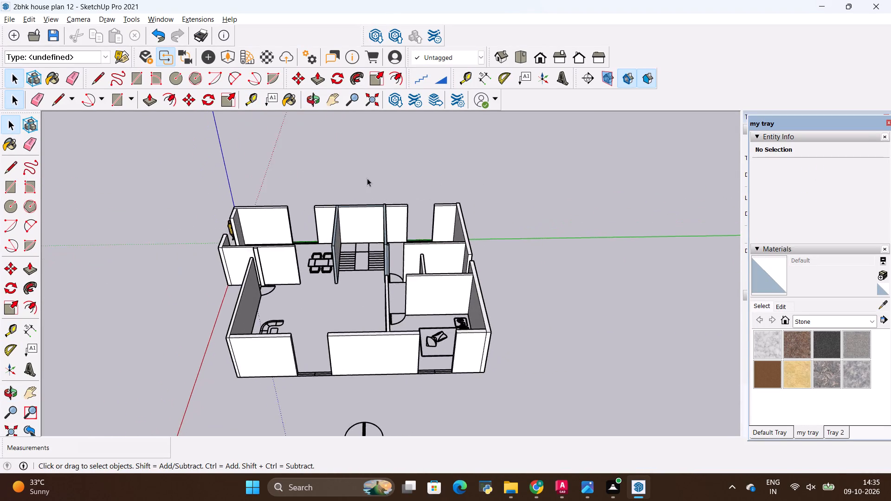
{"action": "scroll", "coordinate": [367, 178], "scroll_direction": "up", "scroll_amount": 10}
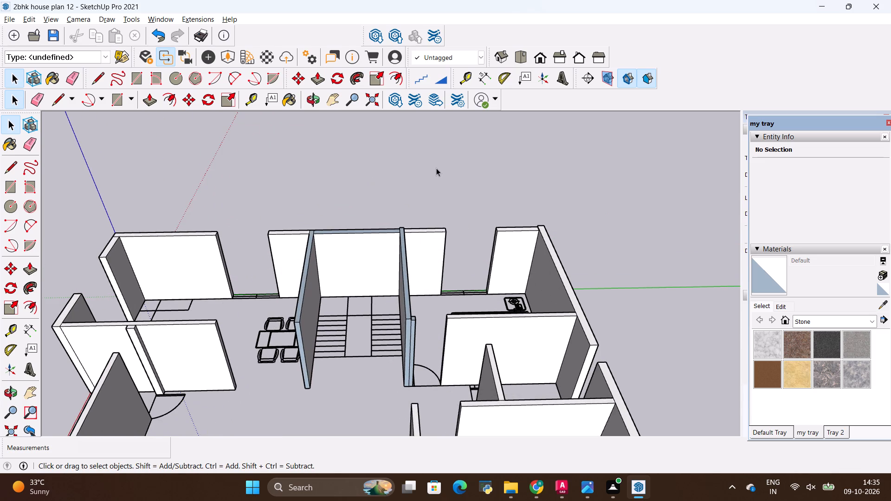
{"action": "scroll", "coordinate": [485, 168], "scroll_direction": "down", "scroll_amount": 1}
{"action": "scroll", "coordinate": [484, 168], "scroll_direction": "up", "scroll_amount": 3}
{"action": "scroll", "coordinate": [513, 161], "scroll_direction": "down", "scroll_amount": 4}
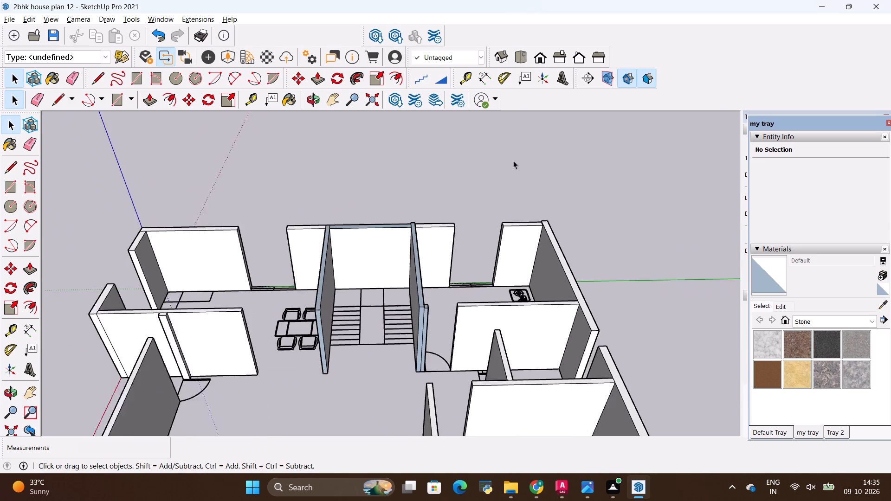
Reverse the blue top faces of the two walls flanking the staircase and of the outer wall between them.
{"action": "middle_click_drag", "start_coordinate": [328, 253], "coordinate": [447, 248]}
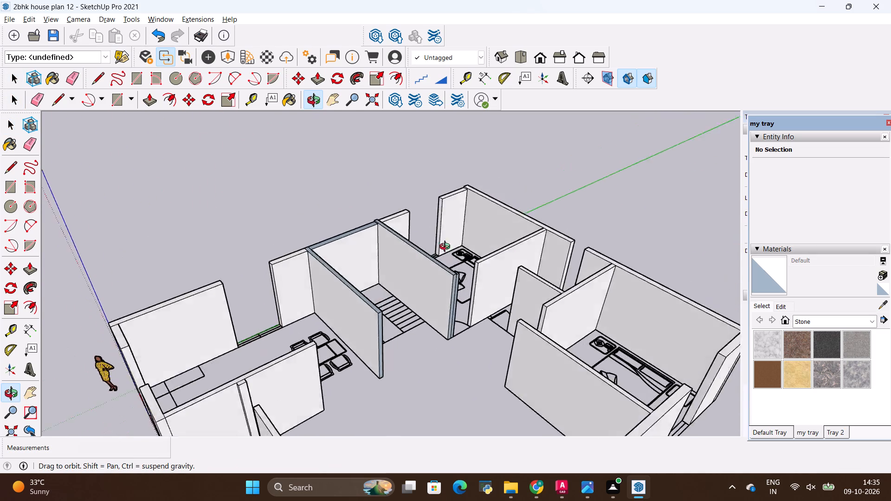
{"action": "middle_click_drag", "start_coordinate": [447, 248], "coordinate": [344, 286]}
{"action": "scroll", "coordinate": [309, 275], "scroll_direction": "up", "scroll_amount": 12}
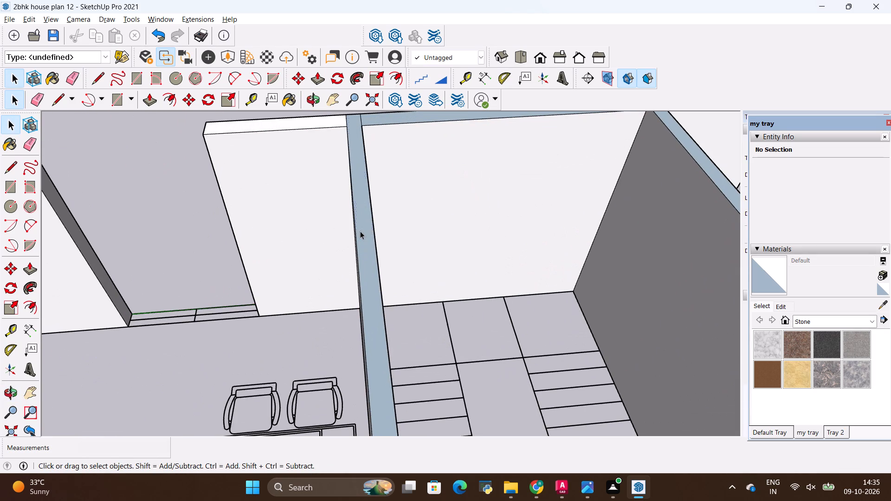
{"action": "right_click", "coordinate": [360, 231]}
{"action": "left_click", "coordinate": [403, 338]}
{"action": "scroll", "coordinate": [382, 315], "scroll_direction": "down", "scroll_amount": 5}
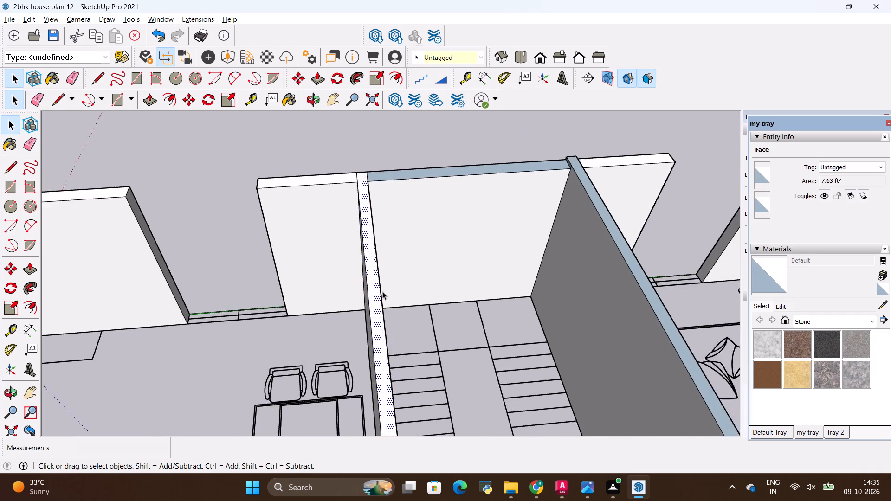
{"action": "scroll", "coordinate": [382, 291], "scroll_direction": "down", "scroll_amount": 1}
{"action": "scroll", "coordinate": [387, 181], "scroll_direction": "up", "scroll_amount": 8}
{"action": "right_click", "coordinate": [388, 184]}
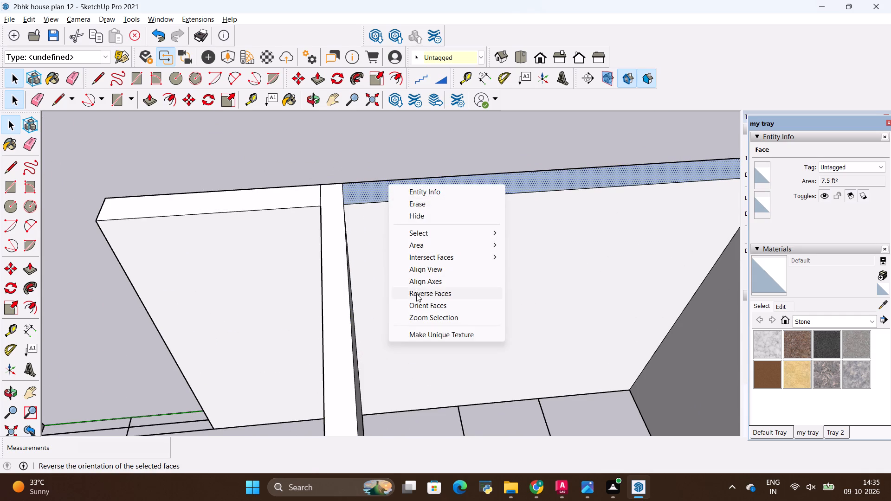
{"action": "left_click", "coordinate": [417, 295]}
{"action": "scroll", "coordinate": [334, 292], "scroll_direction": "down", "scroll_amount": 11}
{"action": "scroll", "coordinate": [500, 268], "scroll_direction": "up", "scroll_amount": 7}
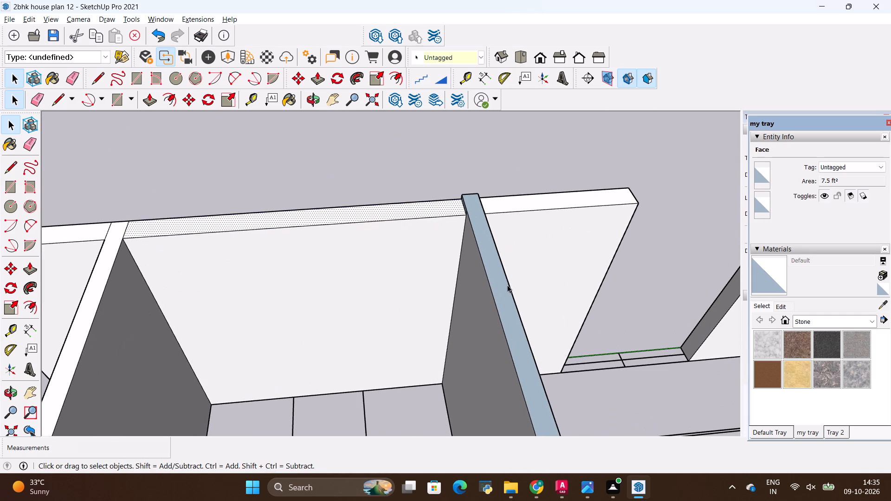
{"action": "right_click", "coordinate": [506, 286]}
{"action": "left_click", "coordinate": [538, 394]}
{"action": "scroll", "coordinate": [504, 291], "scroll_direction": "down", "scroll_amount": 7}
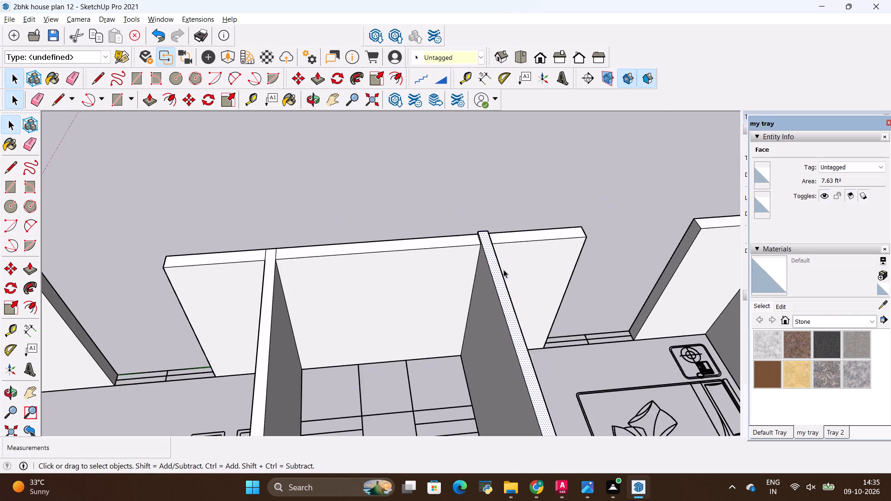
Reverse the blue end faces of the two staircase walls, on the bedroom side and the dining side.
{"action": "scroll", "coordinate": [504, 270], "scroll_direction": "down", "scroll_amount": 10}
{"action": "scroll", "coordinate": [518, 351], "scroll_direction": "up", "scroll_amount": 13}
{"action": "right_click", "coordinate": [536, 352]}
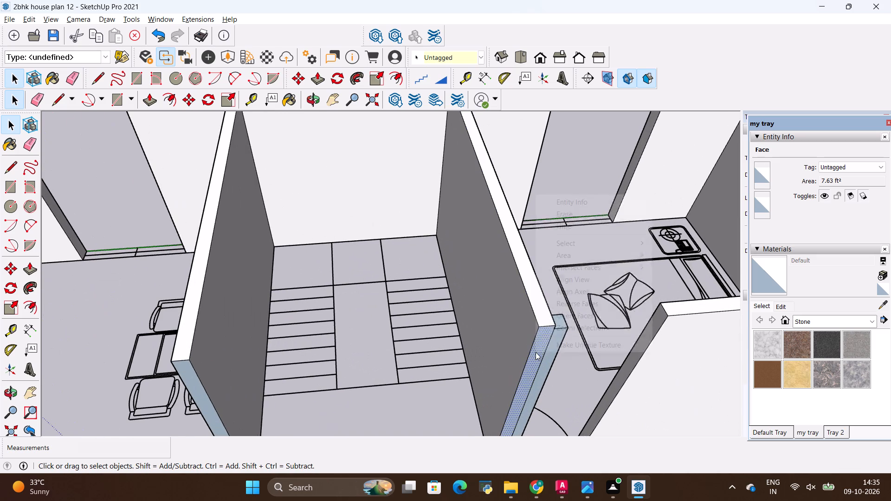
{"action": "left_click", "coordinate": [572, 305]}
{"action": "scroll", "coordinate": [528, 306], "scroll_direction": "down", "scroll_amount": 6}
{"action": "scroll", "coordinate": [337, 367], "scroll_direction": "up", "scroll_amount": 2}
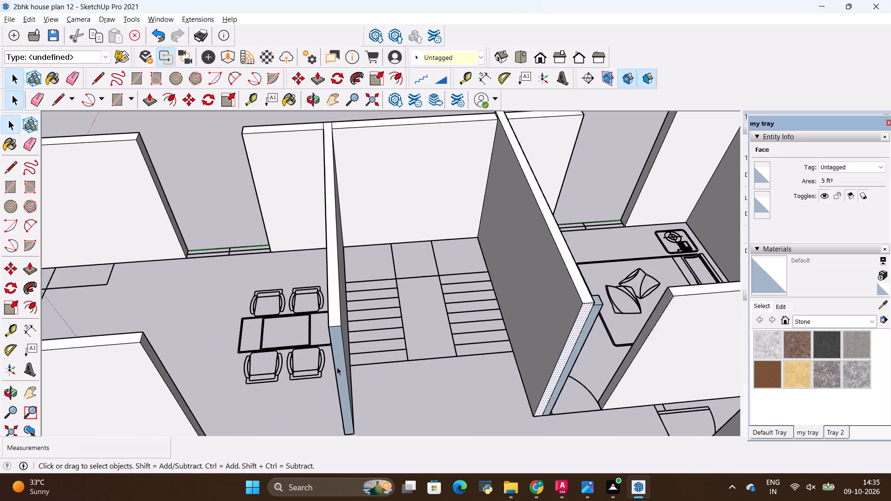
{"action": "scroll", "coordinate": [337, 367], "scroll_direction": "up", "scroll_amount": 5}
{"action": "right_click", "coordinate": [339, 358]}
{"action": "left_click", "coordinate": [363, 313]}
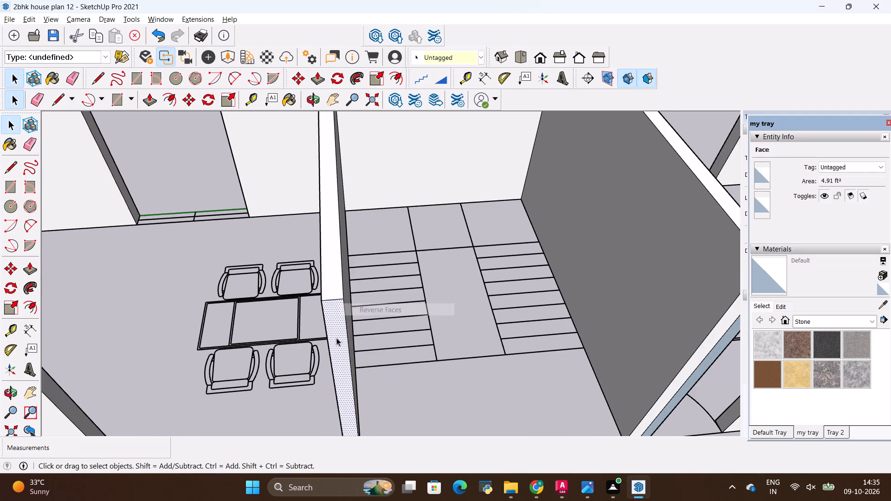
{"action": "scroll", "coordinate": [336, 338], "scroll_direction": "down", "scroll_amount": 6}
Clear the selection and examine the staircase, dining and bedroom walls from several angles for remaining blue faces.
{"action": "middle_click_drag", "start_coordinate": [431, 319], "coordinate": [239, 316]}
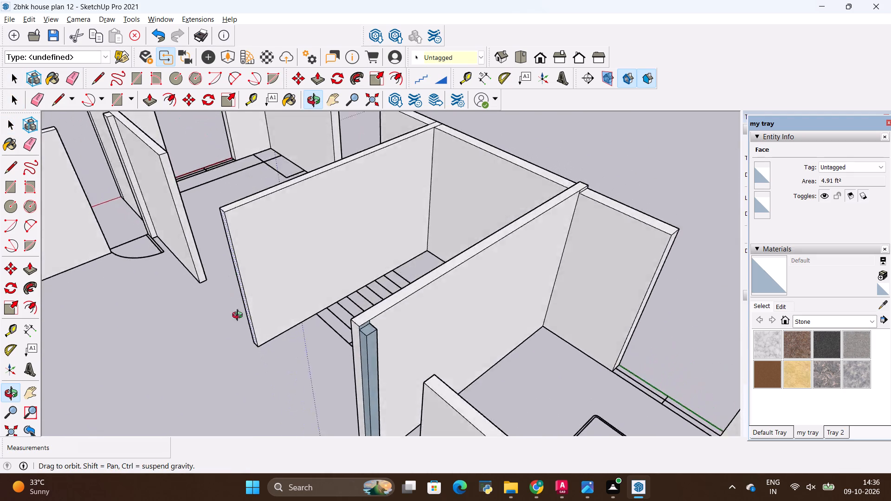
{"action": "middle_click_drag", "start_coordinate": [239, 316], "coordinate": [355, 346]}
{"action": "scroll", "coordinate": [356, 344], "scroll_direction": "down", "scroll_amount": 10}
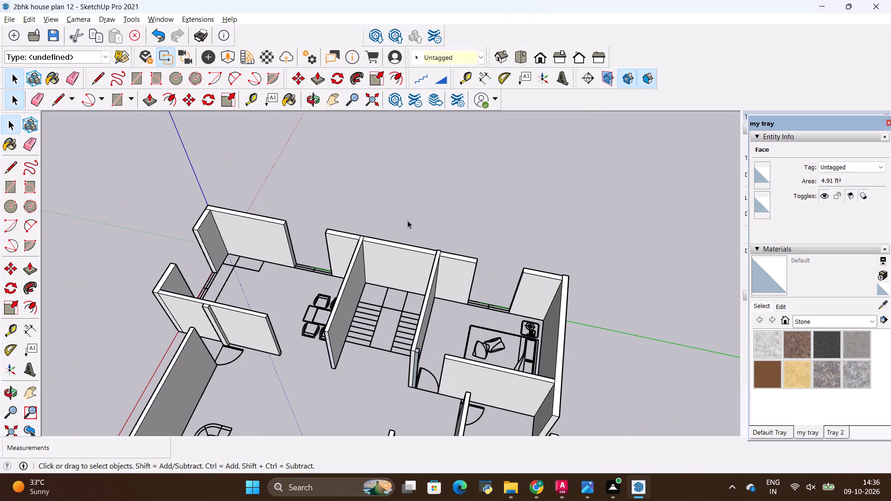
{"action": "left_click", "coordinate": [407, 220]}
{"action": "middle_click_drag", "start_coordinate": [352, 334], "coordinate": [436, 255]}
{"action": "scroll", "coordinate": [414, 297], "scroll_direction": "down", "scroll_amount": 1}
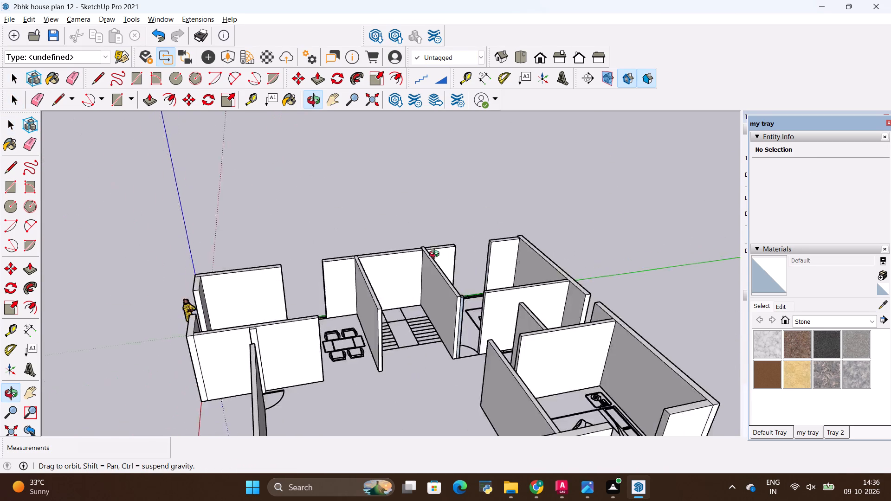
{"action": "middle_click_drag", "start_coordinate": [436, 255], "coordinate": [374, 265]}
{"action": "scroll", "coordinate": [374, 237], "scroll_direction": "up", "scroll_amount": 8}
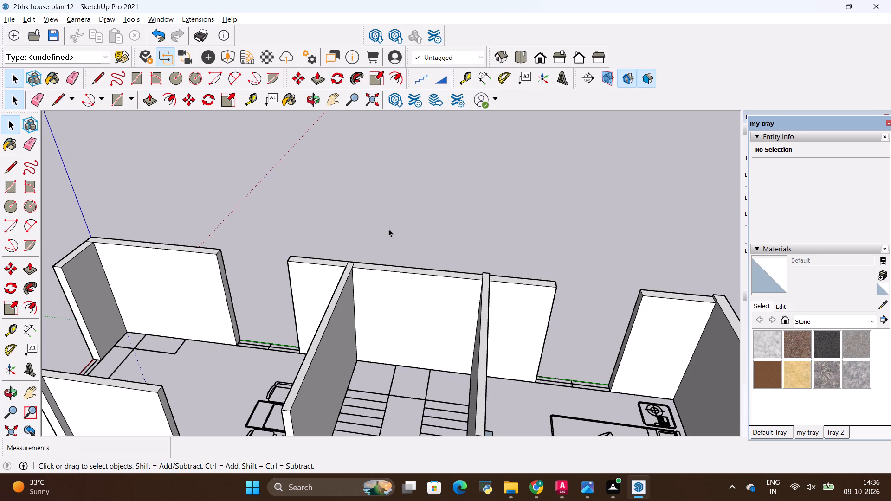
{"action": "scroll", "coordinate": [366, 224], "scroll_direction": "down", "scroll_amount": 2}
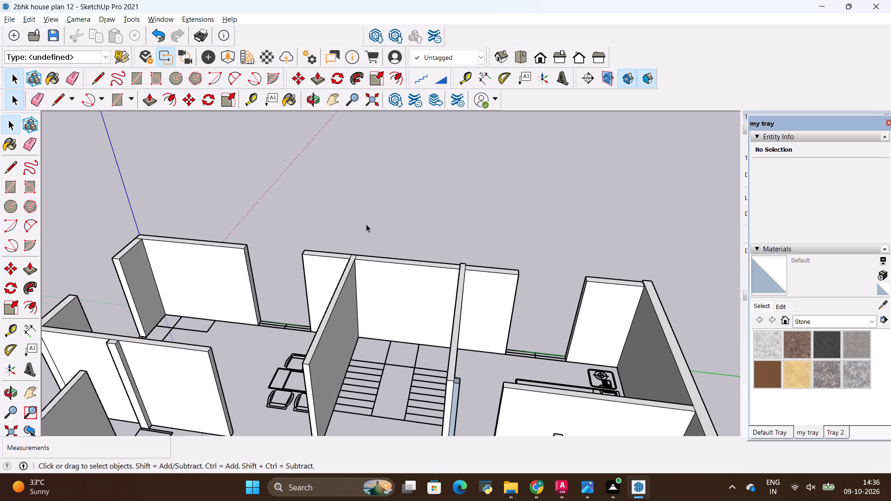
{"action": "scroll", "coordinate": [369, 208], "scroll_direction": "up", "scroll_amount": 1}
{"action": "scroll", "coordinate": [366, 210], "scroll_direction": "down", "scroll_amount": 4}
{"action": "middle_click_drag", "start_coordinate": [484, 202], "coordinate": [310, 251]}
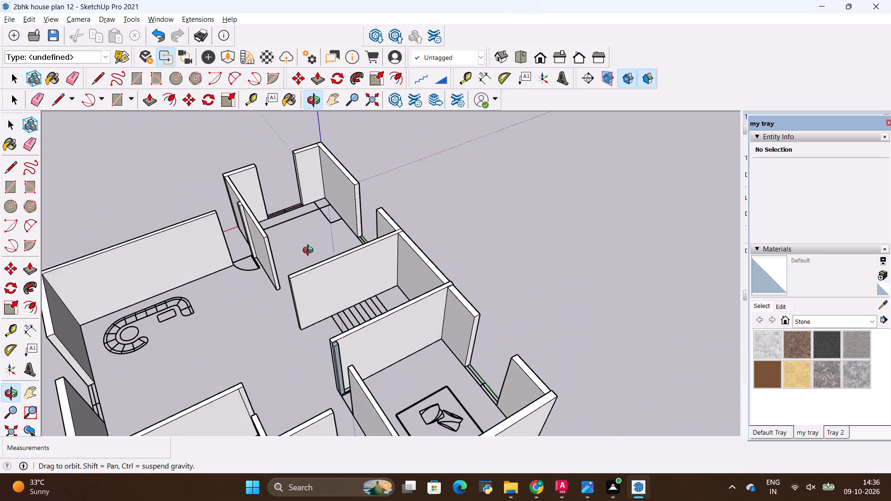
{"action": "middle_click_drag", "start_coordinate": [310, 251], "coordinate": [515, 232]}
{"action": "scroll", "coordinate": [422, 232], "scroll_direction": "up", "scroll_amount": 10}
{"action": "scroll", "coordinate": [412, 232], "scroll_direction": "down", "scroll_amount": 13}
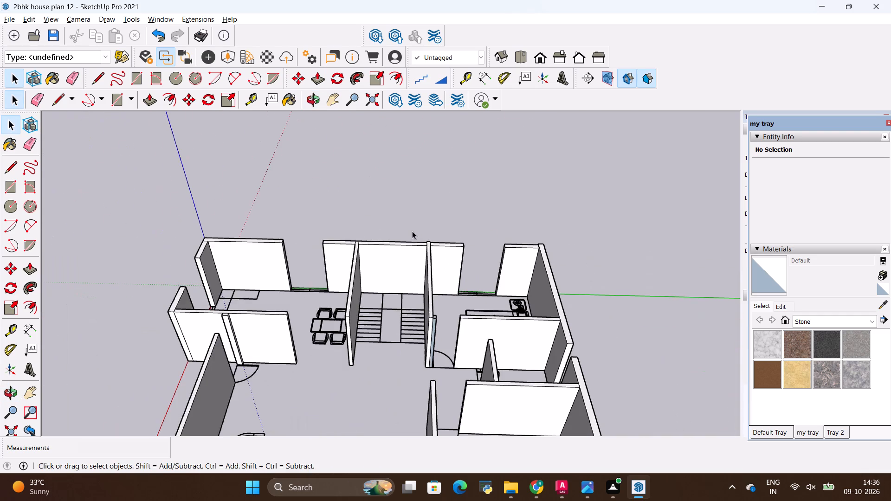
{"action": "middle_click_drag", "start_coordinate": [540, 208], "coordinate": [533, 228]}
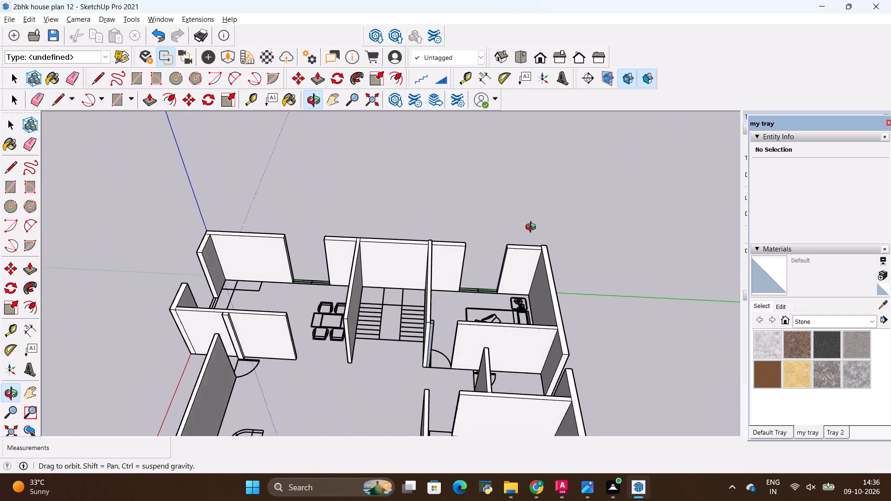
{"action": "middle_click_drag", "start_coordinate": [533, 228], "coordinate": [534, 227]}
{"action": "scroll", "coordinate": [362, 233], "scroll_direction": "up", "scroll_amount": 10}
{"action": "scroll", "coordinate": [425, 216], "scroll_direction": "up", "scroll_amount": 3}
{"action": "scroll", "coordinate": [423, 216], "scroll_direction": "down", "scroll_amount": 10}
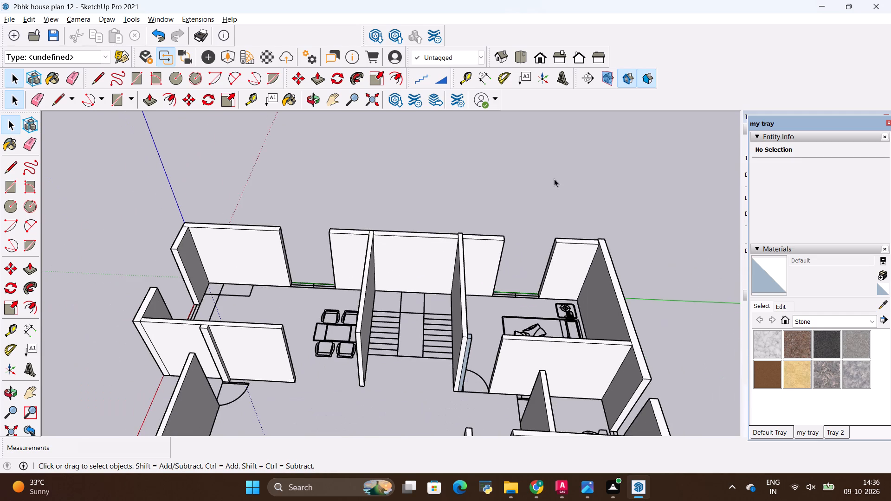
{"action": "middle_click_drag", "start_coordinate": [588, 173], "coordinate": [587, 204]}
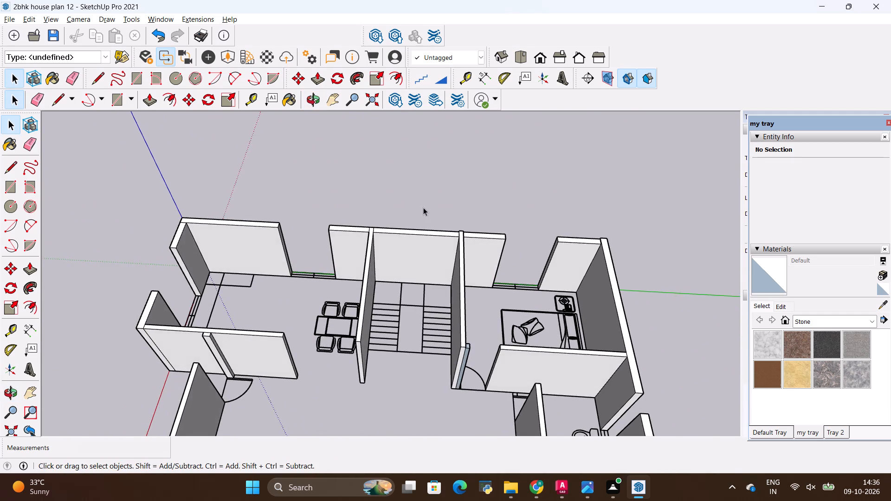
{"action": "scroll", "coordinate": [423, 207], "scroll_direction": "up", "scroll_amount": 2}
{"action": "scroll", "coordinate": [417, 207], "scroll_direction": "down", "scroll_amount": 4}
{"action": "middle_click_drag", "start_coordinate": [441, 243], "coordinate": [434, 197]}
{"action": "scroll", "coordinate": [410, 199], "scroll_direction": "up", "scroll_amount": 4}
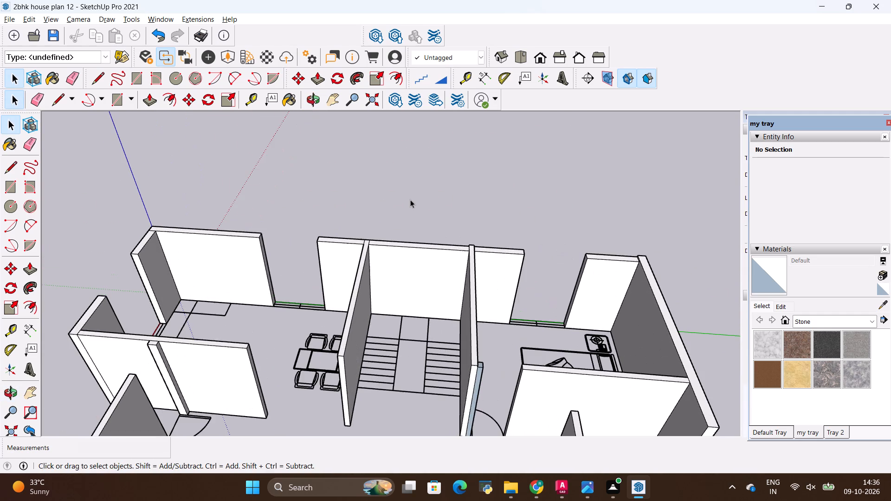
{"action": "scroll", "coordinate": [410, 199], "scroll_direction": "down", "scroll_amount": 4}
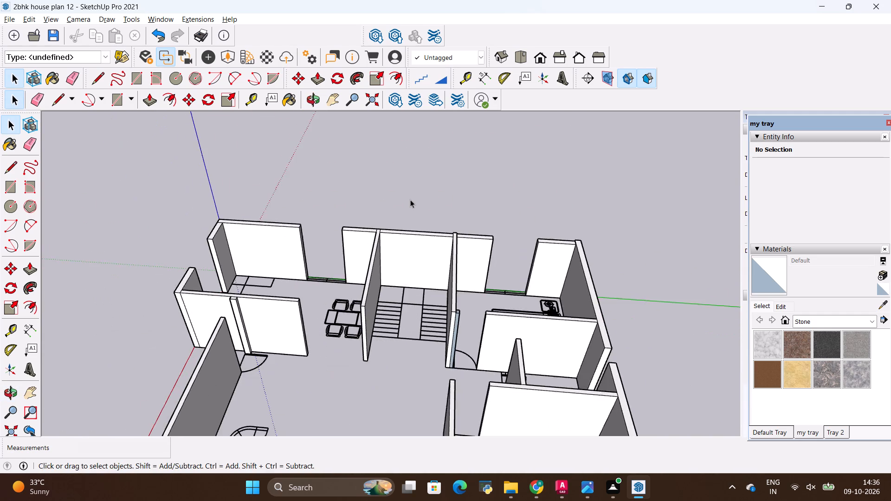
{"action": "scroll", "coordinate": [410, 199], "scroll_direction": "up", "scroll_amount": 7}
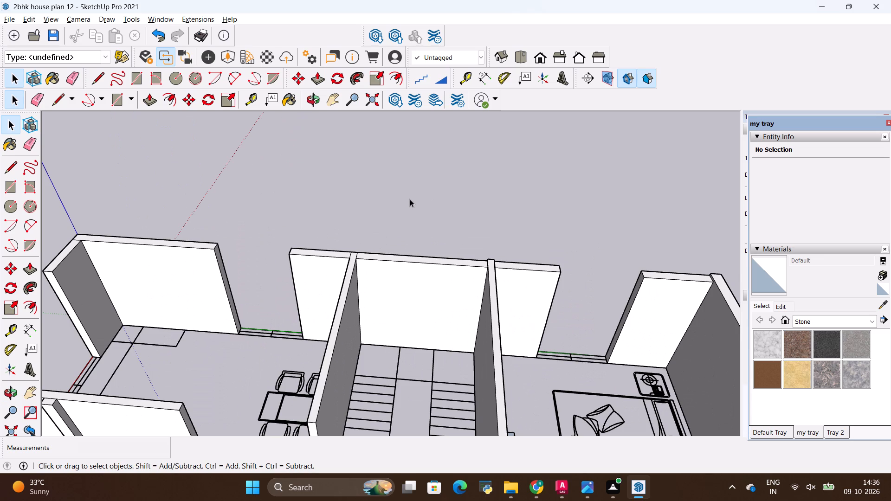
{"action": "key", "text": "space"}
{"action": "key", "text": "space"}
{"action": "left_click", "coordinate": [408, 232]}
{"action": "scroll", "coordinate": [409, 231], "scroll_direction": "down", "scroll_amount": 6}
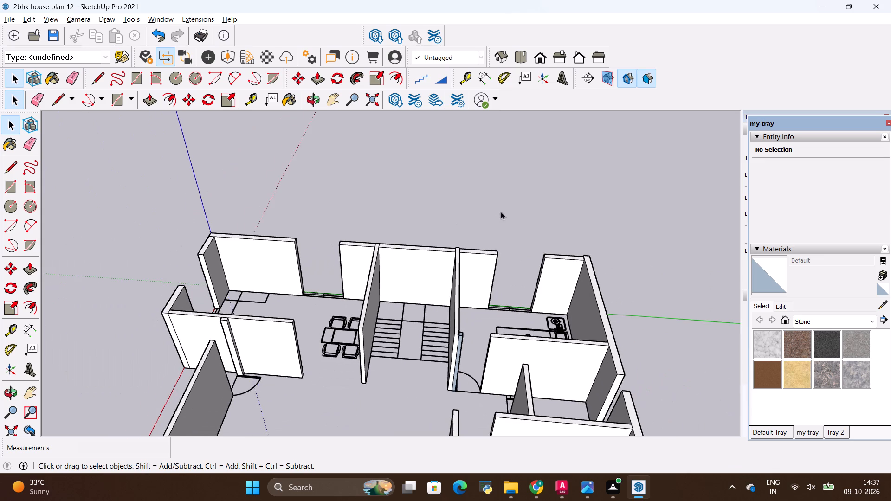
Reverse the blue hall-facing end face of the narrow wall piece beside the bedroom door at the staircase wall.
{"action": "middle_click_drag", "start_coordinate": [501, 212], "coordinate": [571, 209]}
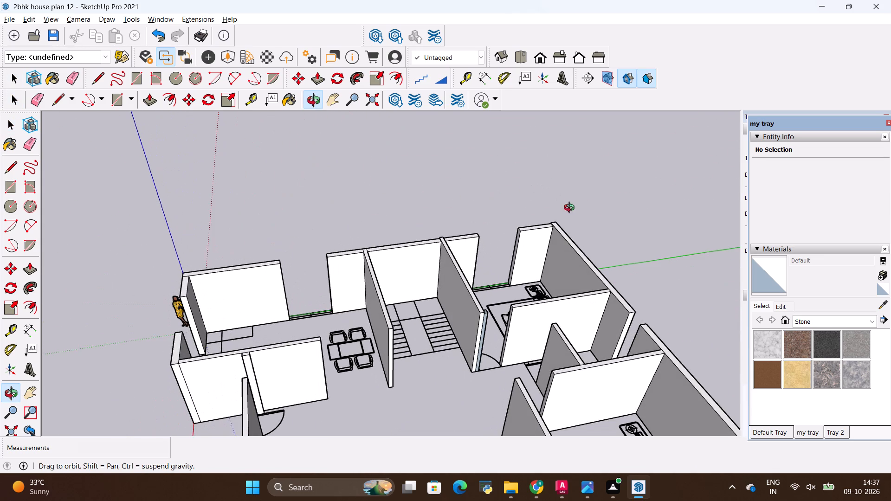
{"action": "middle_click_drag", "start_coordinate": [571, 209], "coordinate": [571, 209]}
{"action": "key", "text": "space"}
{"action": "scroll", "coordinate": [451, 214], "scroll_direction": "up", "scroll_amount": 5}
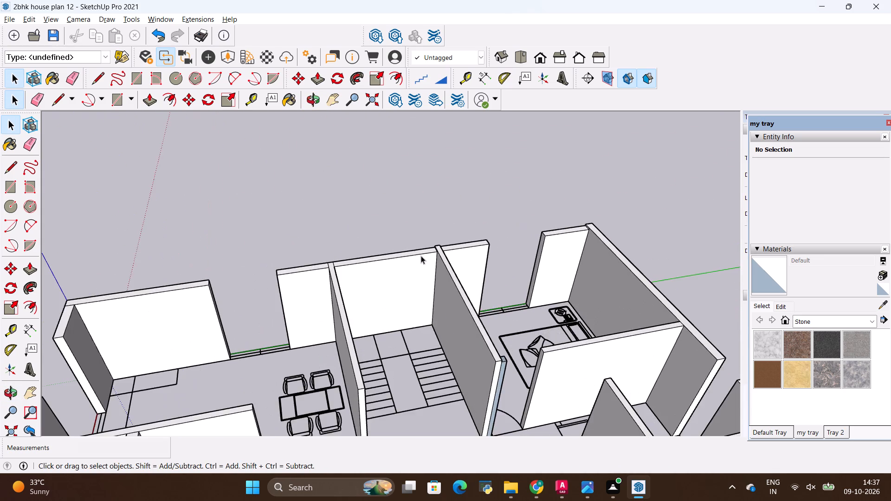
{"action": "scroll", "coordinate": [421, 256], "scroll_direction": "down", "scroll_amount": 6}
{"action": "scroll", "coordinate": [529, 422], "scroll_direction": "up", "scroll_amount": 19}
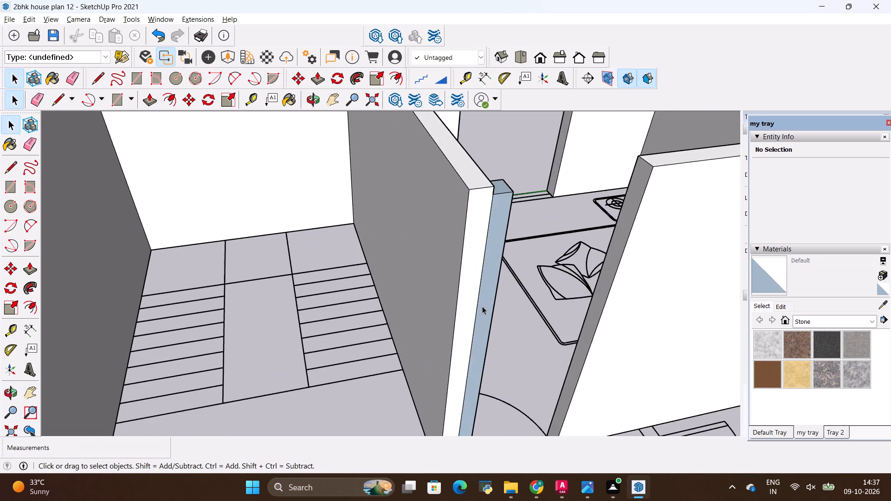
{"action": "scroll", "coordinate": [483, 307], "scroll_direction": "up", "scroll_amount": 1}
{"action": "middle_click_drag", "start_coordinate": [483, 307], "coordinate": [458, 315]}
{"action": "right_click", "coordinate": [483, 284]}
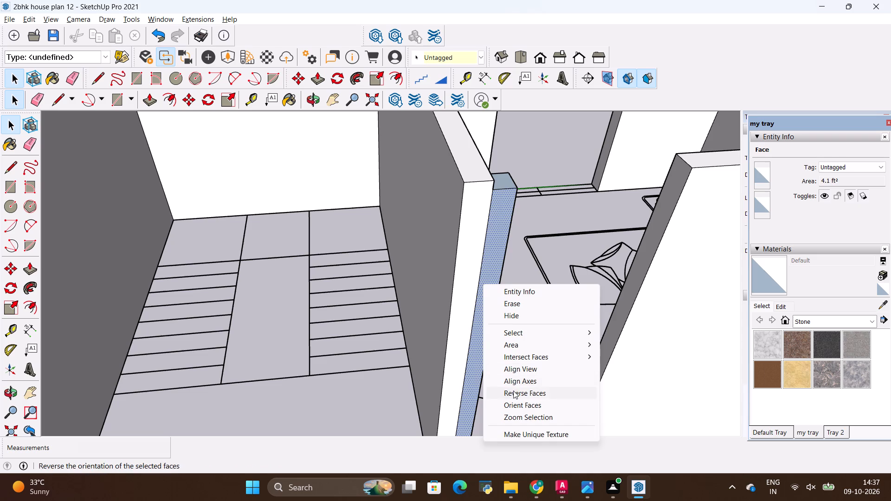
{"action": "left_click", "coordinate": [513, 391]}
{"action": "middle_click_drag", "start_coordinate": [612, 295], "coordinate": [298, 340]}
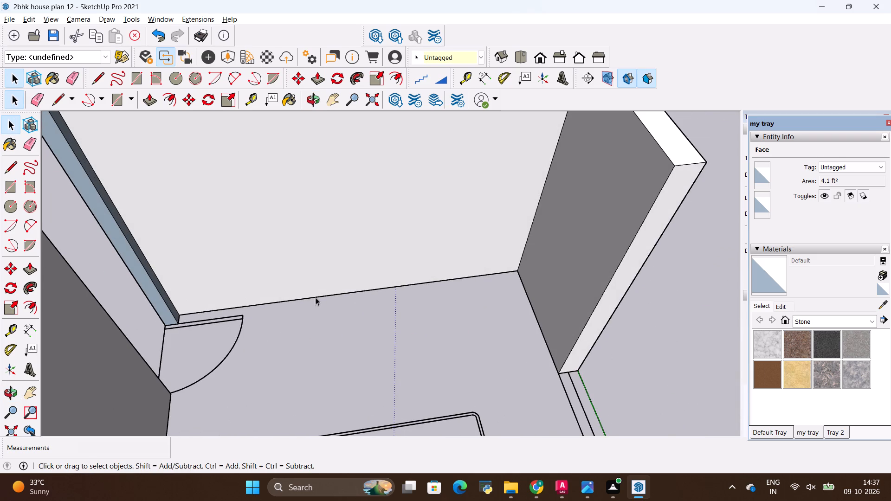
{"action": "scroll", "coordinate": [393, 302], "scroll_direction": "down", "scroll_amount": 11}
{"action": "middle_click_drag", "start_coordinate": [300, 307], "coordinate": [552, 305]}
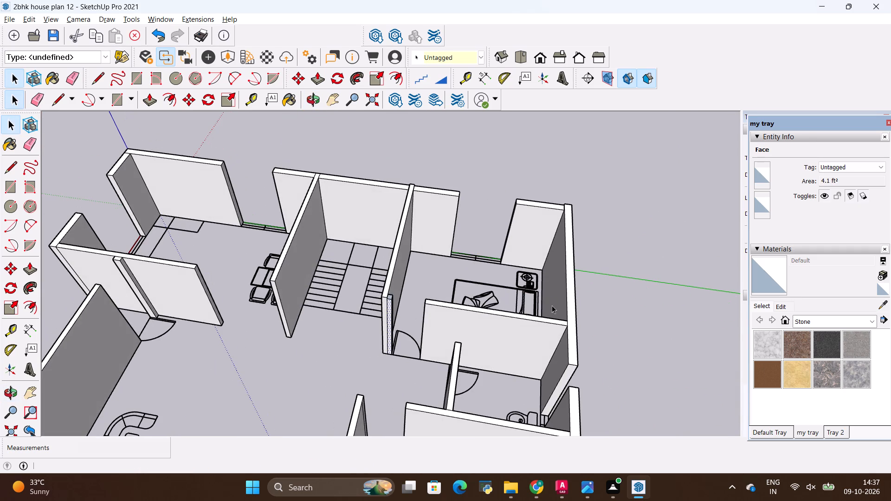
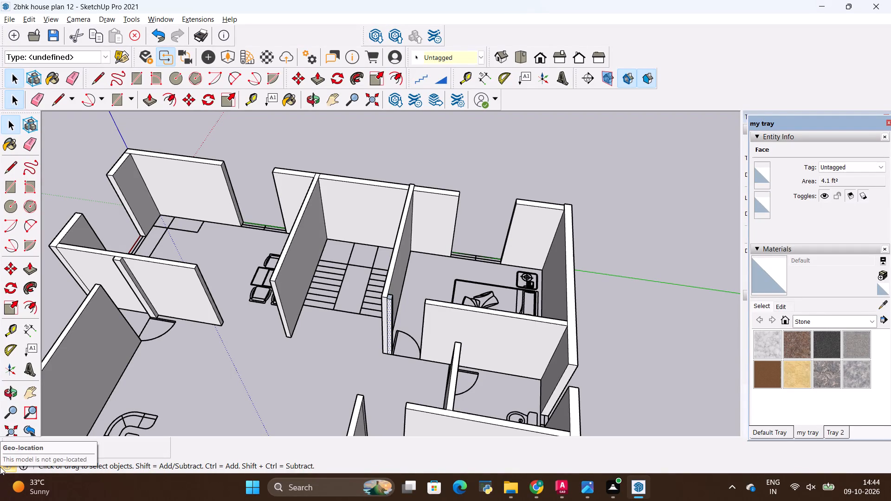
Examine the whole house model from a wider view and a lower angle to check the wall faces.
{"action": "scroll", "coordinate": [192, 137], "scroll_direction": "down", "scroll_amount": 3}
{"action": "scroll", "coordinate": [391, 194], "scroll_direction": "down", "scroll_amount": 5}
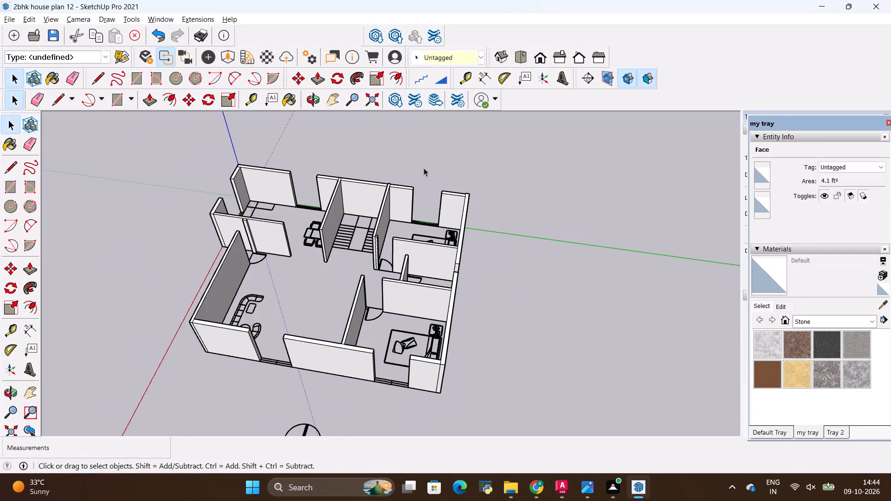
{"action": "scroll", "coordinate": [424, 167], "scroll_direction": "down", "scroll_amount": 5}
{"action": "middle_click_drag", "start_coordinate": [407, 248], "coordinate": [456, 154]}
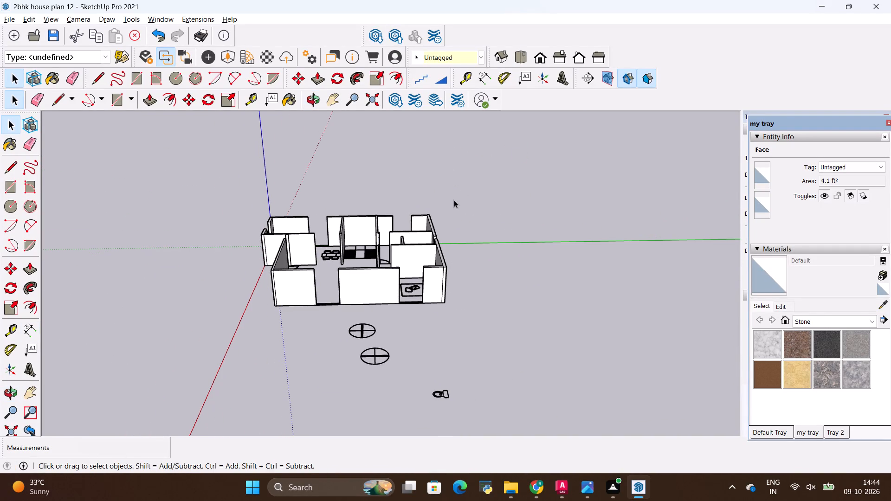
{"action": "key", "text": "space"}
{"action": "scroll", "coordinate": [421, 233], "scroll_direction": "up", "scroll_amount": 9}
{"action": "scroll", "coordinate": [405, 225], "scroll_direction": "down", "scroll_amount": 5}
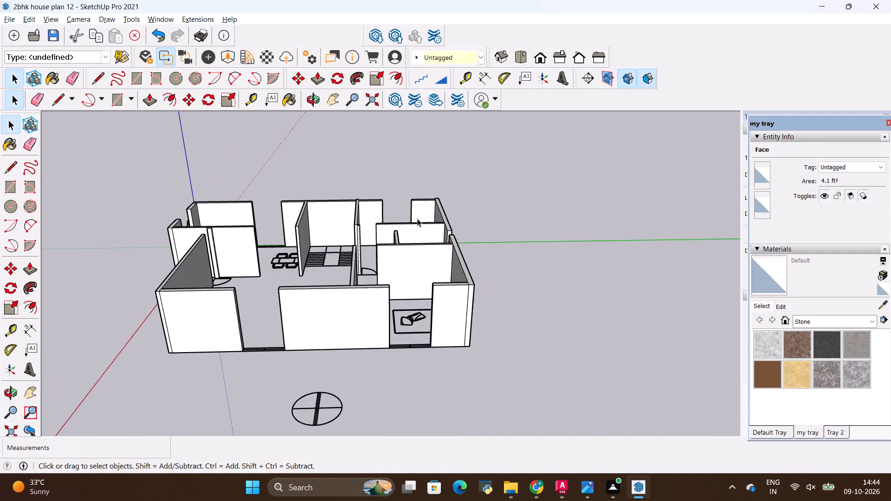
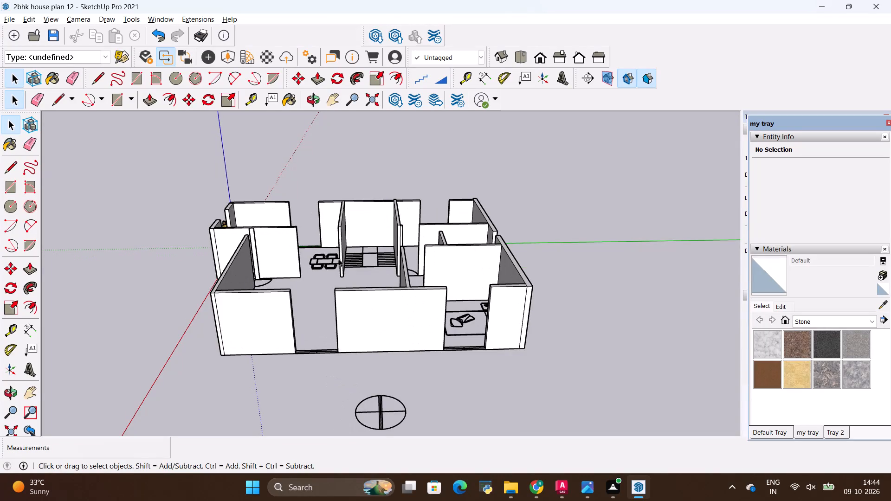
Reverse the two narrow blue back-facing strips on the long outer wall where the inner partition walls meet it.
{"action": "middle_click_drag", "start_coordinate": [439, 279], "coordinate": [204, 290]}
{"action": "middle_click_drag", "start_coordinate": [630, 360], "coordinate": [600, 357]}
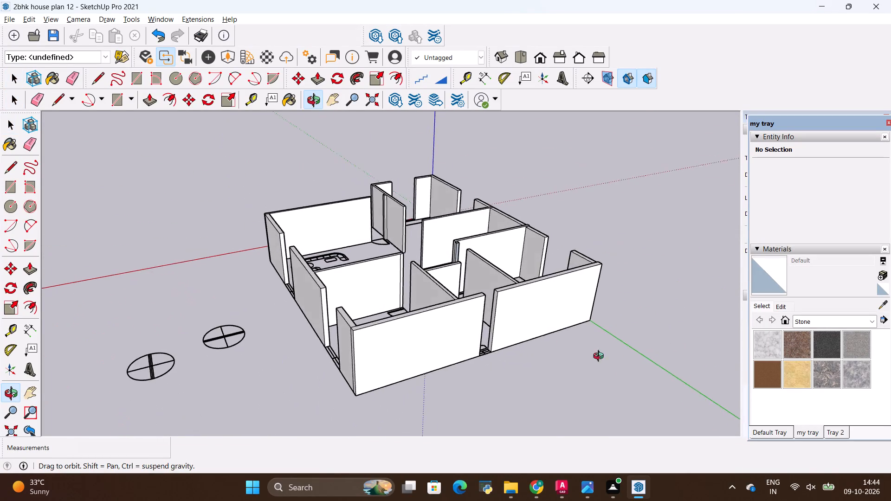
{"action": "middle_click_drag", "start_coordinate": [600, 357], "coordinate": [248, 293]}
{"action": "middle_click_drag", "start_coordinate": [402, 304], "coordinate": [372, 331]}
{"action": "scroll", "coordinate": [390, 329], "scroll_direction": "up", "scroll_amount": 3}
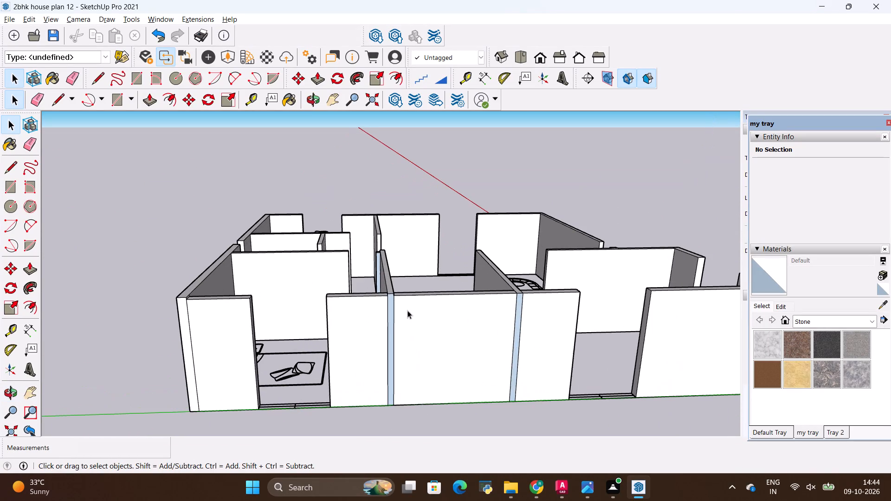
{"action": "scroll", "coordinate": [394, 329], "scroll_direction": "up", "scroll_amount": 5}
{"action": "right_click", "coordinate": [394, 325]}
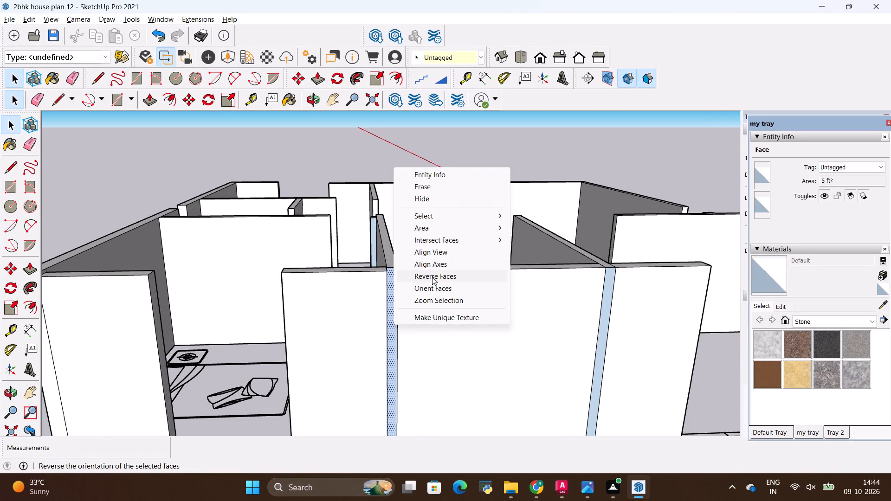
{"action": "left_click", "coordinate": [432, 279]}
{"action": "scroll", "coordinate": [566, 335], "scroll_direction": "up", "scroll_amount": 3}
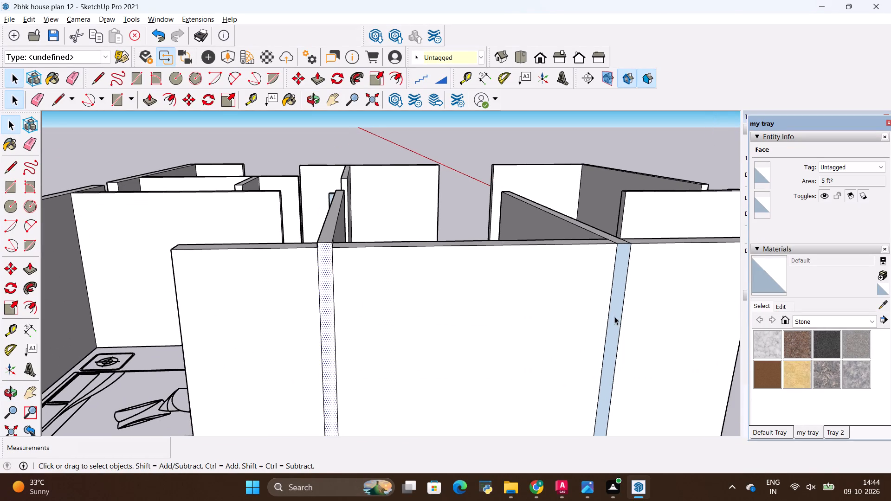
{"action": "right_click", "coordinate": [614, 316]}
{"action": "left_click", "coordinate": [637, 265]}
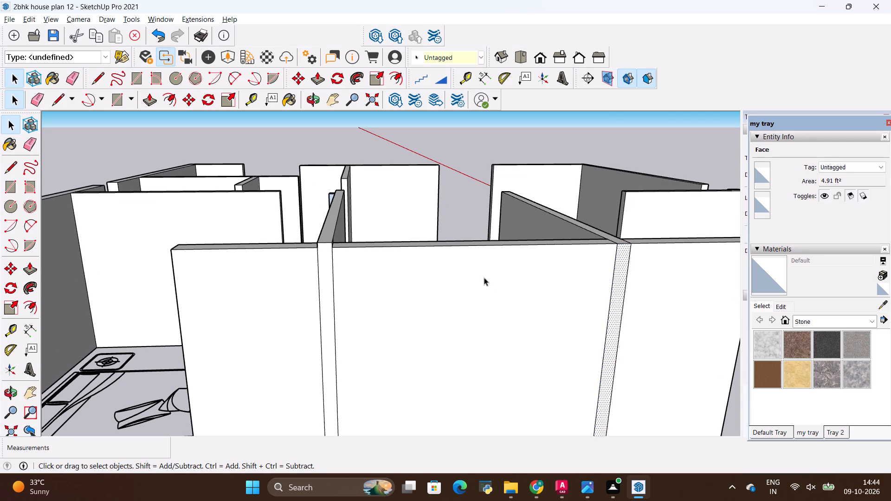
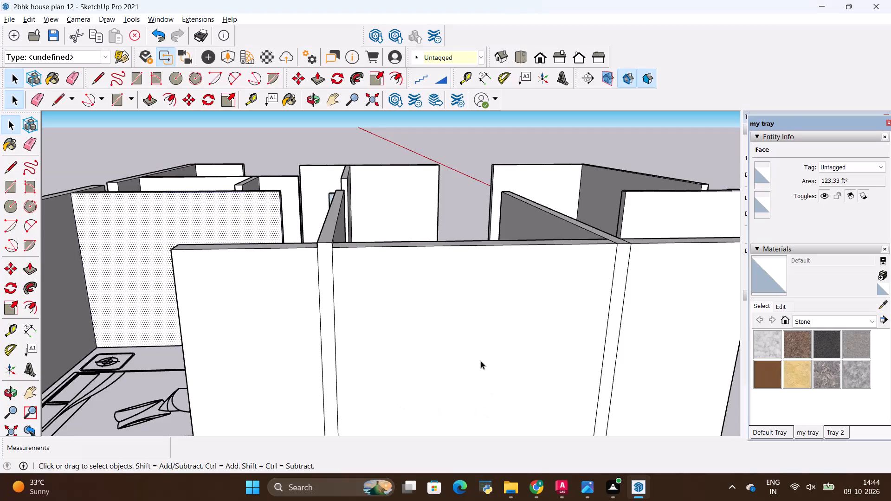
Check the reference floor plan image, and place a guide line 2' below the top edge of the long outer wall.
{"action": "scroll", "coordinate": [480, 355], "scroll_direction": "down", "scroll_amount": 4}
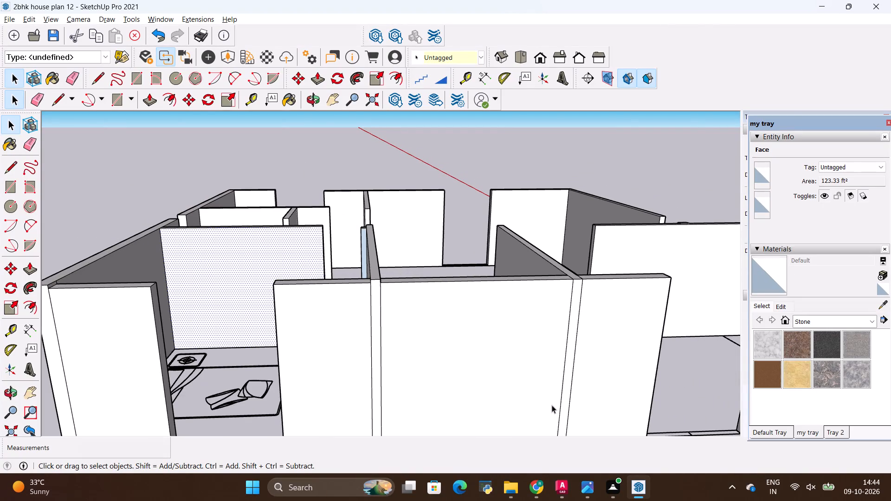
{"action": "left_click", "coordinate": [590, 485]}
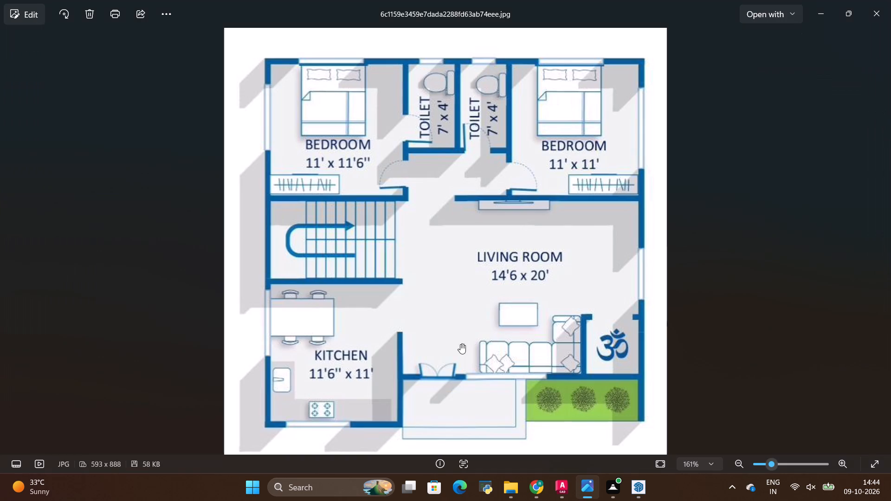
{"action": "key", "text": "alt+Tab"}
{"action": "key", "text": "alt+Tab"}
{"action": "key", "text": "alt+Tab"}
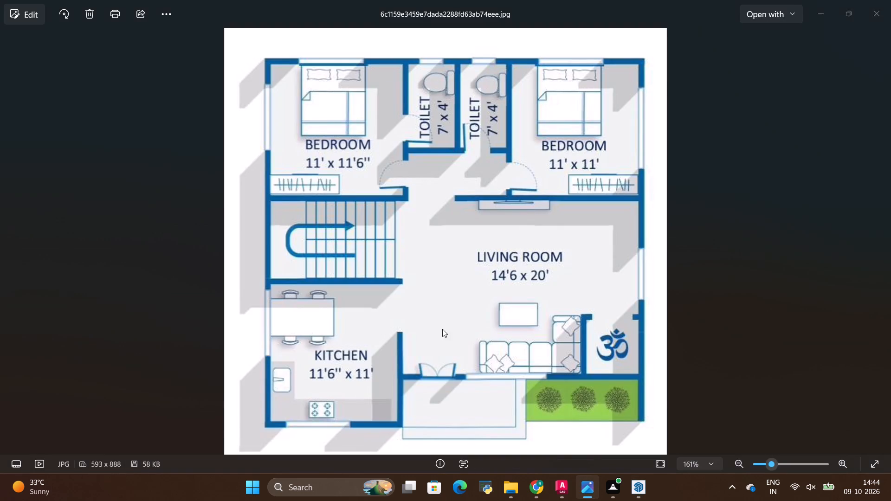
{"action": "scroll", "coordinate": [445, 306], "scroll_direction": "down", "scroll_amount": 8}
{"action": "middle_click_drag", "start_coordinate": [475, 313], "coordinate": [471, 342]}
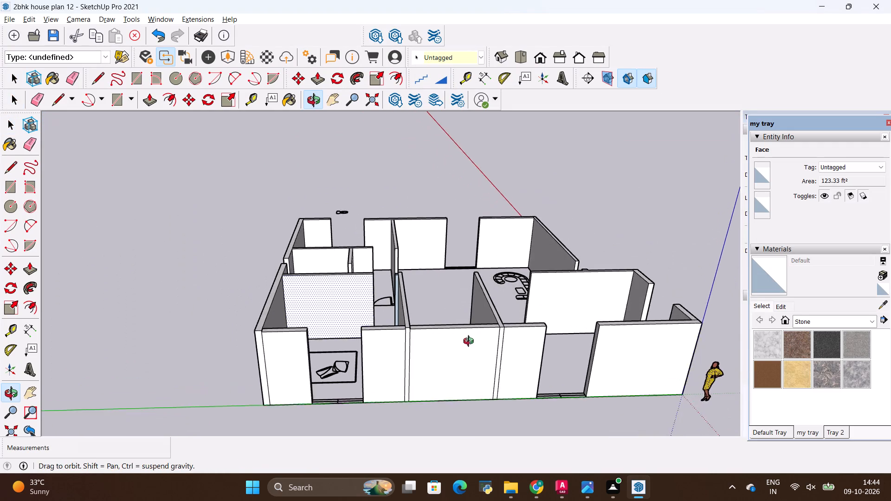
{"action": "middle_click_drag", "start_coordinate": [471, 342], "coordinate": [471, 343]}
{"action": "scroll", "coordinate": [460, 328], "scroll_direction": "up", "scroll_amount": 8}
{"action": "key", "text": "t"}
{"action": "scroll", "coordinate": [464, 342], "scroll_direction": "up", "scroll_amount": 1}
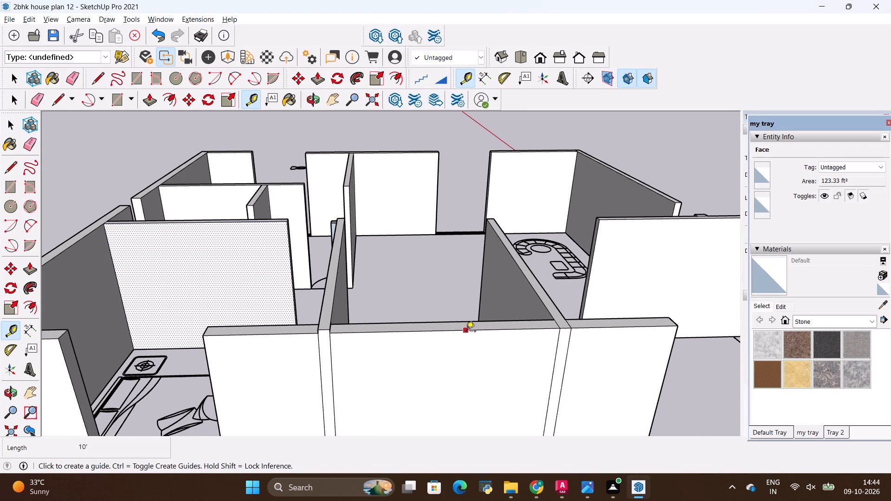
{"action": "left_click", "coordinate": [466, 332]}
{"action": "scroll", "coordinate": [463, 363], "scroll_direction": "down", "scroll_amount": 5}
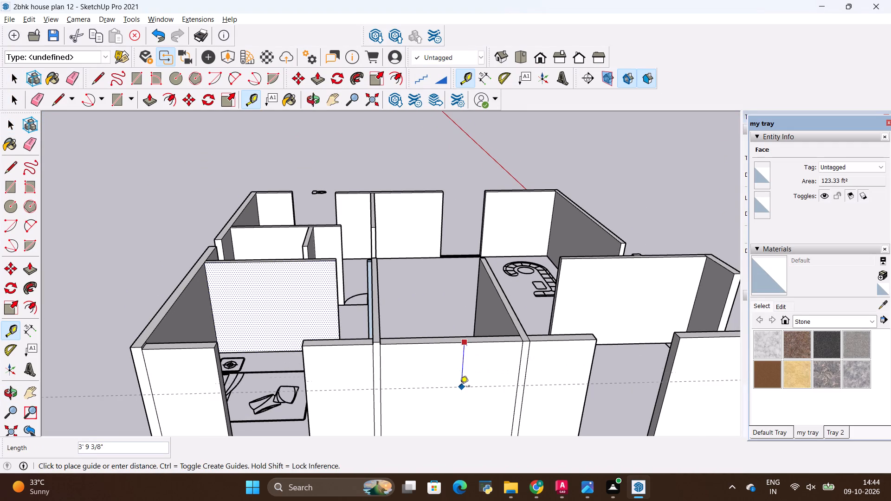
{"action": "key", "text": "BackSpace"}
{"action": "type", "text": "2'"}
{"action": "key", "text": "Return"}
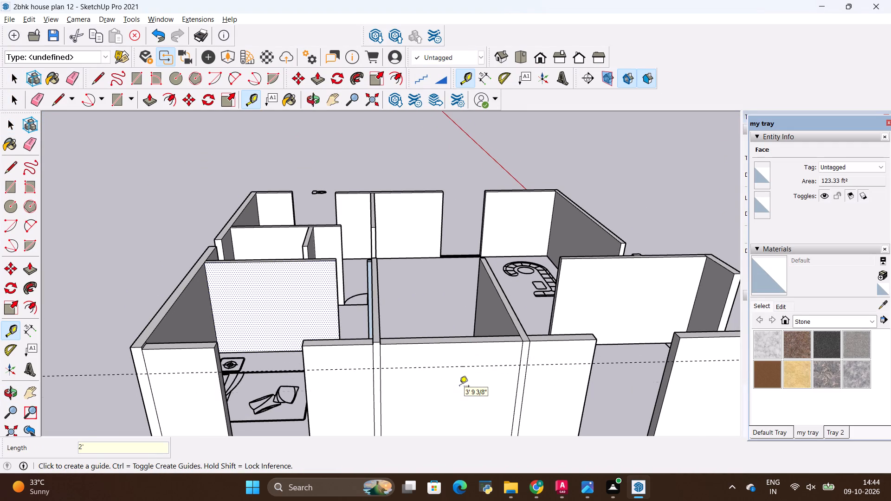
Place a second guide line on the long outer wall, 5' below the first guide.
{"action": "scroll", "coordinate": [457, 349], "scroll_direction": "down", "scroll_amount": 6}
{"action": "scroll", "coordinate": [449, 392], "scroll_direction": "up", "scroll_amount": 3}
{"action": "middle_click_drag", "start_coordinate": [448, 390], "coordinate": [443, 387]}
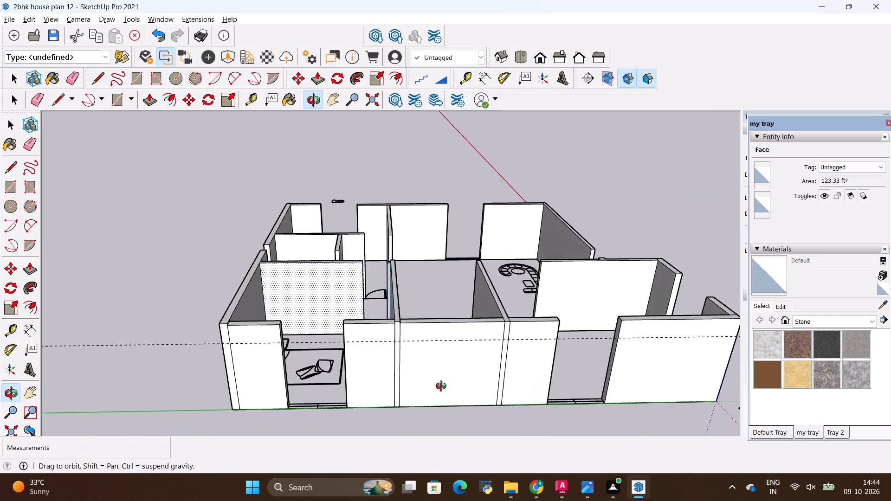
{"action": "middle_click_drag", "start_coordinate": [443, 387], "coordinate": [433, 333]}
{"action": "scroll", "coordinate": [450, 262], "scroll_direction": "up", "scroll_amount": 1}
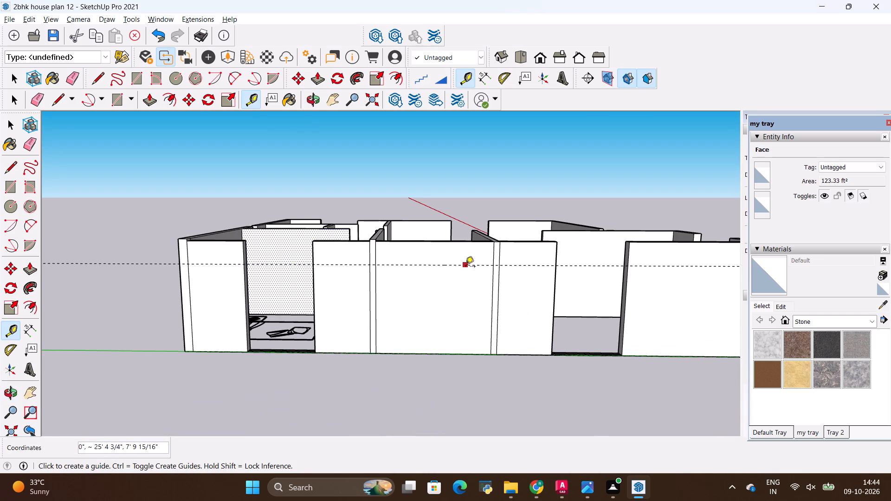
{"action": "left_click", "coordinate": [466, 266]}
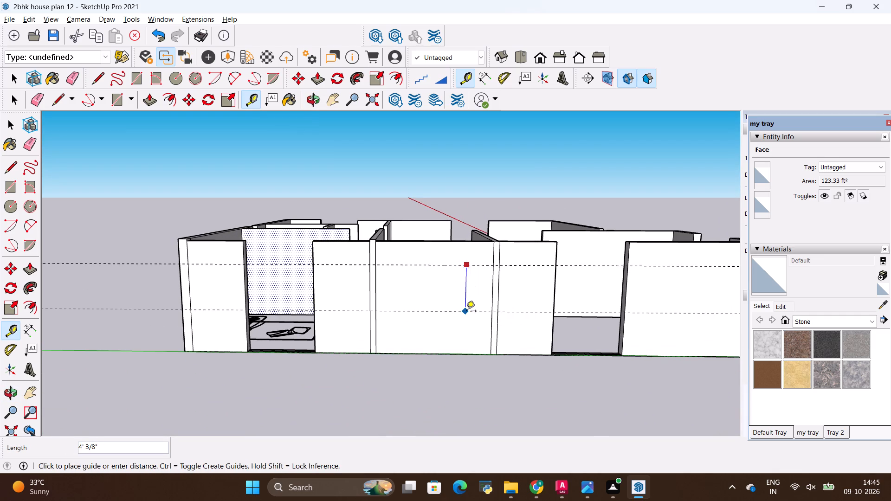
{"action": "key", "text": "BackSpace"}
{"action": "type", "text": "5'"}
{"action": "key", "text": "Return"}
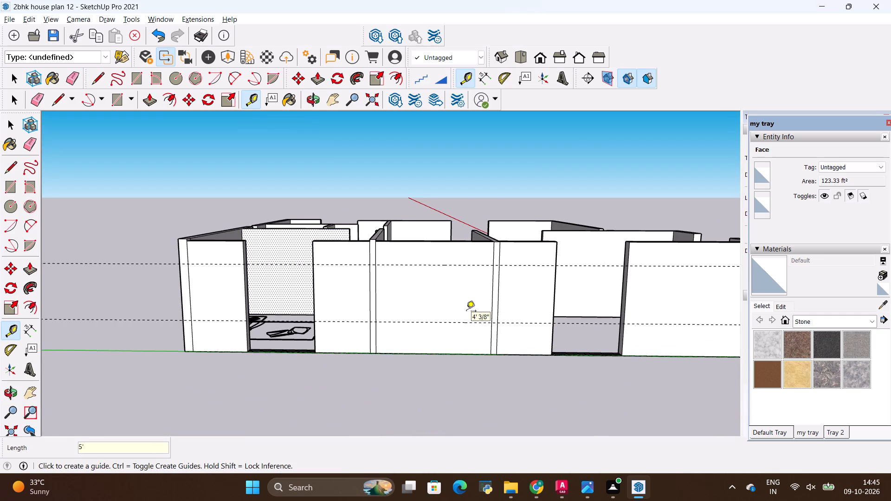
{"action": "key", "text": "Escape"}
Draw two 9" edges across the wall end face at the bedroom window opening, one at each guide height.
{"action": "key", "text": "l"}
{"action": "middle_click_drag", "start_coordinate": [458, 294], "coordinate": [387, 333]}
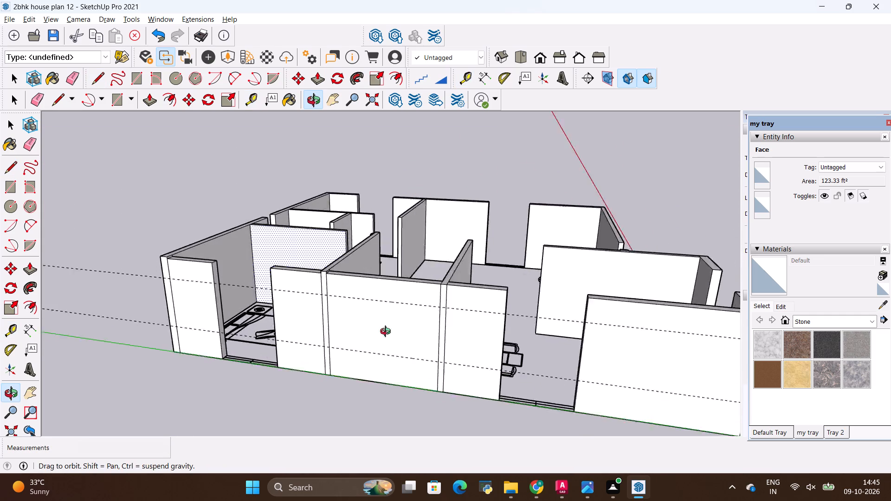
{"action": "middle_click_drag", "start_coordinate": [387, 333], "coordinate": [317, 334]}
{"action": "scroll", "coordinate": [96, 255], "scroll_direction": "up", "scroll_amount": 15}
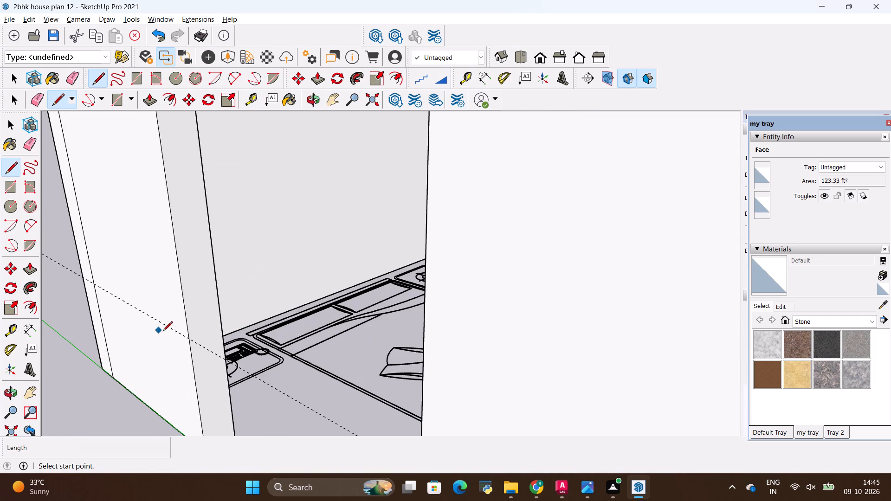
{"action": "left_click", "coordinate": [188, 337]}
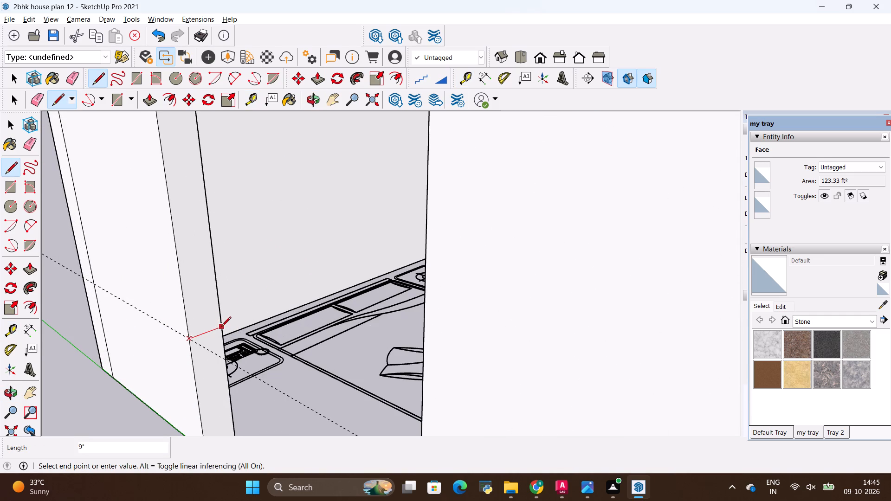
{"action": "left_click", "coordinate": [221, 327]}
{"action": "scroll", "coordinate": [243, 366], "scroll_direction": "down", "scroll_amount": 6}
{"action": "scroll", "coordinate": [226, 199], "scroll_direction": "up", "scroll_amount": 6}
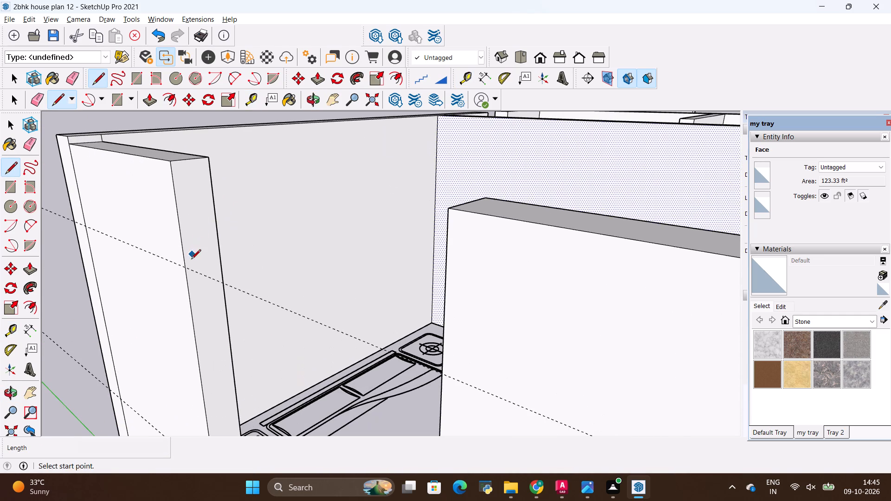
{"action": "left_click", "coordinate": [185, 269]}
{"action": "left_click", "coordinate": [222, 259]}
Draw two 9" edges across the wall end face at the kitchen window opening of the long wall, at both guide heights.
{"action": "scroll", "coordinate": [200, 242], "scroll_direction": "down", "scroll_amount": 4}
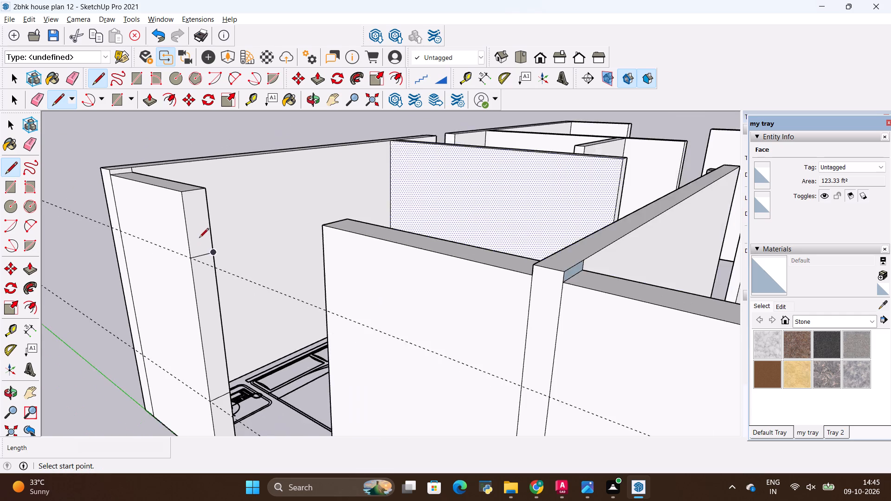
{"action": "scroll", "coordinate": [199, 238], "scroll_direction": "down", "scroll_amount": 13}
{"action": "scroll", "coordinate": [292, 265], "scroll_direction": "down", "scroll_amount": 5}
{"action": "middle_click_drag", "start_coordinate": [372, 307], "coordinate": [304, 294]}
{"action": "scroll", "coordinate": [301, 315], "scroll_direction": "up", "scroll_amount": 12}
{"action": "left_click", "coordinate": [306, 331]}
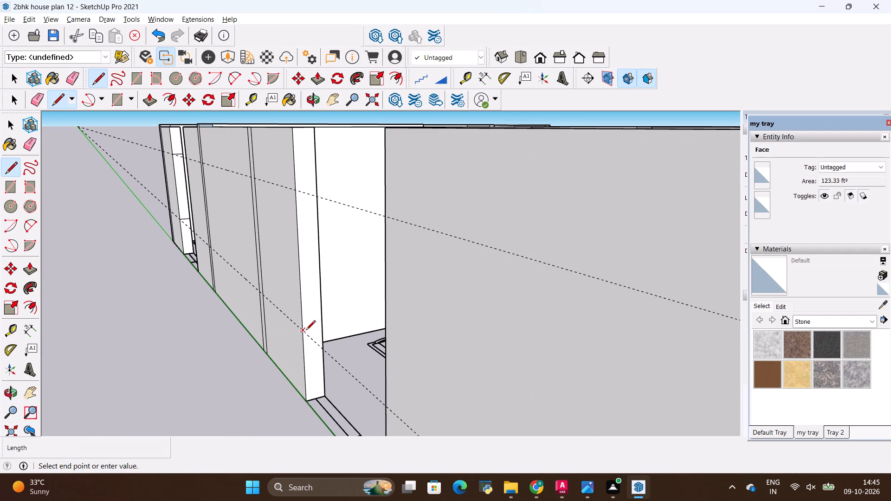
{"action": "left_click", "coordinate": [322, 328]}
{"action": "scroll", "coordinate": [323, 350], "scroll_direction": "down", "scroll_amount": 2}
{"action": "scroll", "coordinate": [323, 350], "scroll_direction": "up", "scroll_amount": 1}
{"action": "scroll", "coordinate": [323, 350], "scroll_direction": "down", "scroll_amount": 3}
{"action": "scroll", "coordinate": [325, 231], "scroll_direction": "up", "scroll_amount": 8}
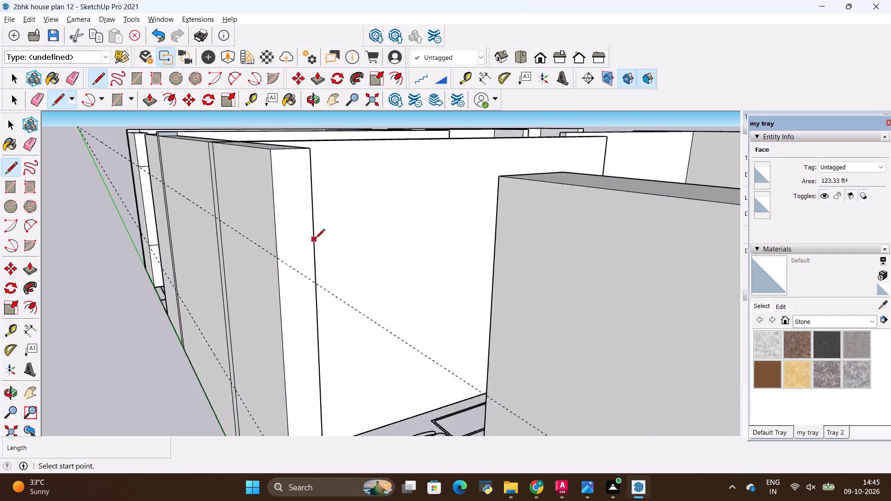
{"action": "scroll", "coordinate": [315, 239], "scroll_direction": "up", "scroll_amount": 1}
{"action": "left_click", "coordinate": [269, 259]}
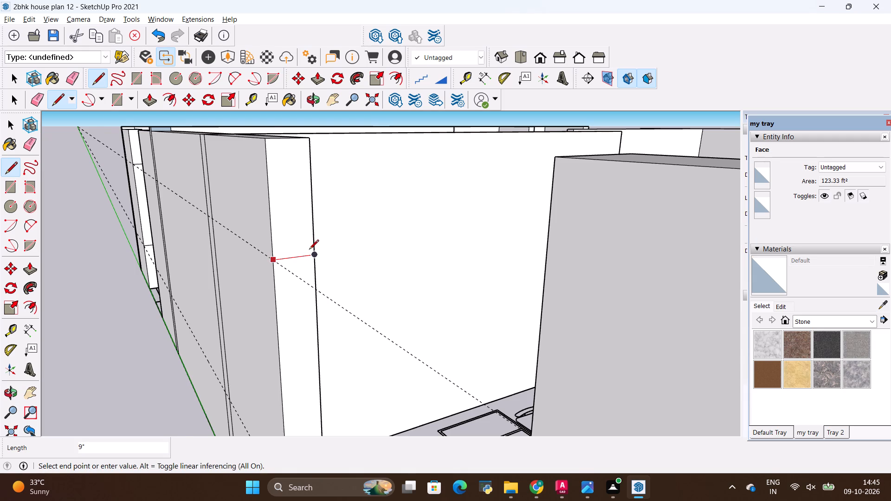
{"action": "left_click", "coordinate": [309, 250]}
Place a guide line 2' below the top edge of the kitchen's front outer wall along the red axis.
{"action": "scroll", "coordinate": [279, 262], "scroll_direction": "down", "scroll_amount": 11}
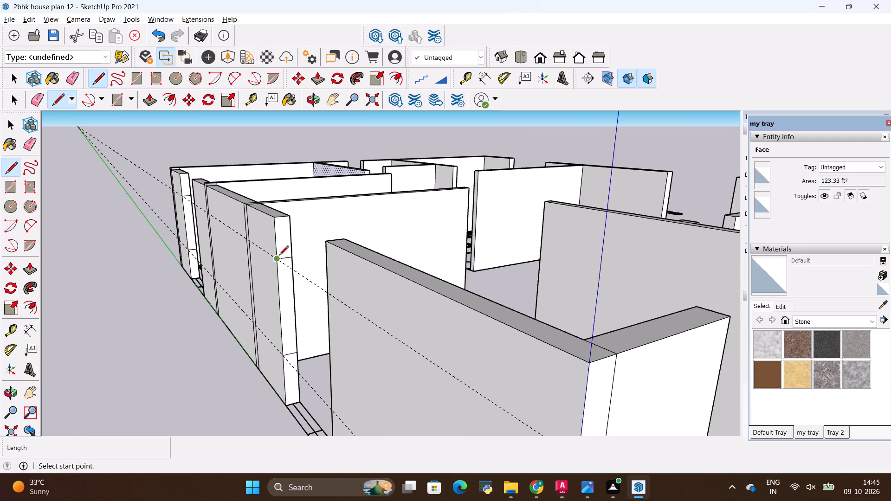
{"action": "scroll", "coordinate": [279, 256], "scroll_direction": "down", "scroll_amount": 8}
{"action": "middle_click_drag", "start_coordinate": [467, 281], "coordinate": [231, 297]}
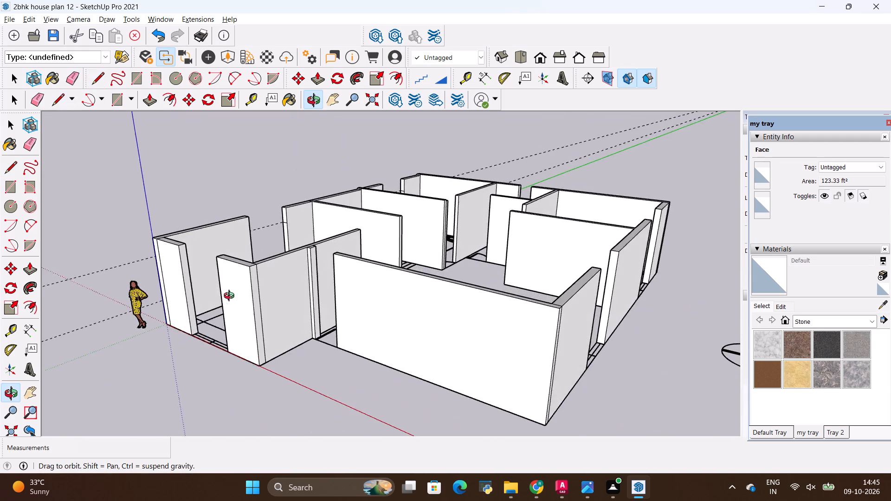
{"action": "middle_click_drag", "start_coordinate": [231, 297], "coordinate": [323, 297]}
{"action": "key", "text": "t"}
{"action": "scroll", "coordinate": [328, 292], "scroll_direction": "up", "scroll_amount": 3}
{"action": "left_click", "coordinate": [341, 273]}
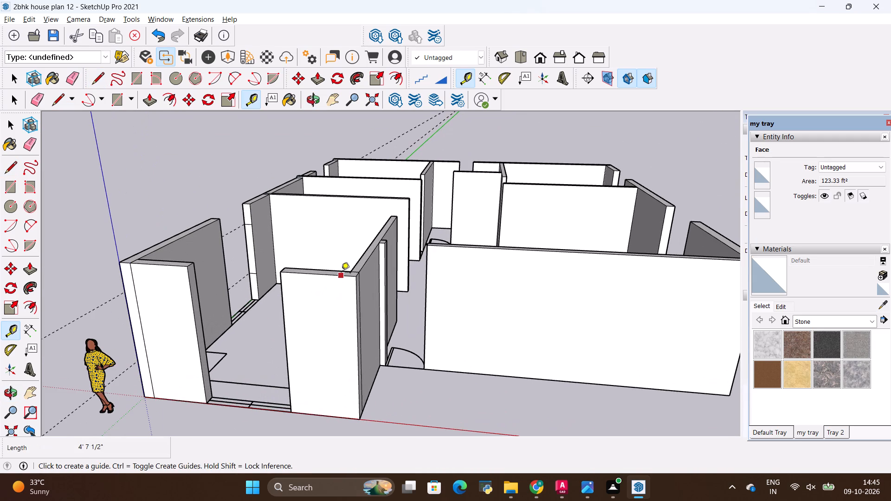
{"action": "key", "text": "BackSpace"}
{"action": "type", "text": "2'"}
{"action": "key", "text": "Return"}
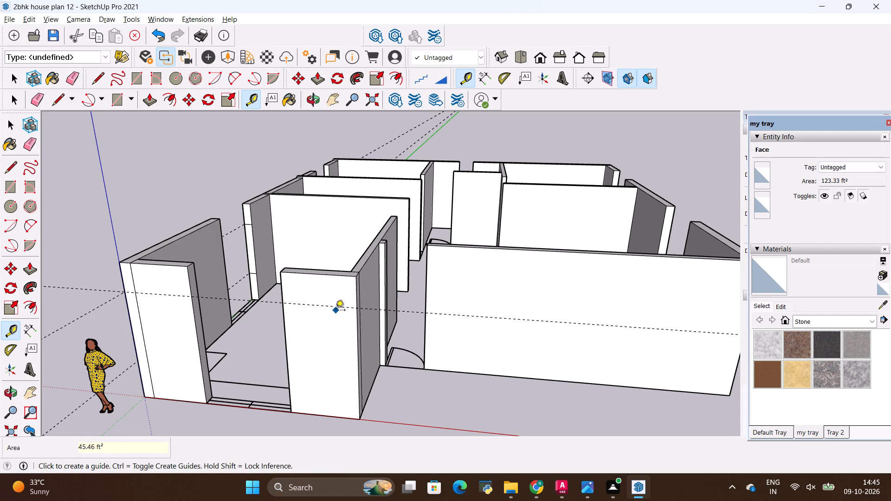
Place a second guide line on the kitchen's front wall, 5' below the first guide.
{"action": "left_click", "coordinate": [336, 308]}
{"action": "key", "text": "BackSpace"}
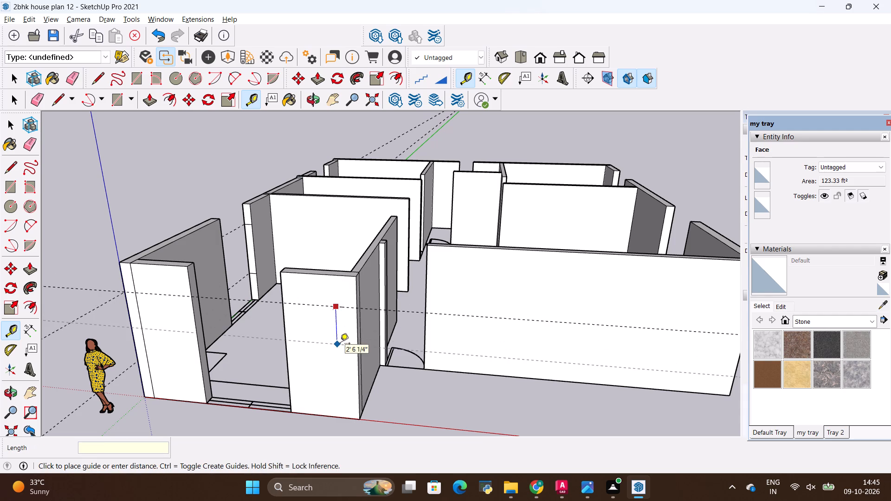
{"action": "type", "text": "5'"}
{"action": "key", "text": "Return"}
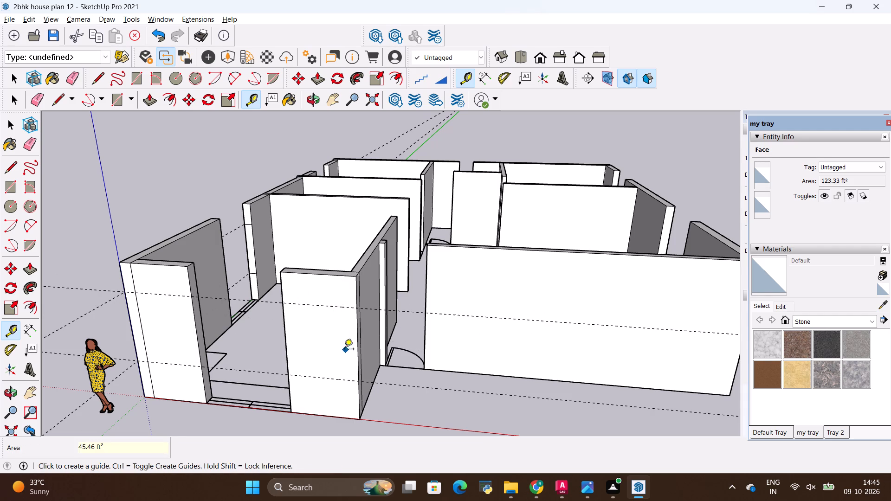
Draw two 9" edges across the wall end face at the kitchen's front window opening, one at each guide height.
{"action": "key", "text": "l"}
{"action": "middle_click_drag", "start_coordinate": [352, 351], "coordinate": [280, 379]}
{"action": "scroll", "coordinate": [150, 343], "scroll_direction": "up", "scroll_amount": 8}
{"action": "scroll", "coordinate": [187, 340], "scroll_direction": "up", "scroll_amount": 5}
{"action": "left_click", "coordinate": [147, 354]}
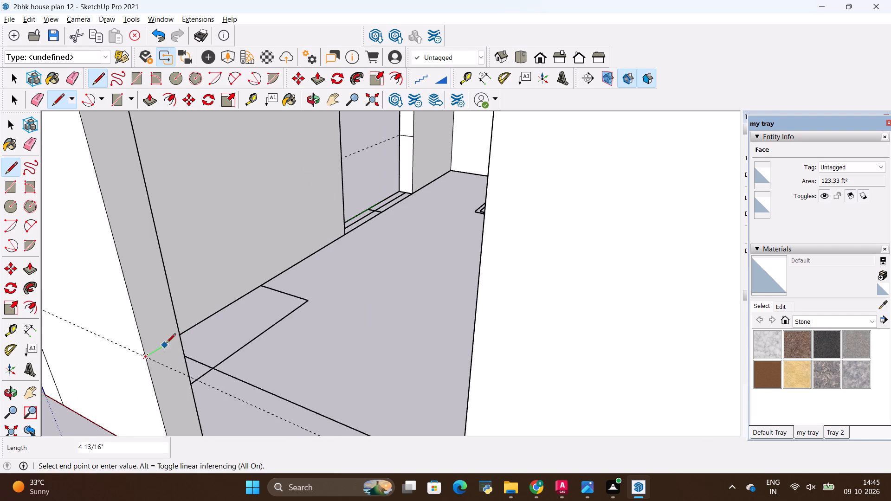
{"action": "left_click", "coordinate": [179, 335]}
{"action": "scroll", "coordinate": [368, 356], "scroll_direction": "down", "scroll_amount": 5}
{"action": "scroll", "coordinate": [278, 219], "scroll_direction": "up", "scroll_amount": 4}
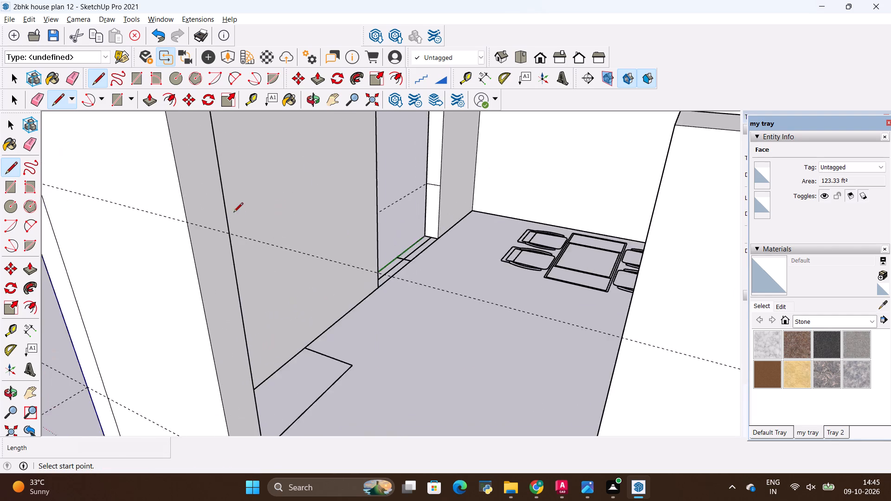
{"action": "scroll", "coordinate": [233, 213], "scroll_direction": "up", "scroll_amount": 3}
{"action": "left_click", "coordinate": [162, 227]}
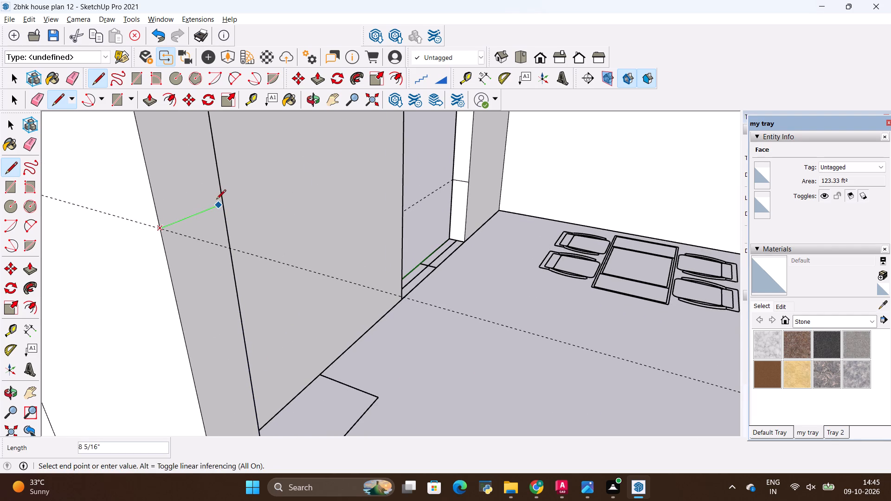
{"action": "left_click", "coordinate": [224, 199]}
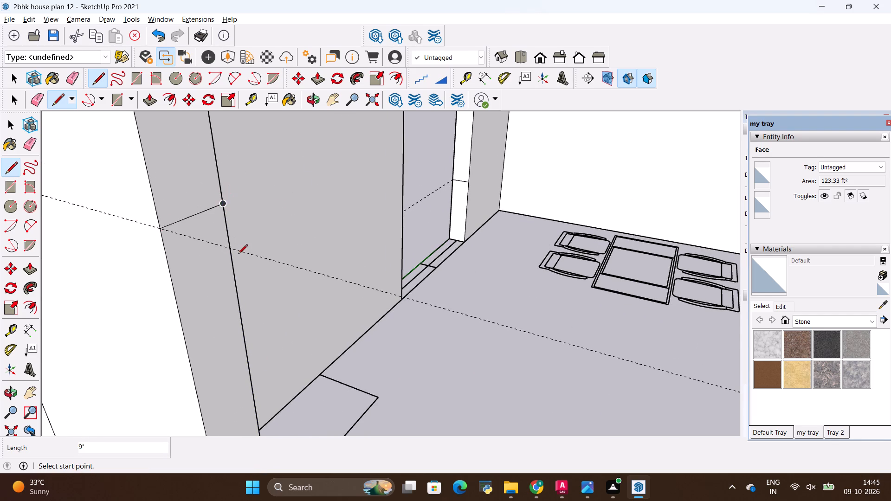
Place a guide line 3' below the top edge of the narrow wall stub projecting from the kitchen partition at the entrance opening.
{"action": "scroll", "coordinate": [238, 255], "scroll_direction": "down", "scroll_amount": 12}
{"action": "middle_click_drag", "start_coordinate": [297, 313], "coordinate": [368, 330]}
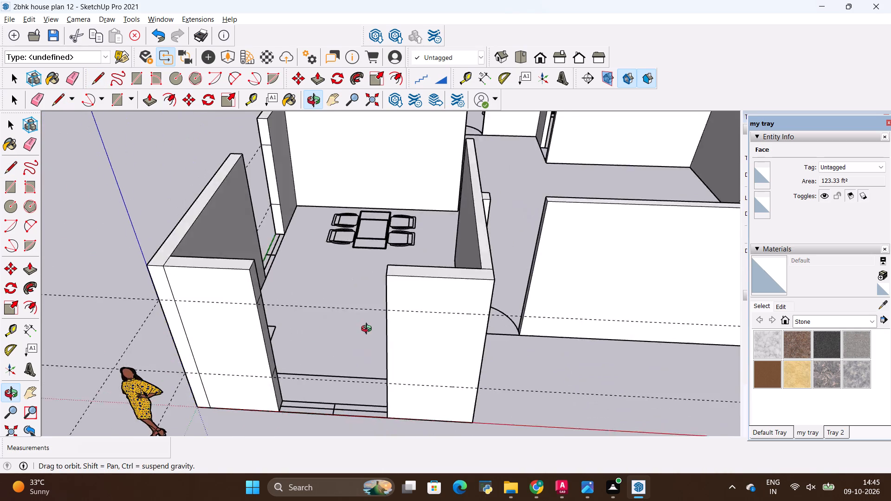
{"action": "middle_click_drag", "start_coordinate": [368, 330], "coordinate": [279, 308]}
{"action": "scroll", "coordinate": [290, 289], "scroll_direction": "down", "scroll_amount": 6}
{"action": "scroll", "coordinate": [409, 257], "scroll_direction": "up", "scroll_amount": 8}
{"action": "middle_click_drag", "start_coordinate": [404, 256], "coordinate": [374, 267]}
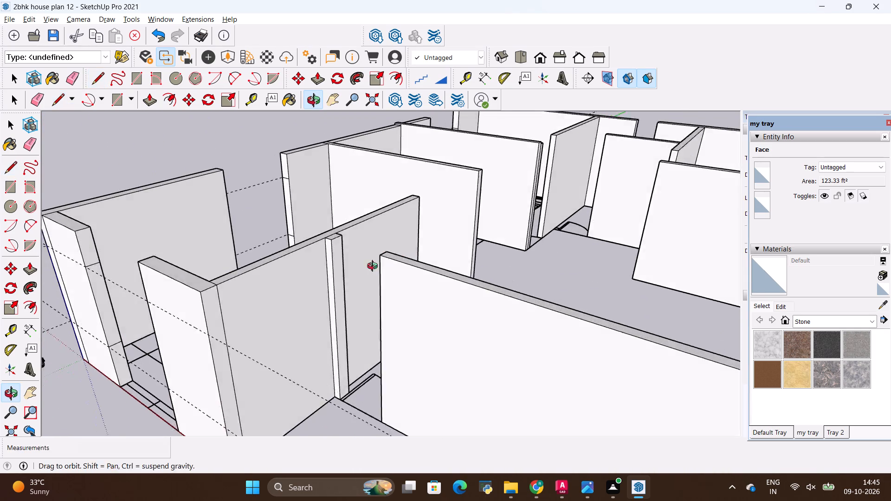
{"action": "middle_click_drag", "start_coordinate": [374, 267], "coordinate": [370, 270]}
{"action": "scroll", "coordinate": [330, 247], "scroll_direction": "up", "scroll_amount": 6}
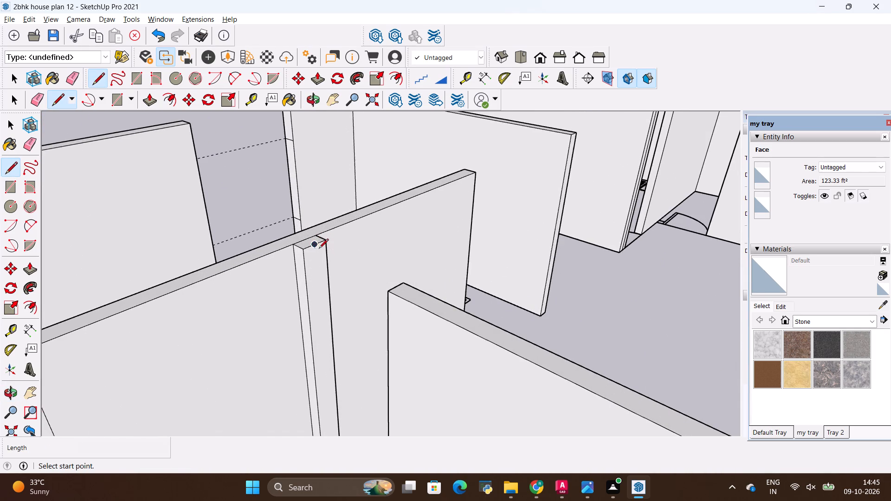
{"action": "key", "text": "t"}
{"action": "scroll", "coordinate": [318, 244], "scroll_direction": "up", "scroll_amount": 8}
{"action": "left_click", "coordinate": [323, 241]}
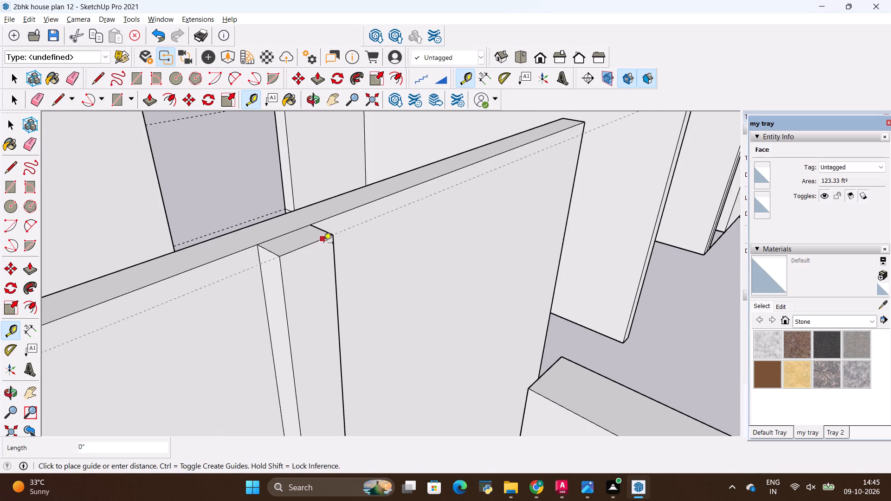
{"action": "key", "text": "BackSpace"}
{"action": "type", "text": "3'"}
{"action": "key", "text": "Return"}
Draw a 9" edge across the face of the narrow wall stub at the kitchen entrance opening, along the guide line.
{"action": "key", "text": "l"}
{"action": "scroll", "coordinate": [288, 235], "scroll_direction": "down", "scroll_amount": 4}
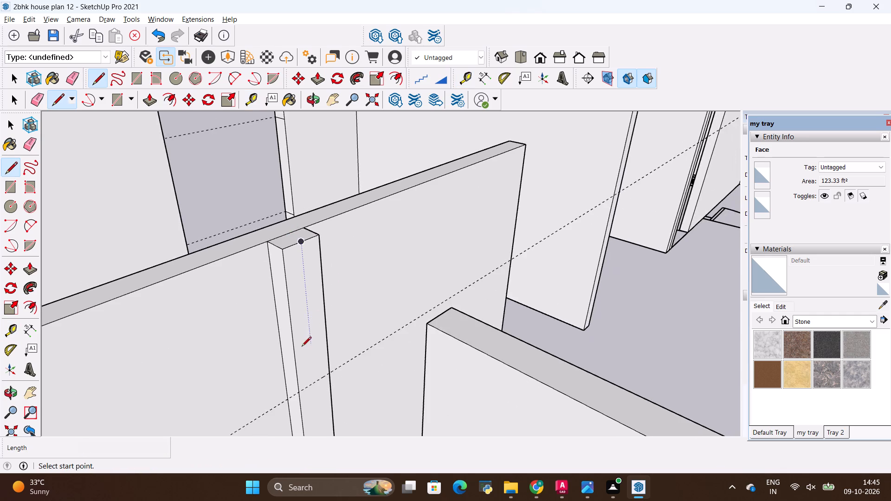
{"action": "scroll", "coordinate": [301, 347], "scroll_direction": "up", "scroll_amount": 2}
{"action": "left_click", "coordinate": [297, 400]}
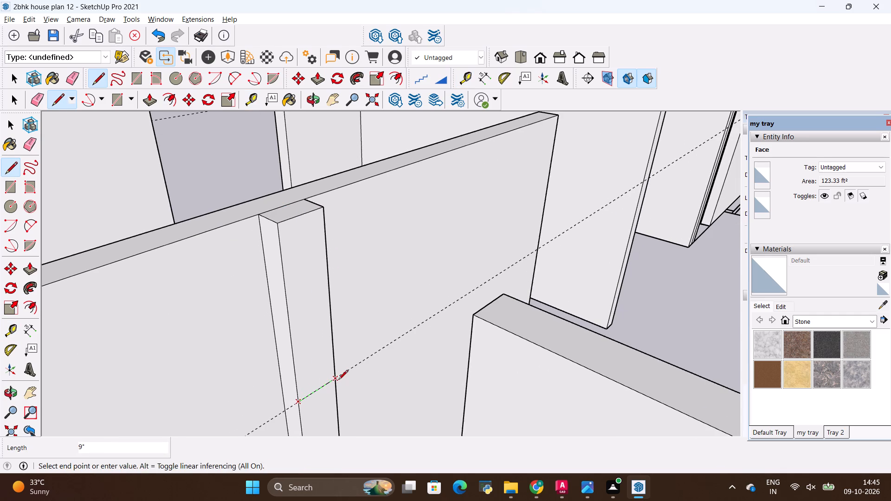
{"action": "left_click", "coordinate": [338, 380]}
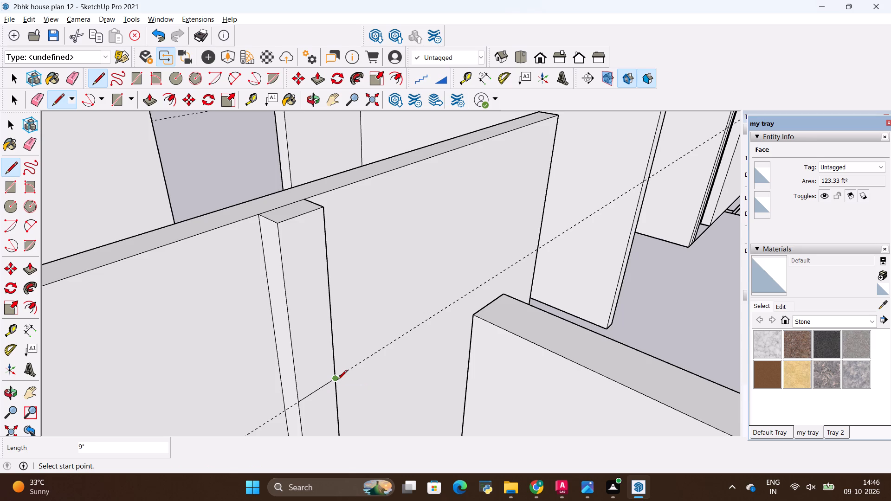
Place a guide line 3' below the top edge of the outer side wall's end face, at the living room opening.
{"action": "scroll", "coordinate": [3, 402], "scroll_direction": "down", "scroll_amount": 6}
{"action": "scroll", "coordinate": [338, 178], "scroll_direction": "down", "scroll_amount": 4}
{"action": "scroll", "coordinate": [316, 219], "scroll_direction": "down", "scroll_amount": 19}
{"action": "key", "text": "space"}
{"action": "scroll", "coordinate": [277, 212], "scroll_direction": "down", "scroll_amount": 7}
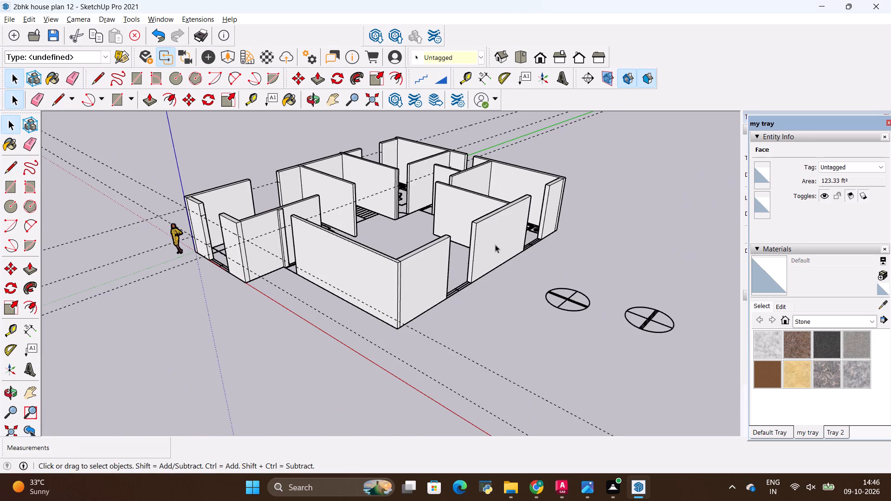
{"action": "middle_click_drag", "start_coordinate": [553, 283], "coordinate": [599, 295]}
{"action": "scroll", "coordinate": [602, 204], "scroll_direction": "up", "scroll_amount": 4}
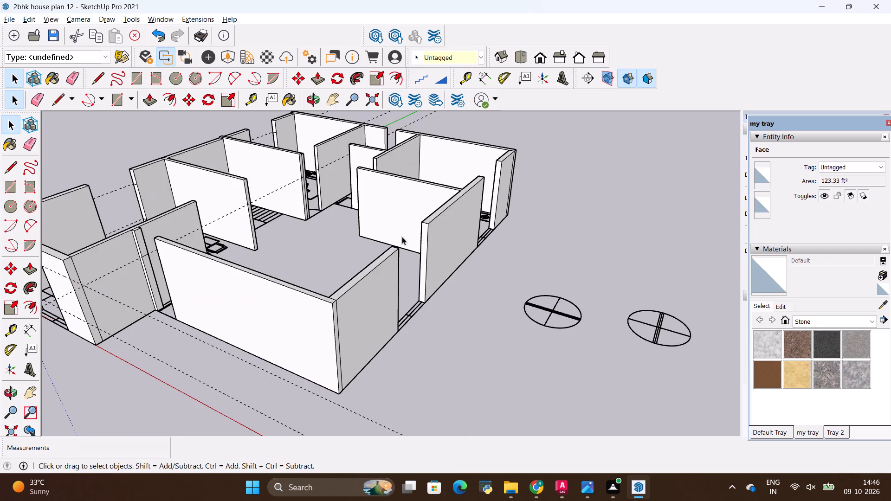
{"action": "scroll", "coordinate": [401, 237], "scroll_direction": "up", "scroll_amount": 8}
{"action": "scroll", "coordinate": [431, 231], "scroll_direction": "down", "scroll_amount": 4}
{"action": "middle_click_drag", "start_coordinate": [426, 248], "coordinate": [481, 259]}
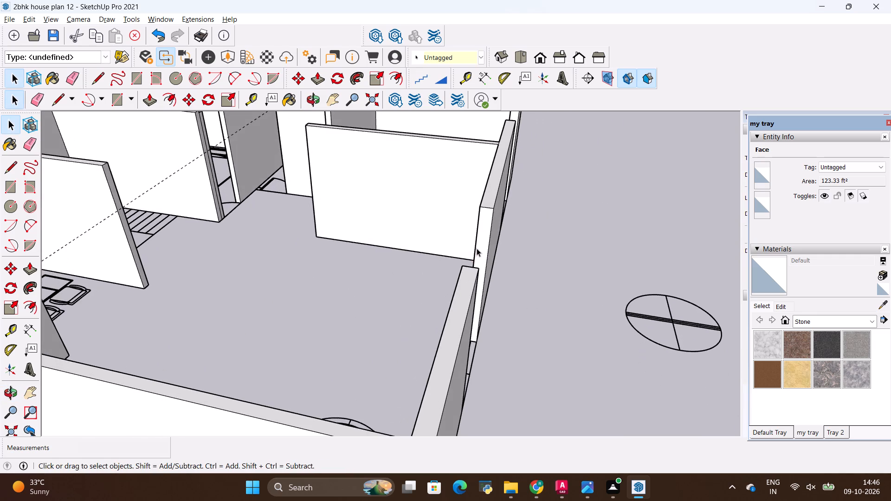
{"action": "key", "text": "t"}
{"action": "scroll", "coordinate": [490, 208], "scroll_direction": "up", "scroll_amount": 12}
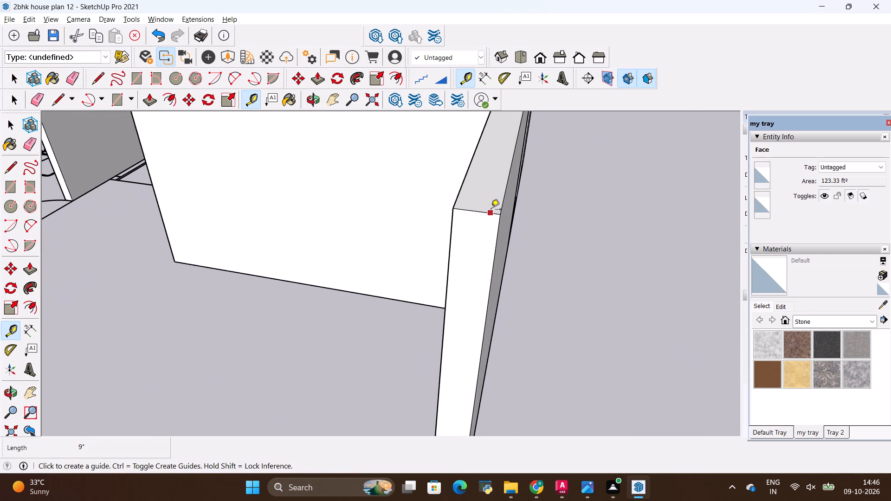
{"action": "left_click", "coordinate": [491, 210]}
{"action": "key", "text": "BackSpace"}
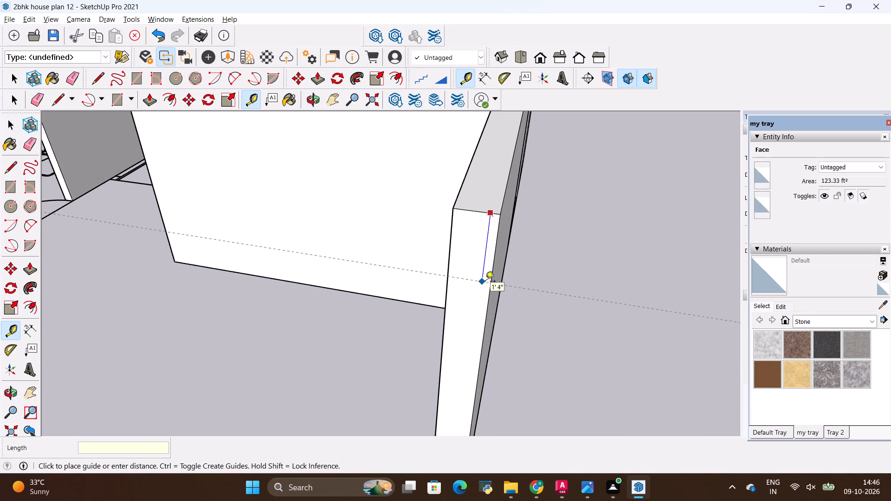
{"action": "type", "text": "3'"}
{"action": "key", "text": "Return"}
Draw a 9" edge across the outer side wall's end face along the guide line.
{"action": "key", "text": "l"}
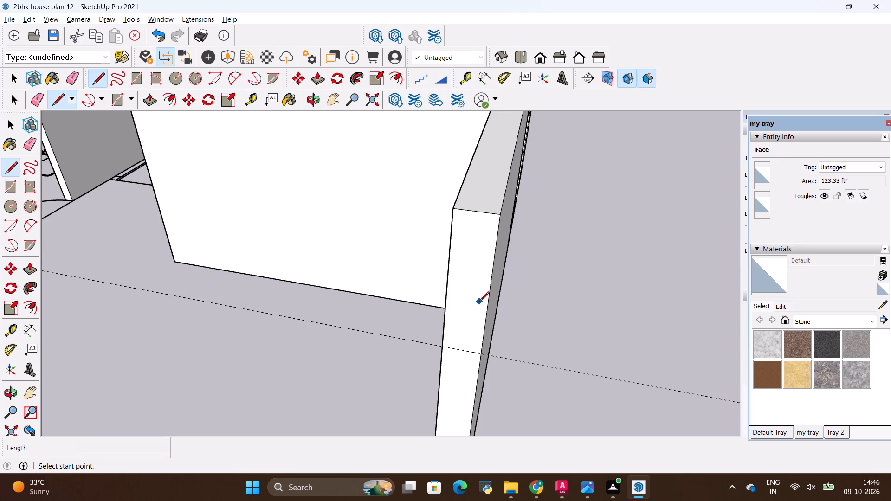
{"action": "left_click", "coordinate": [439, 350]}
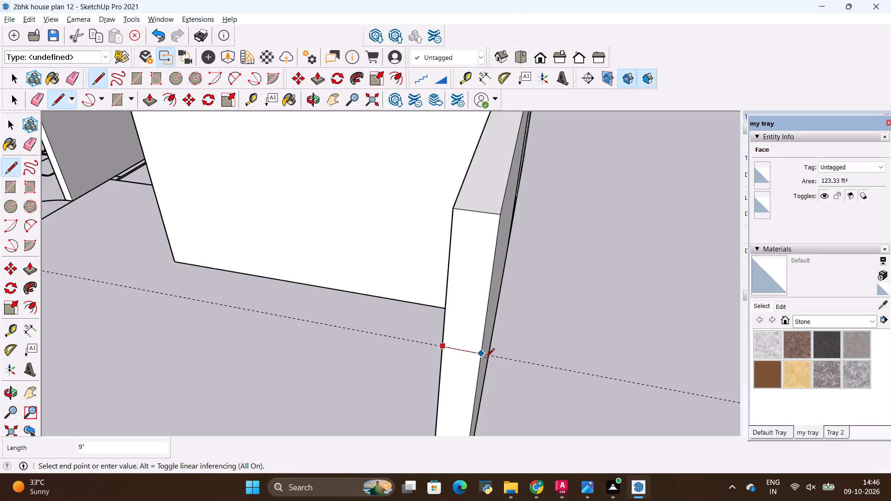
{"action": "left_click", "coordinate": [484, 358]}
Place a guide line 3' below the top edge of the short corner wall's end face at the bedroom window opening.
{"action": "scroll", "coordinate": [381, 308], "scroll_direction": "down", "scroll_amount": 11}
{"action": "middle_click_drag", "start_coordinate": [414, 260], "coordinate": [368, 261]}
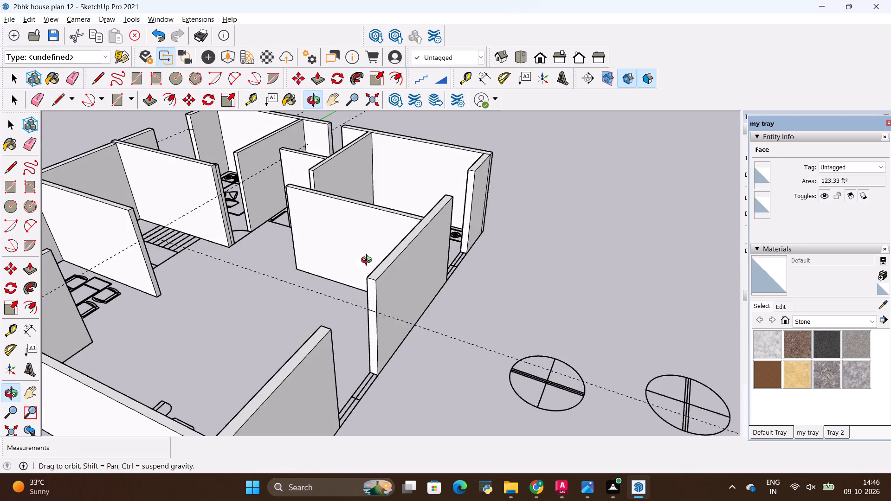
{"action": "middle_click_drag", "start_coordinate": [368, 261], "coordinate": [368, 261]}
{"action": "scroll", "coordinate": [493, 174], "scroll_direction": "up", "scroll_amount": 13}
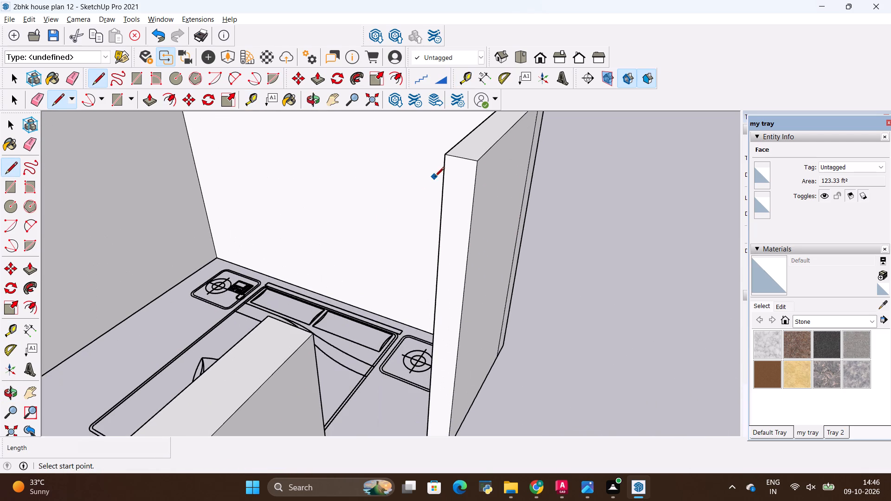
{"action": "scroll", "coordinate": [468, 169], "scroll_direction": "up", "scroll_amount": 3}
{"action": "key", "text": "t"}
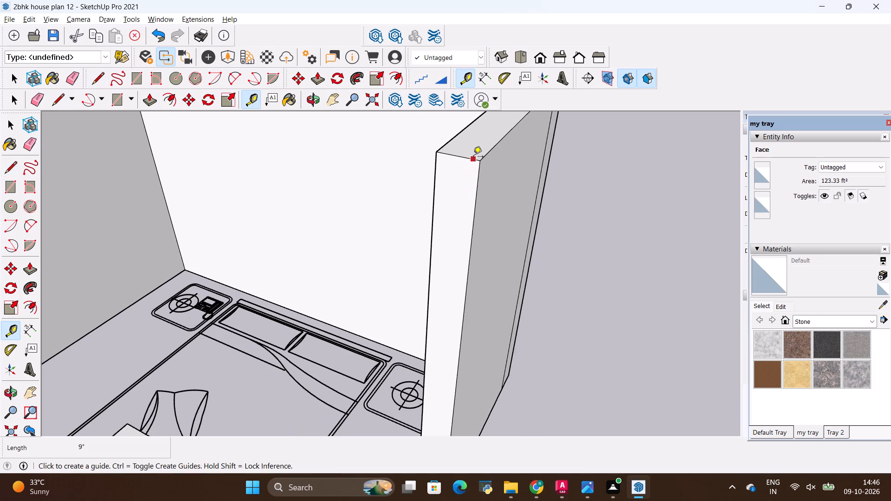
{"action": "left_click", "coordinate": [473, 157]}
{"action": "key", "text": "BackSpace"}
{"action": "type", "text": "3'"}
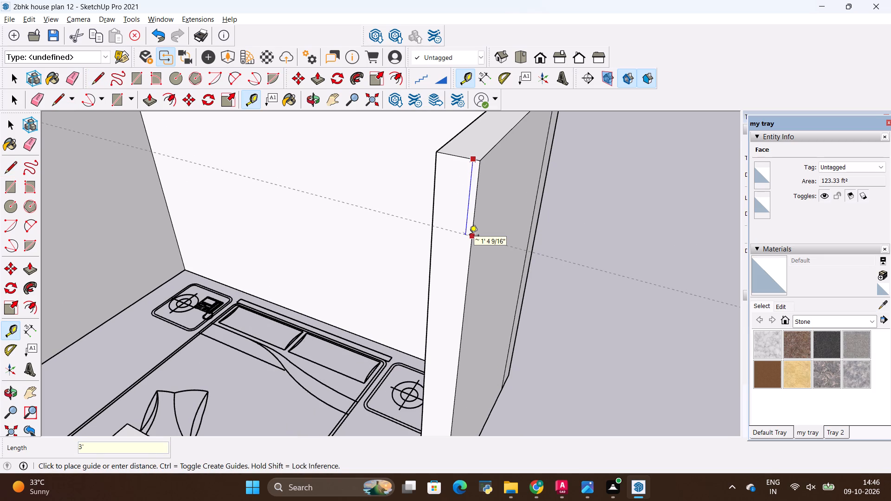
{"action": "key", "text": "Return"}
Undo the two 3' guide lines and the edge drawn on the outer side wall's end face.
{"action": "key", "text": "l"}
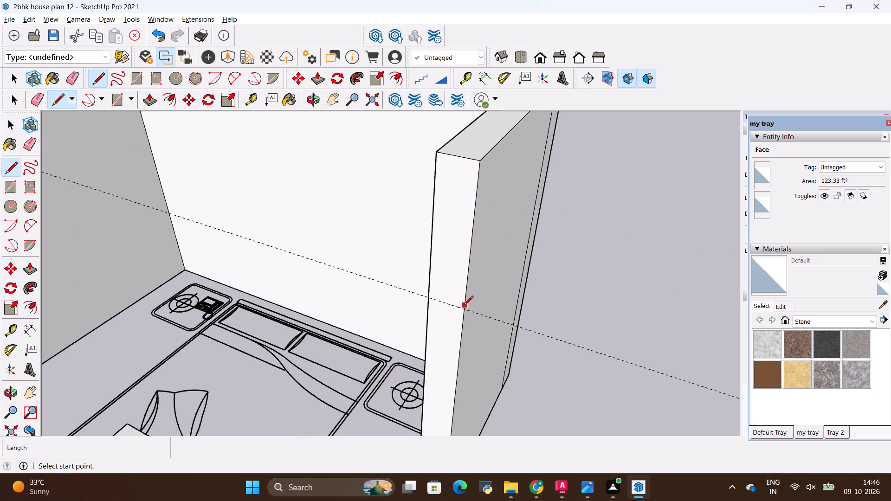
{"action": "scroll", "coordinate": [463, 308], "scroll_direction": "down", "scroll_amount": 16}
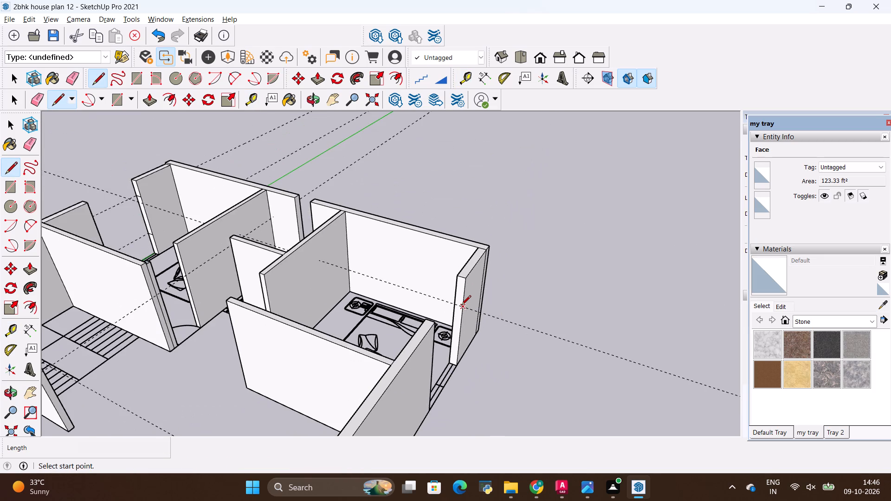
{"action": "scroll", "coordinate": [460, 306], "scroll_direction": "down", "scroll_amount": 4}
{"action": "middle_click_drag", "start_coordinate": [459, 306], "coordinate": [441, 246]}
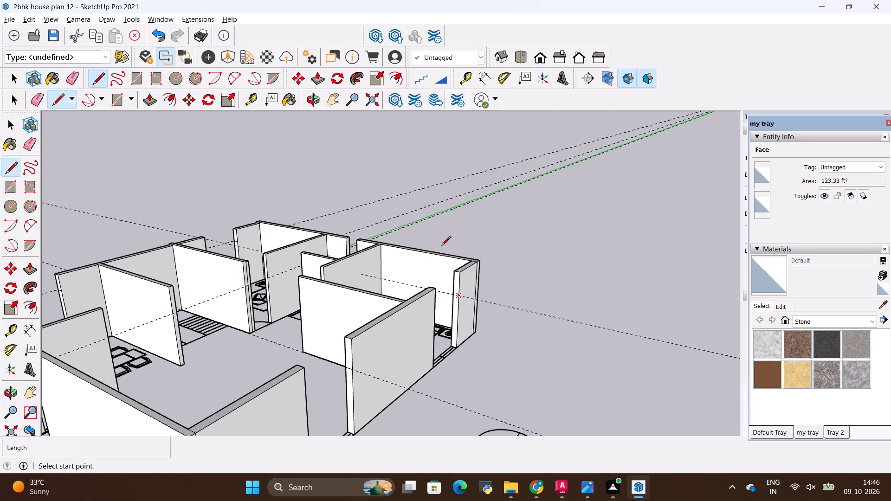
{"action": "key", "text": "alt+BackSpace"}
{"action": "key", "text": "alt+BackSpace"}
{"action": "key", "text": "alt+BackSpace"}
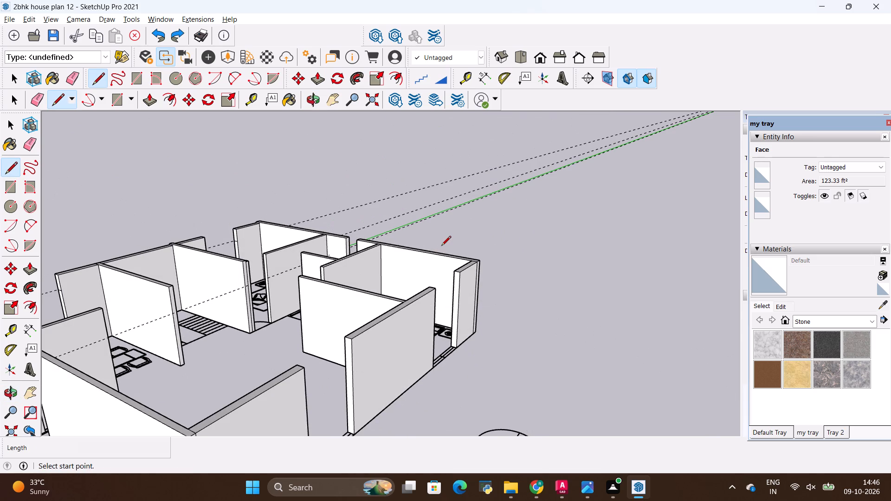
Place a guide line 2' below the top edge on the outer face of the side wall between the two window openings.
{"action": "middle_click_drag", "start_coordinate": [478, 272], "coordinate": [374, 252]}
{"action": "scroll", "coordinate": [342, 285], "scroll_direction": "up", "scroll_amount": 4}
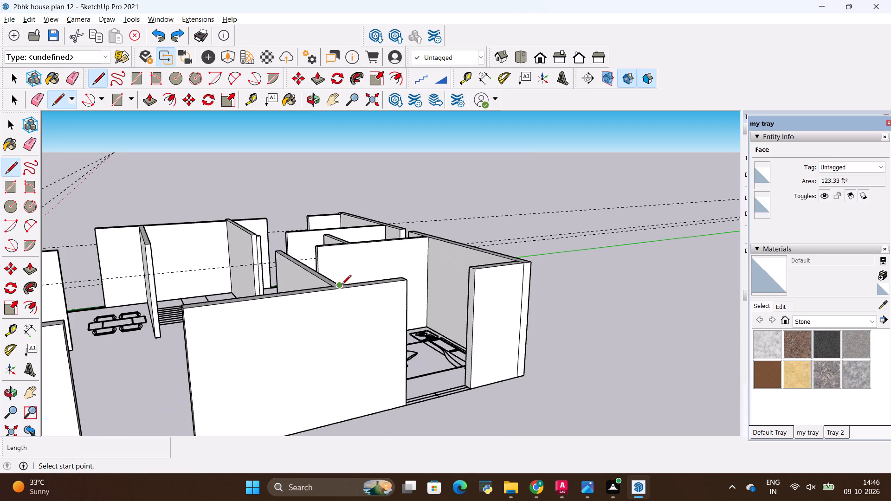
{"action": "key", "text": "t"}
{"action": "scroll", "coordinate": [357, 291], "scroll_direction": "up", "scroll_amount": 1}
{"action": "left_click", "coordinate": [381, 282]}
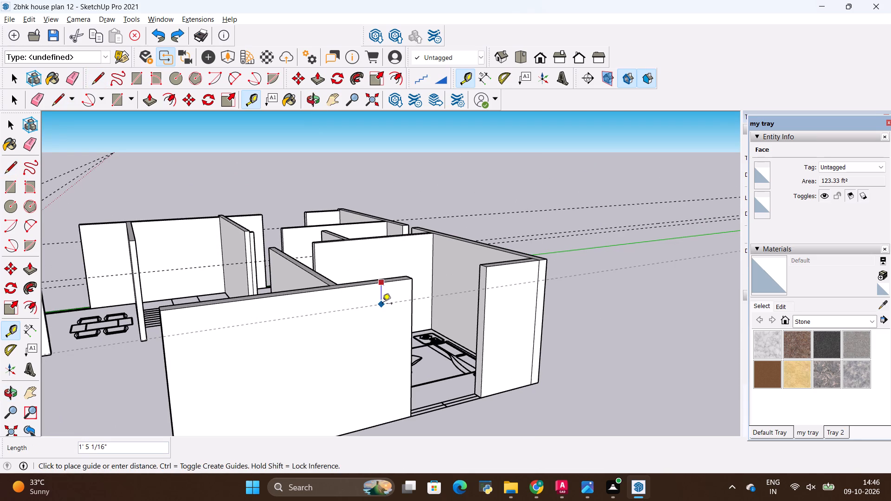
{"action": "key", "text": "BackSpace"}
{"action": "type", "text": "2'"}
{"action": "key", "text": "Return"}
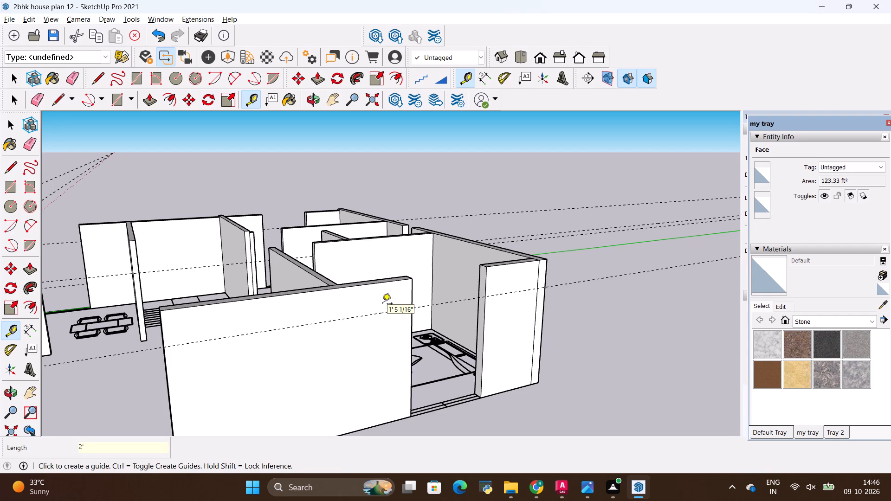
Place a second guide line on the outer side wall, 5' below the first guide.
{"action": "left_click", "coordinate": [387, 315]}
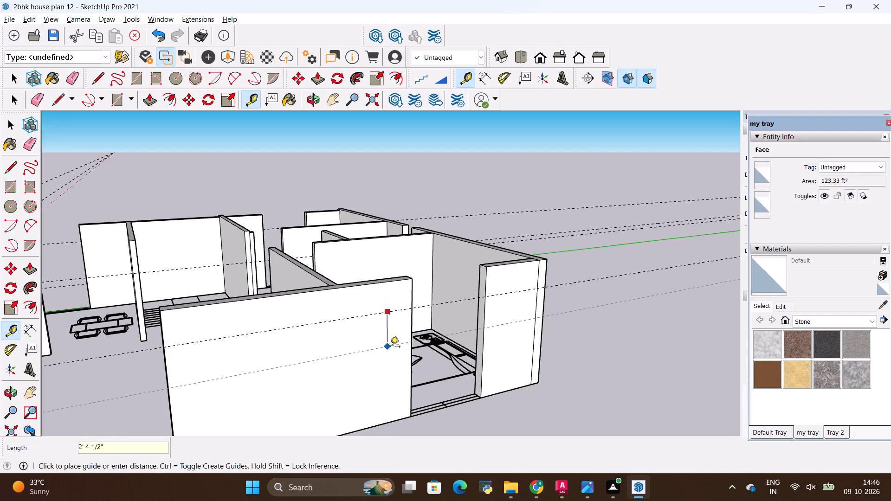
{"action": "key", "text": "BackSpace"}
{"action": "type", "text": "5'"}
{"action": "key", "text": "Return"}
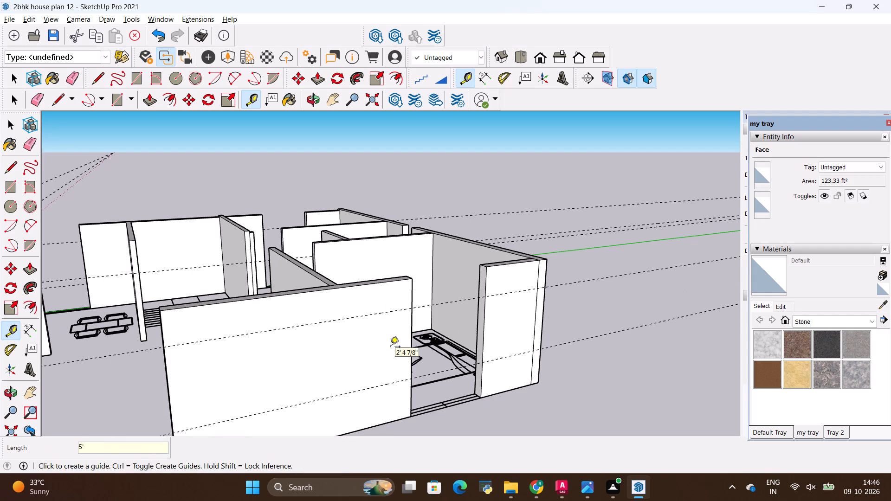
Draw two edges across the short corner wall's end face at the bedroom window opening, one at each guide height.
{"action": "key", "text": "l"}
{"action": "scroll", "coordinate": [367, 308], "scroll_direction": "down", "scroll_amount": 3}
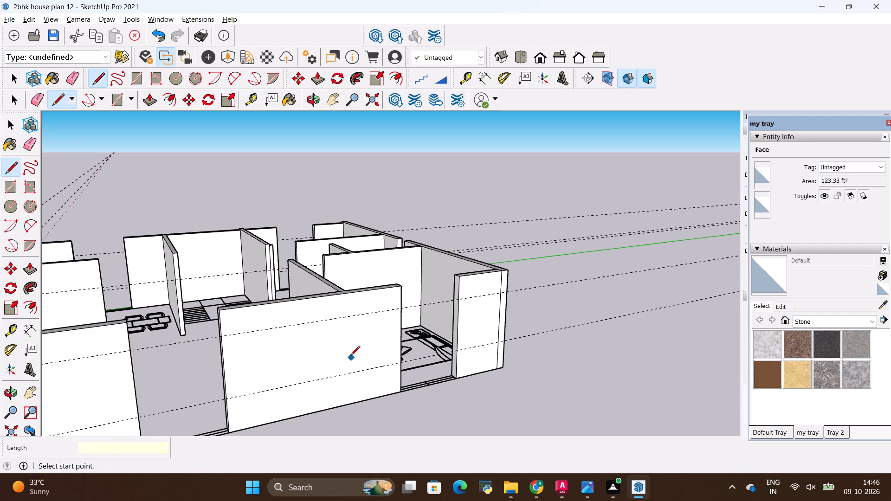
{"action": "scroll", "coordinate": [414, 304], "scroll_direction": "down", "scroll_amount": 4}
{"action": "scroll", "coordinate": [418, 301], "scroll_direction": "up", "scroll_amount": 9}
{"action": "middle_click_drag", "start_coordinate": [493, 341], "coordinate": [553, 368]}
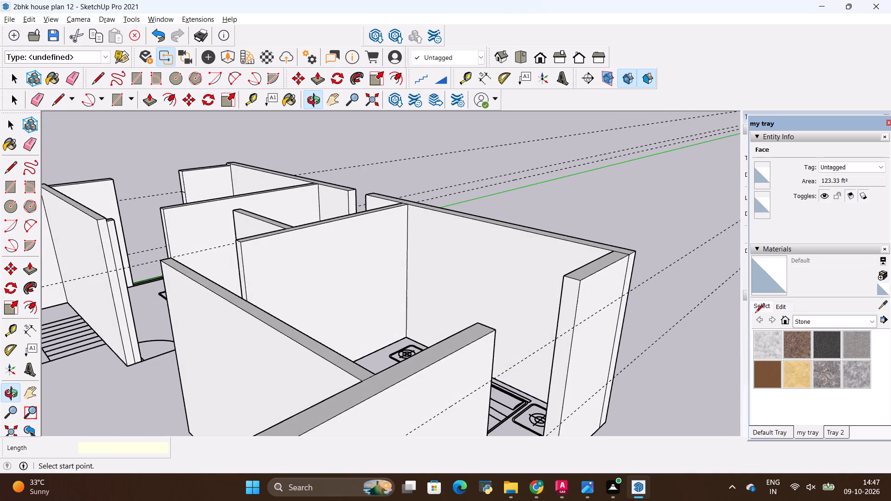
{"action": "scroll", "coordinate": [725, 292], "scroll_direction": "up", "scroll_amount": 4}
{"action": "scroll", "coordinate": [596, 300], "scroll_direction": "up", "scroll_amount": 3}
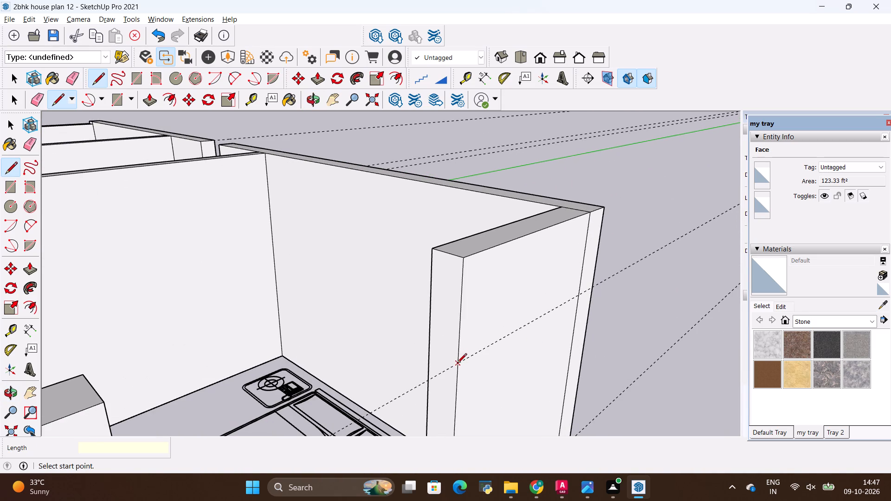
{"action": "left_click", "coordinate": [457, 364]}
{"action": "left_click", "coordinate": [429, 352]}
{"action": "scroll", "coordinate": [446, 304], "scroll_direction": "up", "scroll_amount": 1}
{"action": "scroll", "coordinate": [447, 304], "scroll_direction": "down", "scroll_amount": 11}
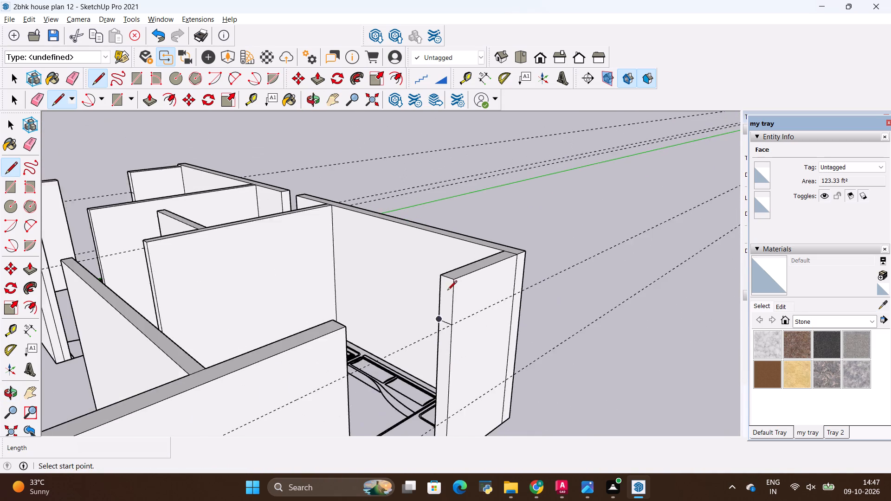
{"action": "scroll", "coordinate": [453, 410], "scroll_direction": "up", "scroll_amount": 7}
{"action": "left_click", "coordinate": [442, 411]}
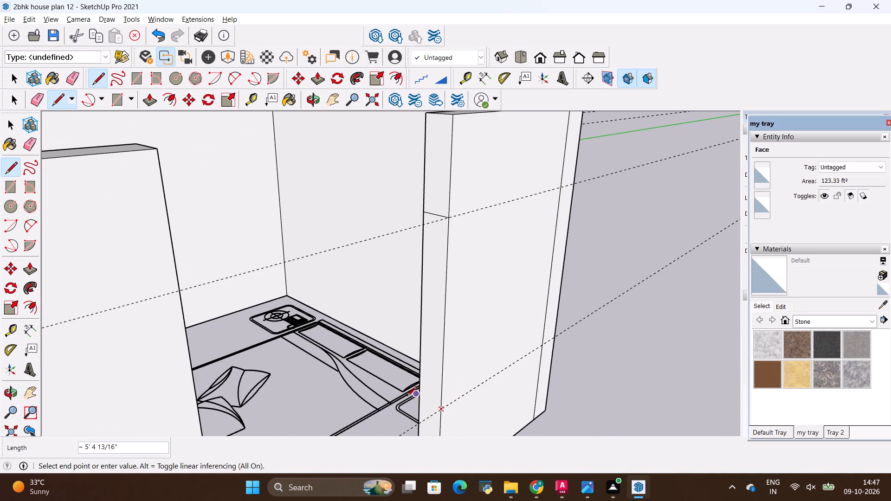
{"action": "left_click", "coordinate": [419, 401]}
{"action": "scroll", "coordinate": [482, 354], "scroll_direction": "down", "scroll_amount": 2}
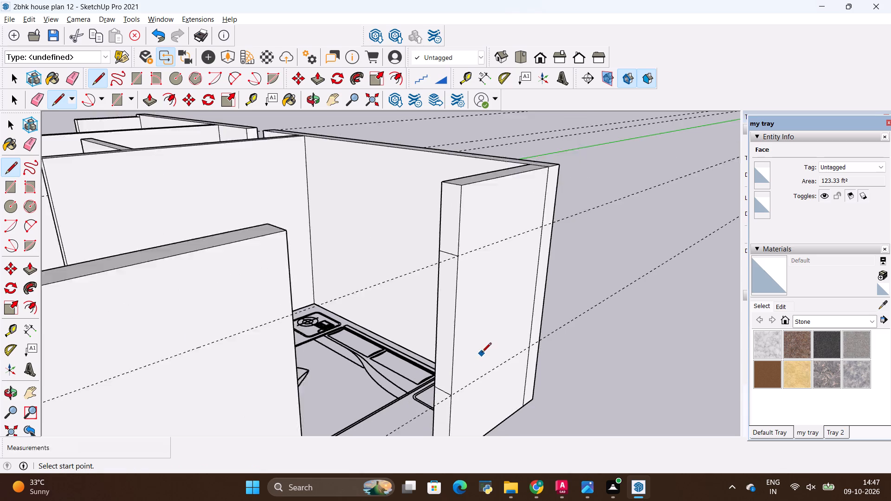
Draw a 9" edge across the outer side wall's end face at the living room opening, at the upper guide height.
{"action": "scroll", "coordinate": [482, 353], "scroll_direction": "down", "scroll_amount": 18}
{"action": "scroll", "coordinate": [362, 384], "scroll_direction": "up", "scroll_amount": 8}
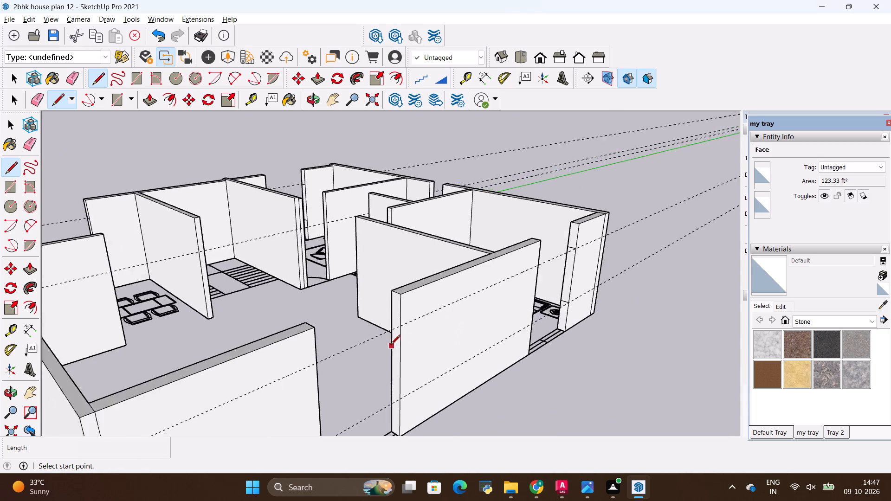
{"action": "scroll", "coordinate": [391, 345], "scroll_direction": "up", "scroll_amount": 2}
{"action": "scroll", "coordinate": [413, 321], "scroll_direction": "down", "scroll_amount": 6}
{"action": "middle_click_drag", "start_coordinate": [404, 385], "coordinate": [424, 366]}
{"action": "scroll", "coordinate": [433, 359], "scroll_direction": "up", "scroll_amount": 9}
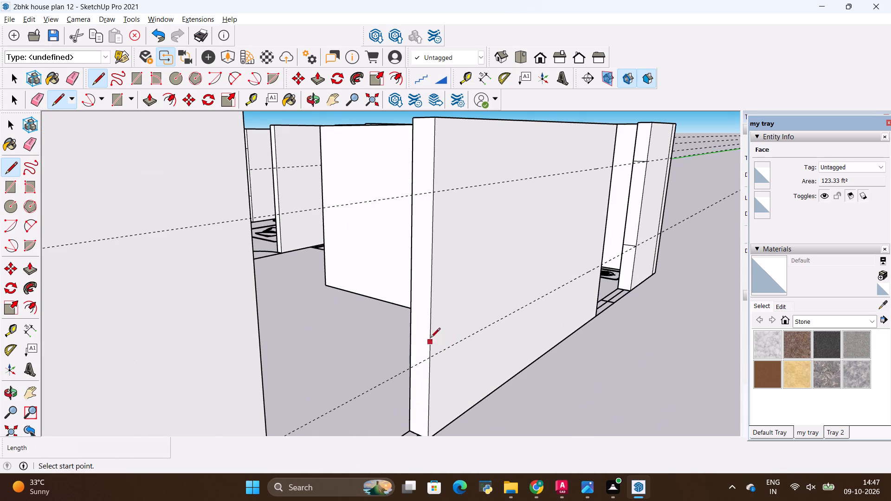
{"action": "scroll", "coordinate": [432, 175], "scroll_direction": "up", "scroll_amount": 4}
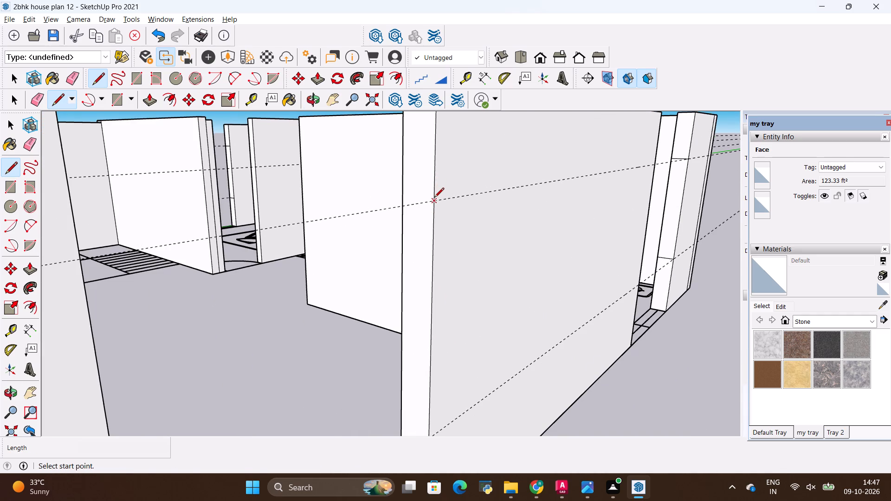
{"action": "left_click", "coordinate": [434, 198]}
{"action": "left_click", "coordinate": [400, 199]}
Draw an edge across the outer side wall's end face at the living room opening, at the lower guide height.
{"action": "scroll", "coordinate": [425, 217], "scroll_direction": "down", "scroll_amount": 4}
{"action": "left_click", "coordinate": [430, 375]}
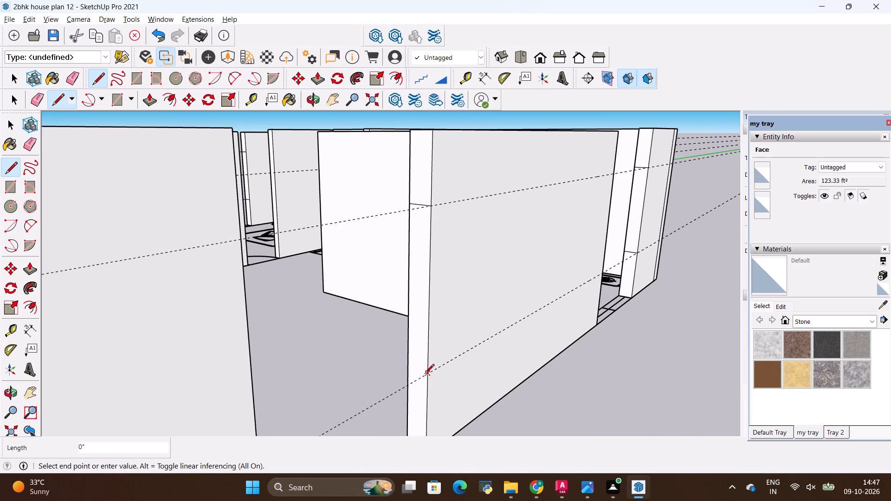
{"action": "left_click", "coordinate": [407, 370]}
Place a guide line 2' below the top edge on the outer face of the wall beside the narrow bathroom window opening.
{"action": "scroll", "coordinate": [460, 344], "scroll_direction": "down", "scroll_amount": 3}
{"action": "middle_click_drag", "start_coordinate": [425, 259], "coordinate": [447, 307]}
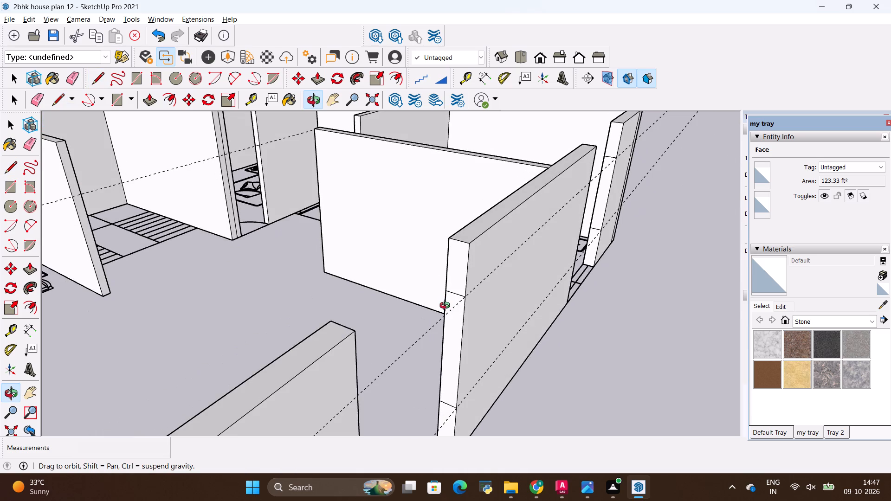
{"action": "middle_click_drag", "start_coordinate": [447, 307], "coordinate": [425, 321]}
{"action": "scroll", "coordinate": [428, 304], "scroll_direction": "down", "scroll_amount": 11}
{"action": "middle_click_drag", "start_coordinate": [559, 265], "coordinate": [200, 273]}
{"action": "scroll", "coordinate": [593, 271], "scroll_direction": "up", "scroll_amount": 4}
{"action": "middle_click_drag", "start_coordinate": [594, 355], "coordinate": [517, 312]}
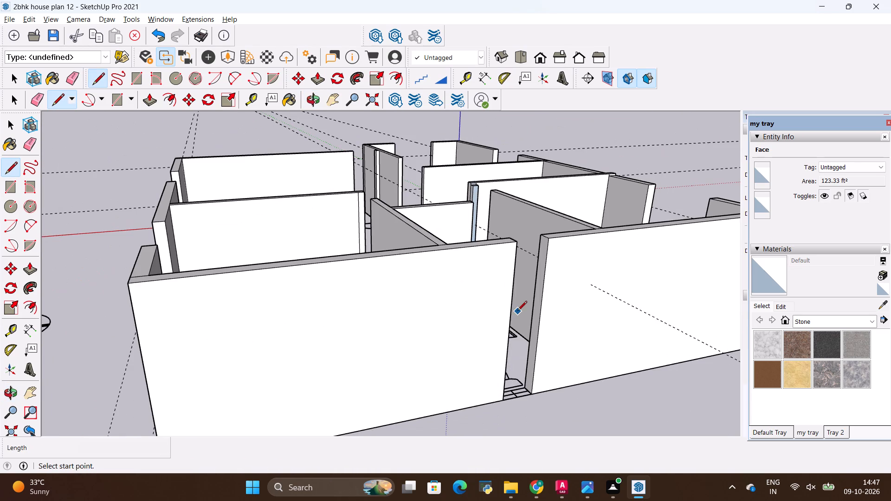
{"action": "key", "text": "t"}
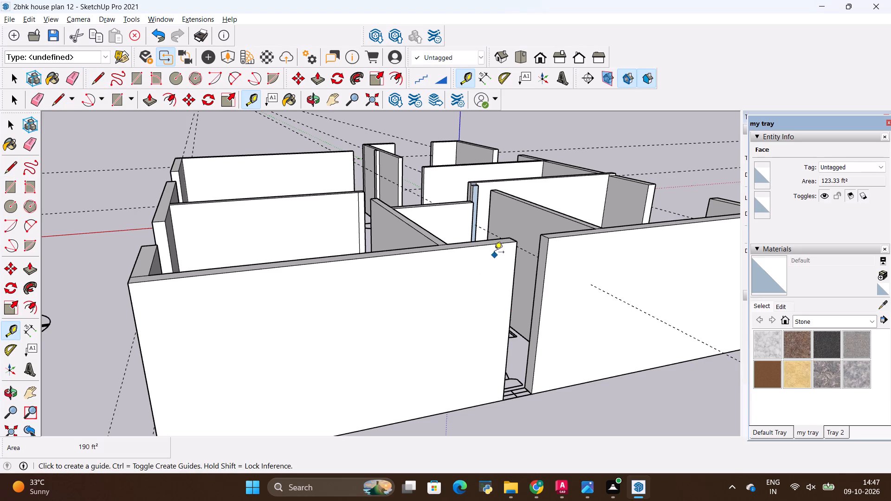
{"action": "left_click", "coordinate": [492, 246]}
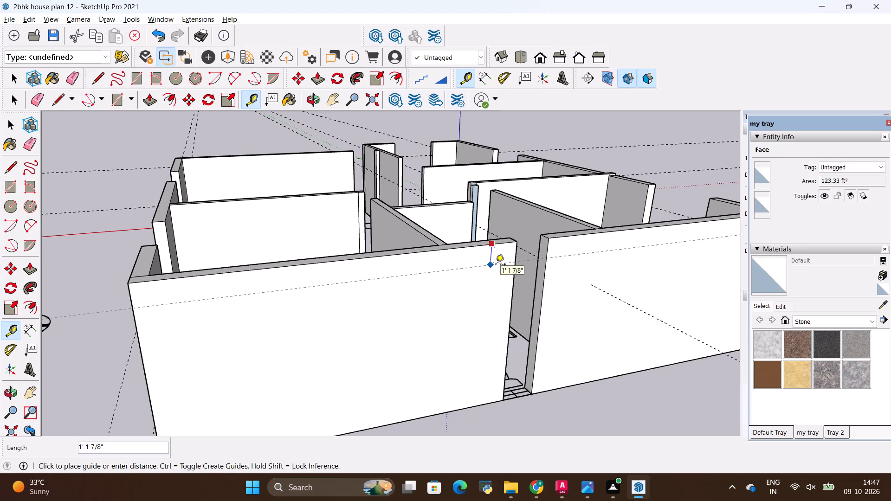
{"action": "key", "text": "BackSpace"}
{"action": "type", "text": "2'"}
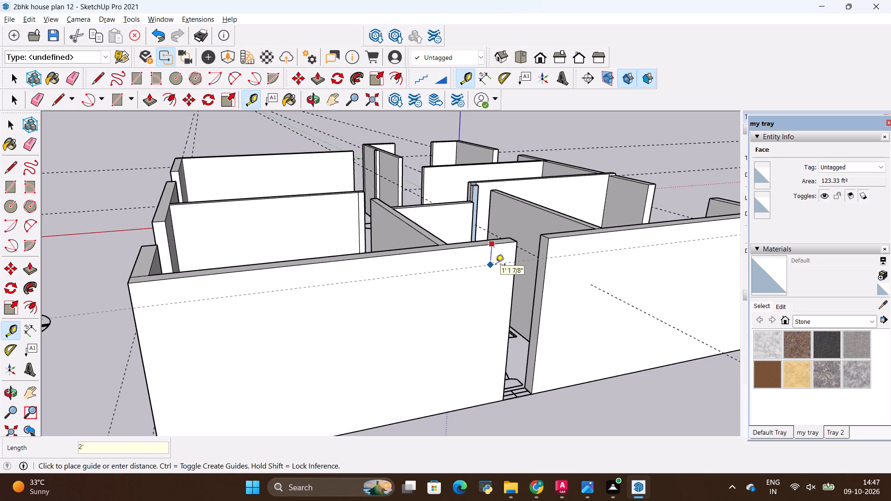
{"action": "key", "text": "Return"}
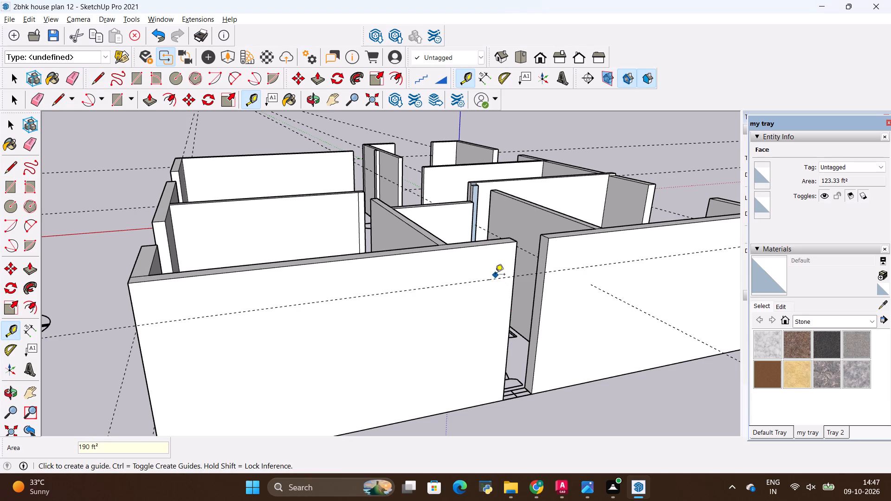
Place a second guide line 2' below the first guide on the bathroom's outer wall.
{"action": "left_click", "coordinate": [495, 282]}
{"action": "key", "text": "BackSpace"}
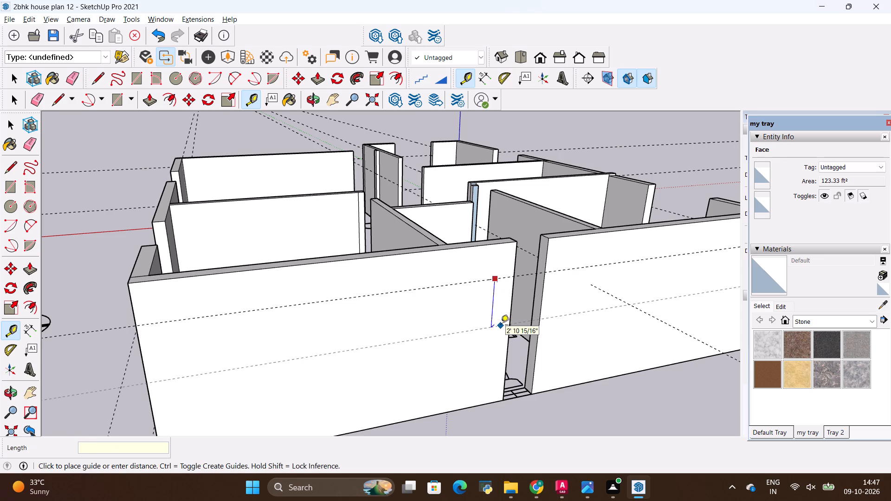
{"action": "type", "text": "2'"}
{"action": "key", "text": "Return"}
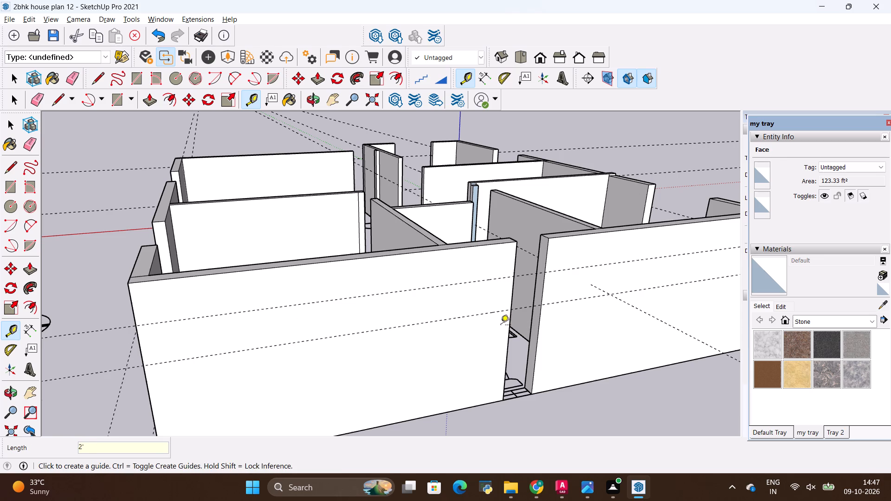
Place a guide line 3' below the top edge of the interior partition wall beside the bedroom door opening.
{"action": "middle_click_drag", "start_coordinate": [515, 313], "coordinate": [444, 282]}
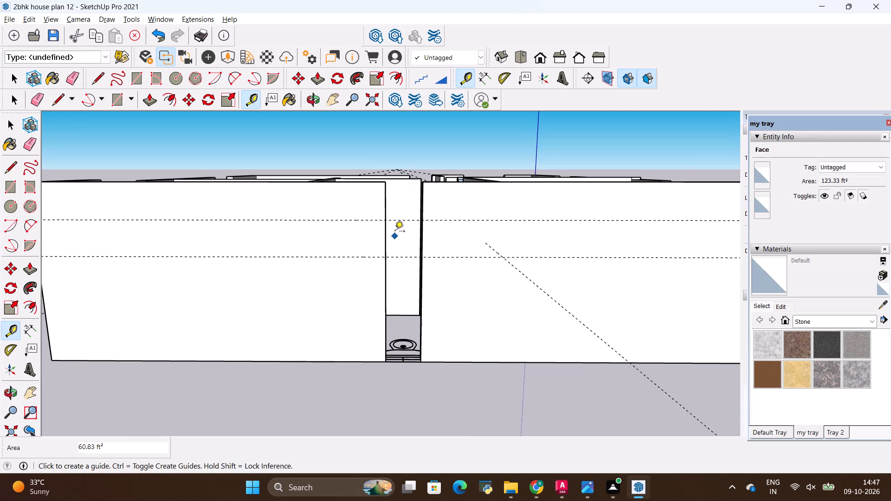
{"action": "scroll", "coordinate": [395, 232], "scroll_direction": "up", "scroll_amount": 10}
{"action": "scroll", "coordinate": [406, 240], "scroll_direction": "down", "scroll_amount": 6}
{"action": "scroll", "coordinate": [454, 232], "scroll_direction": "down", "scroll_amount": 12}
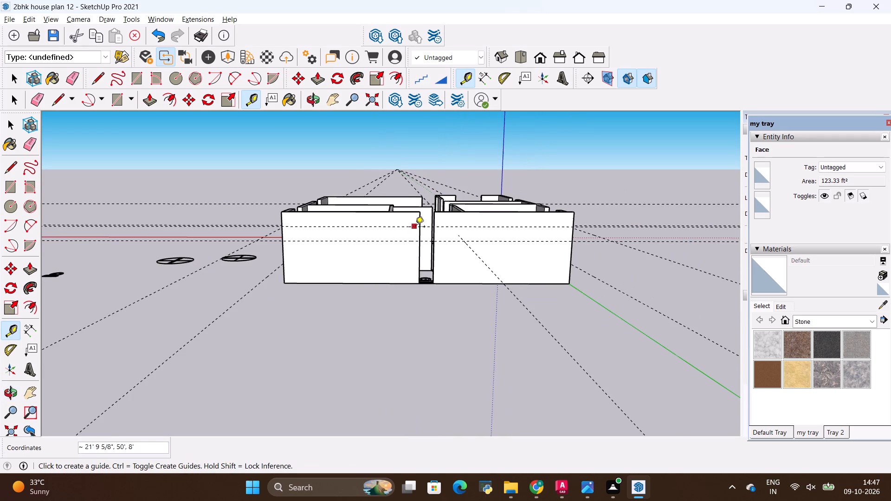
{"action": "middle_click_drag", "start_coordinate": [541, 227], "coordinate": [319, 255]}
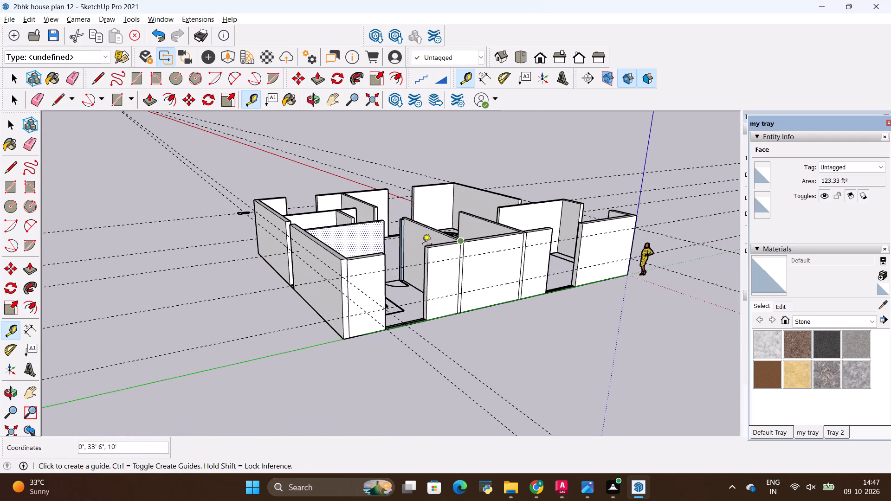
{"action": "scroll", "coordinate": [387, 262], "scroll_direction": "up", "scroll_amount": 3}
{"action": "middle_click_drag", "start_coordinate": [416, 281], "coordinate": [477, 329]}
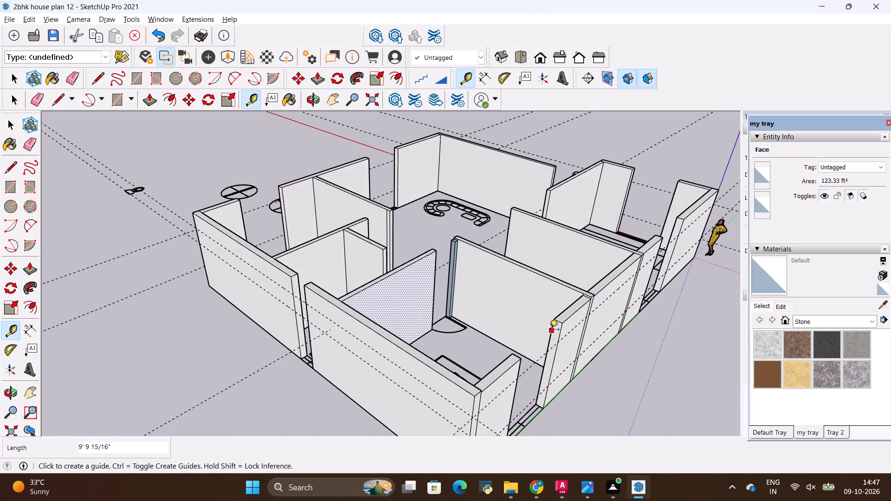
{"action": "scroll", "coordinate": [562, 336], "scroll_direction": "up", "scroll_amount": 5}
{"action": "scroll", "coordinate": [471, 243], "scroll_direction": "down", "scroll_amount": 6}
{"action": "middle_click_drag", "start_coordinate": [551, 283], "coordinate": [233, 304]}
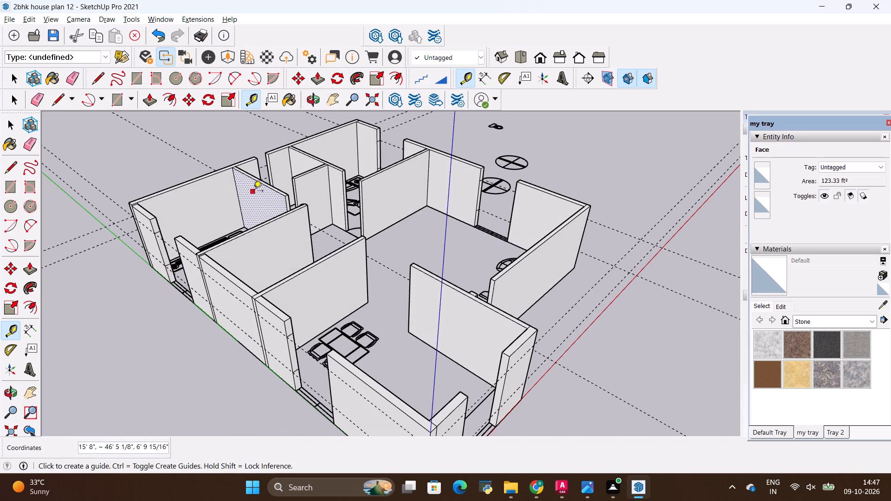
{"action": "scroll", "coordinate": [281, 181], "scroll_direction": "up", "scroll_amount": 8}
{"action": "scroll", "coordinate": [374, 213], "scroll_direction": "down", "scroll_amount": 6}
{"action": "middle_click_drag", "start_coordinate": [366, 230], "coordinate": [432, 213]}
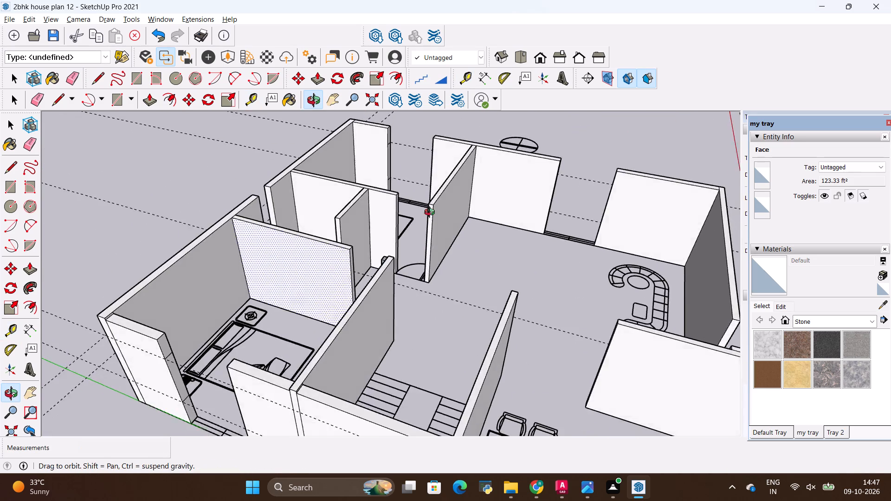
{"action": "middle_click_drag", "start_coordinate": [432, 213], "coordinate": [434, 218]}
{"action": "scroll", "coordinate": [383, 182], "scroll_direction": "up", "scroll_amount": 12}
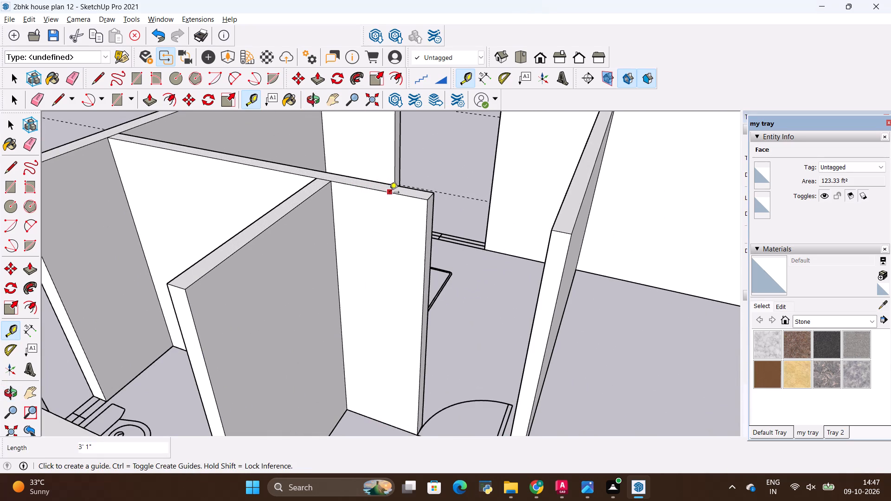
{"action": "left_click", "coordinate": [389, 193]}
{"action": "key", "text": "BackSpace"}
{"action": "type", "text": "3'"}
{"action": "key", "text": "Return"}
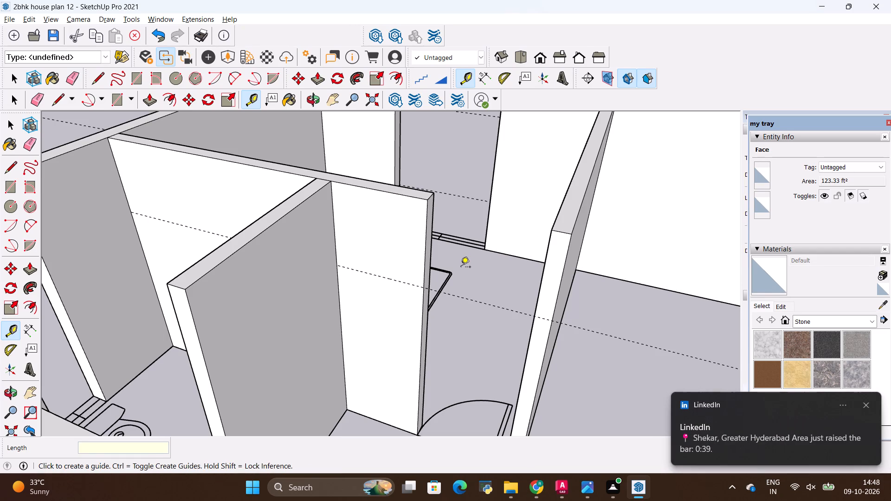
Draw a 6" edge across the partition wall's end face at the bedroom door opening, at the guide height.
{"action": "middle_click_drag", "start_coordinate": [454, 272], "coordinate": [390, 291]}
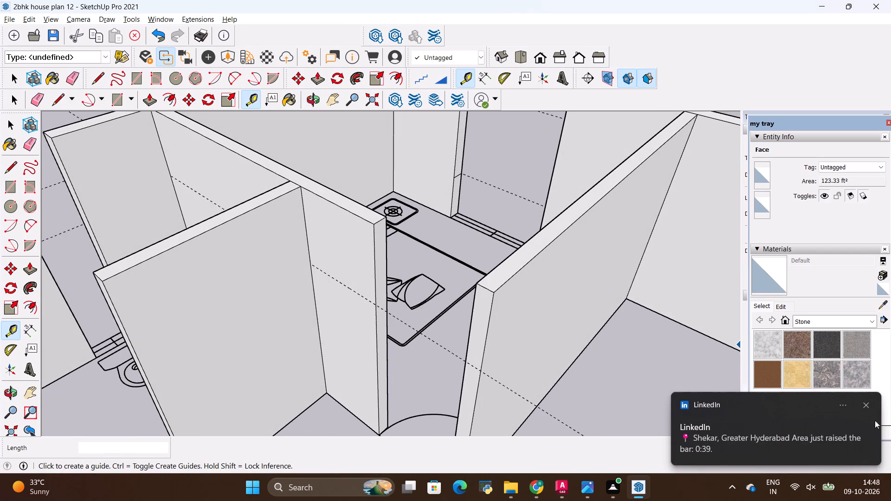
{"action": "left_click", "coordinate": [866, 408]}
{"action": "scroll", "coordinate": [442, 285], "scroll_direction": "up", "scroll_amount": 3}
{"action": "scroll", "coordinate": [384, 277], "scroll_direction": "up", "scroll_amount": 3}
{"action": "key", "text": "l"}
{"action": "scroll", "coordinate": [326, 295], "scroll_direction": "down", "scroll_amount": 8}
{"action": "scroll", "coordinate": [311, 295], "scroll_direction": "up", "scroll_amount": 9}
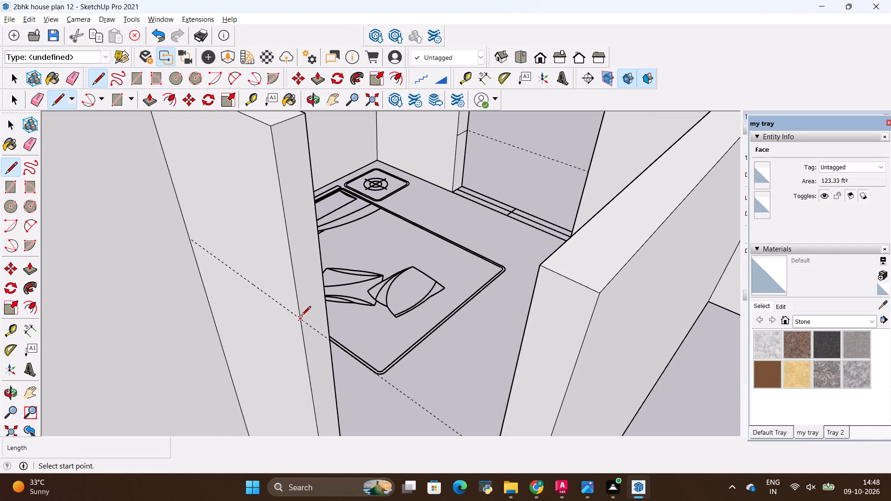
{"action": "left_click", "coordinate": [300, 316]}
{"action": "left_click", "coordinate": [325, 306]}
Push/Pull the upper part of the partition's end face 3' 5" across the bedroom door opening to the adjoining wall.
{"action": "key", "text": "p"}
{"action": "left_click", "coordinate": [310, 290]}
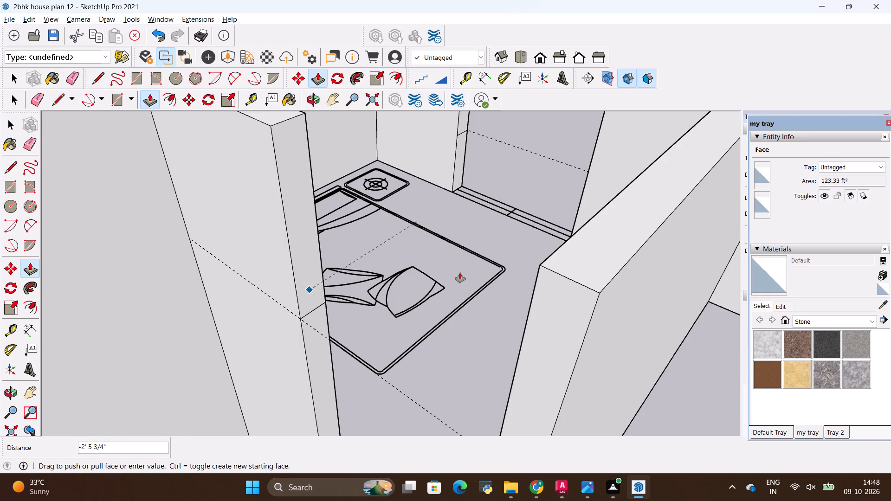
{"action": "key", "text": "Escape"}
{"action": "key", "text": "p"}
{"action": "left_click", "coordinate": [313, 252]}
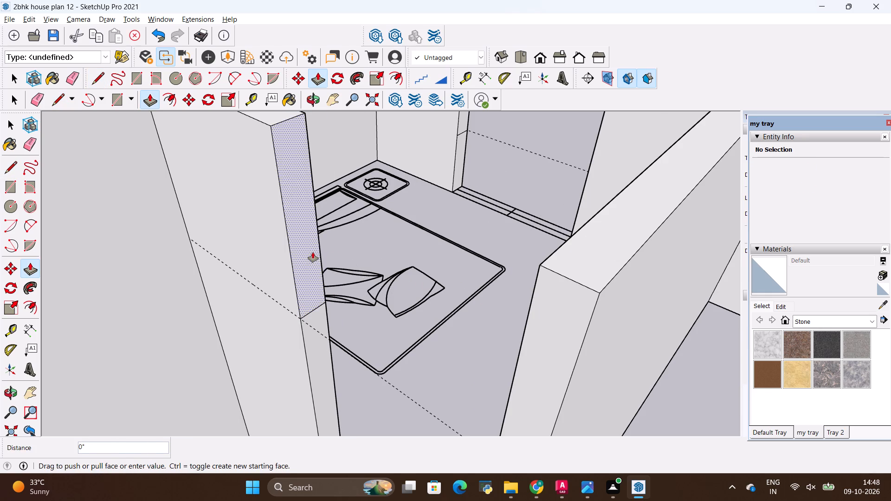
{"action": "left_click", "coordinate": [542, 264]}
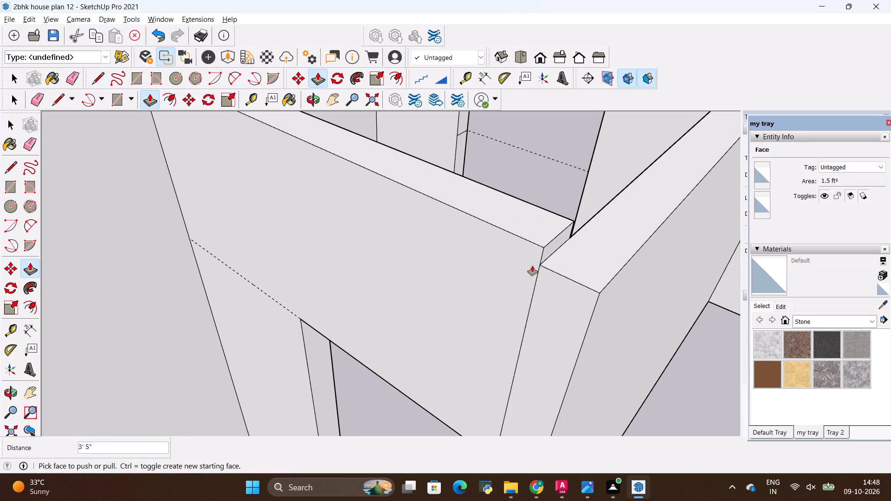
{"action": "scroll", "coordinate": [371, 286], "scroll_direction": "down", "scroll_amount": 12}
Push the partition wall's top face down 2 1/16" to the top corner of the adjoining wall.
{"action": "middle_click_drag", "start_coordinate": [401, 293], "coordinate": [474, 192]}
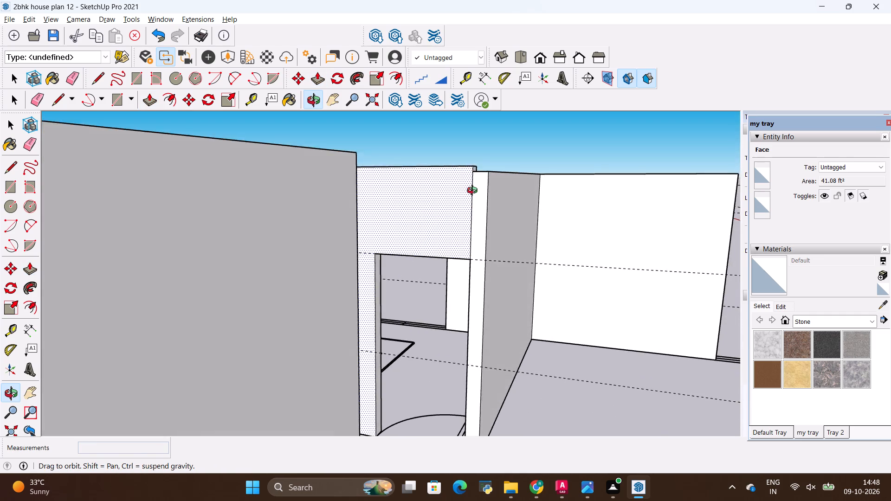
{"action": "middle_click_drag", "start_coordinate": [474, 192], "coordinate": [426, 354]}
{"action": "left_click", "coordinate": [433, 326]}
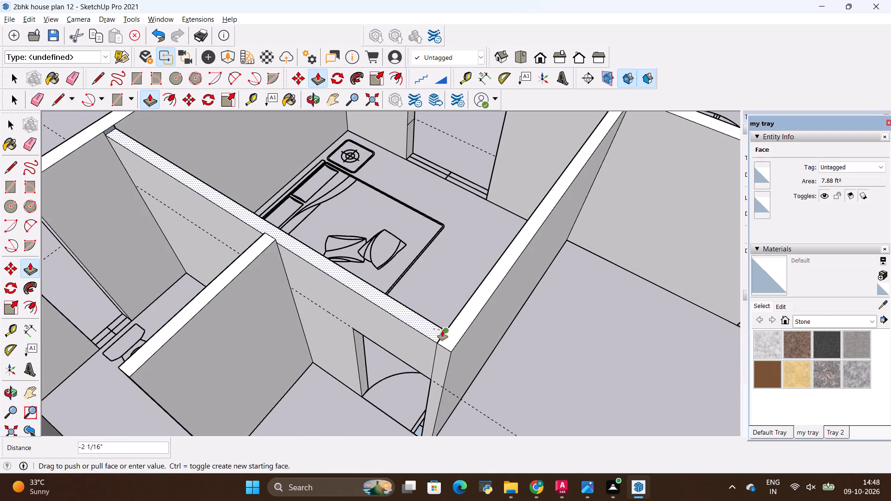
{"action": "left_click", "coordinate": [447, 334]}
Examine the partition's top junctions with the outer and adjoining walls around the bedroom and bathroom.
{"action": "scroll", "coordinate": [425, 336], "scroll_direction": "down", "scroll_amount": 6}
{"action": "scroll", "coordinate": [239, 195], "scroll_direction": "up", "scroll_amount": 8}
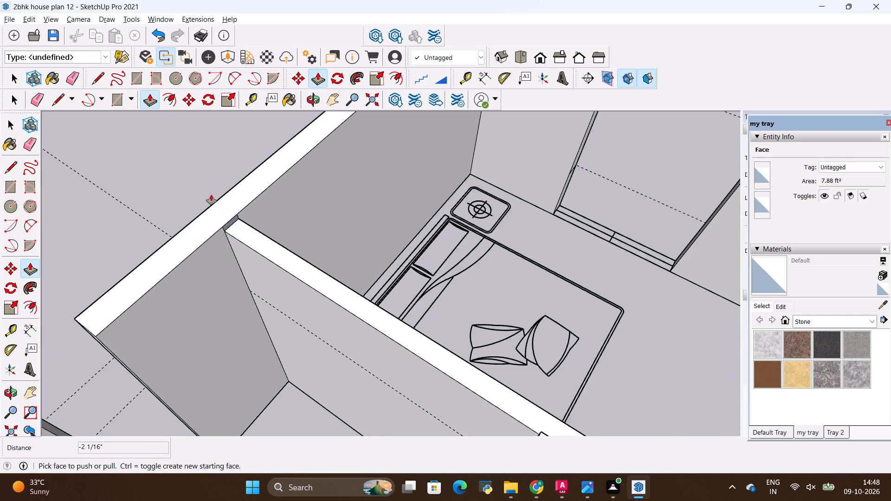
{"action": "scroll", "coordinate": [211, 195], "scroll_direction": "up", "scroll_amount": 8}
{"action": "scroll", "coordinate": [227, 224], "scroll_direction": "down", "scroll_amount": 6}
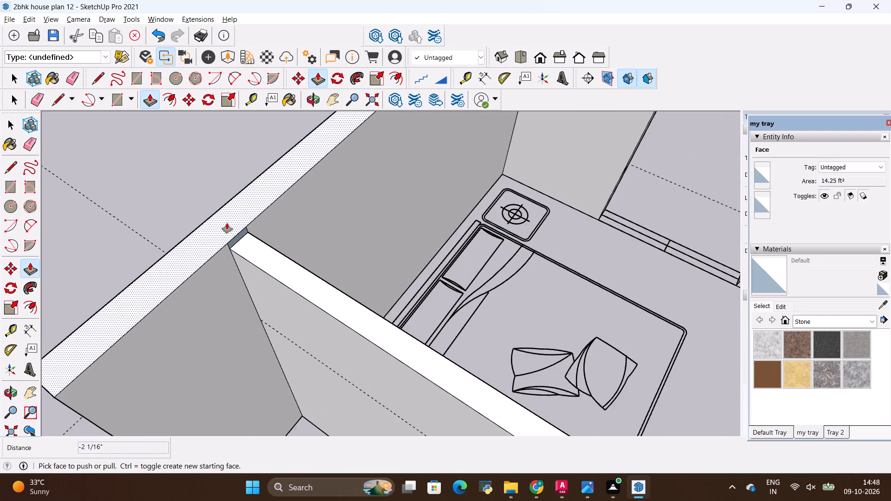
{"action": "scroll", "coordinate": [227, 223], "scroll_direction": "down", "scroll_amount": 18}
{"action": "middle_click_drag", "start_coordinate": [312, 310], "coordinate": [372, 326]}
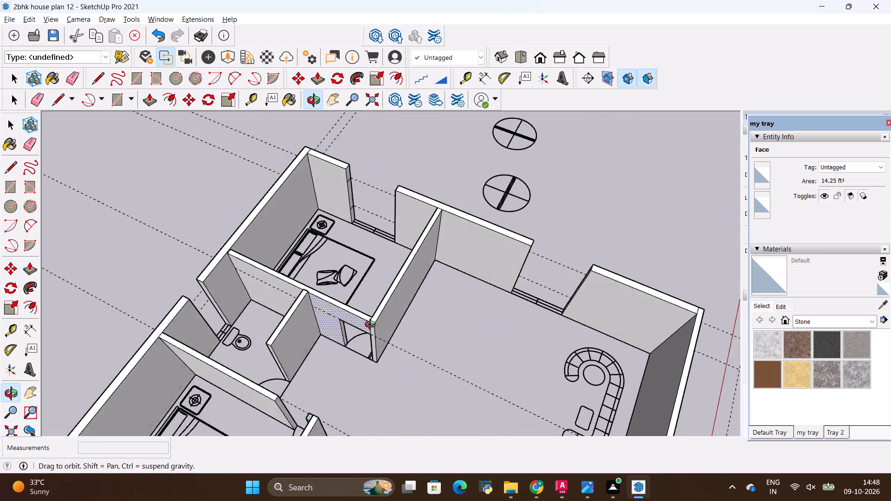
{"action": "middle_click_drag", "start_coordinate": [372, 326], "coordinate": [425, 194]}
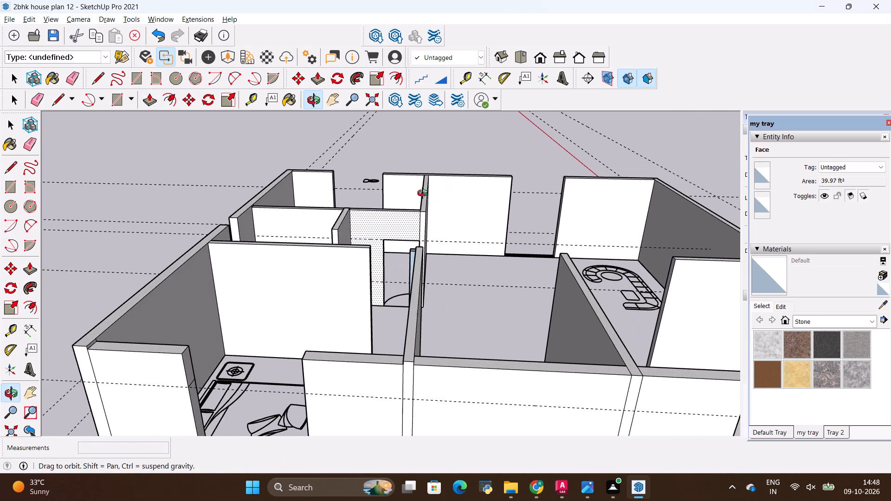
{"action": "middle_click_drag", "start_coordinate": [425, 194], "coordinate": [419, 193]}
{"action": "scroll", "coordinate": [205, 171], "scroll_direction": "up", "scroll_amount": 9}
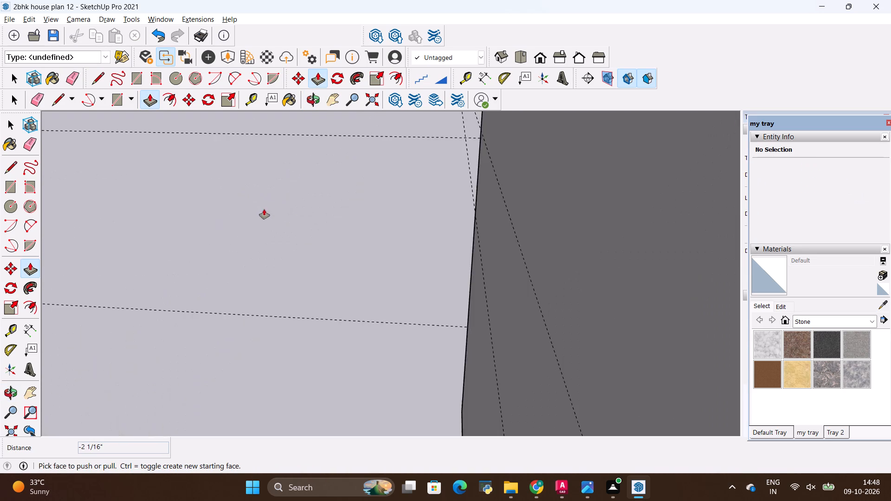
{"action": "scroll", "coordinate": [264, 209], "scroll_direction": "up", "scroll_amount": 4}
{"action": "scroll", "coordinate": [281, 221], "scroll_direction": "down", "scroll_amount": 10}
{"action": "middle_click_drag", "start_coordinate": [336, 240], "coordinate": [317, 251]}
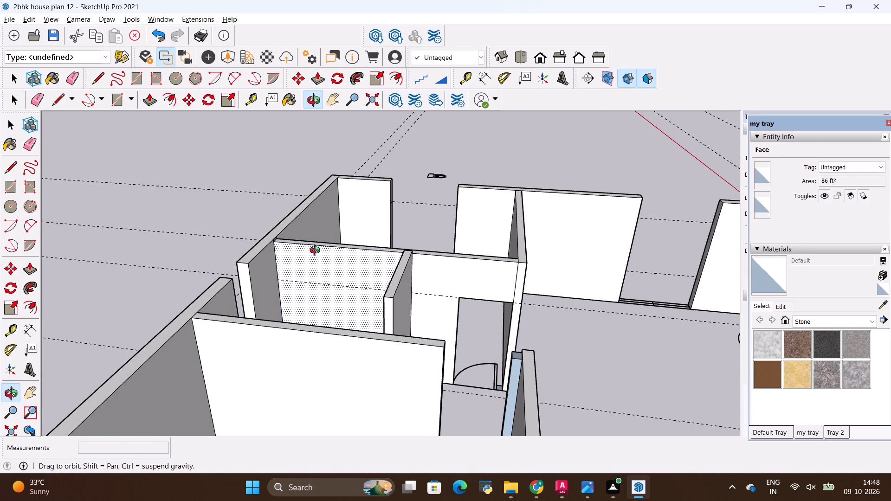
{"action": "middle_click_drag", "start_coordinate": [317, 251], "coordinate": [306, 257]}
{"action": "scroll", "coordinate": [371, 246], "scroll_direction": "up", "scroll_amount": 7}
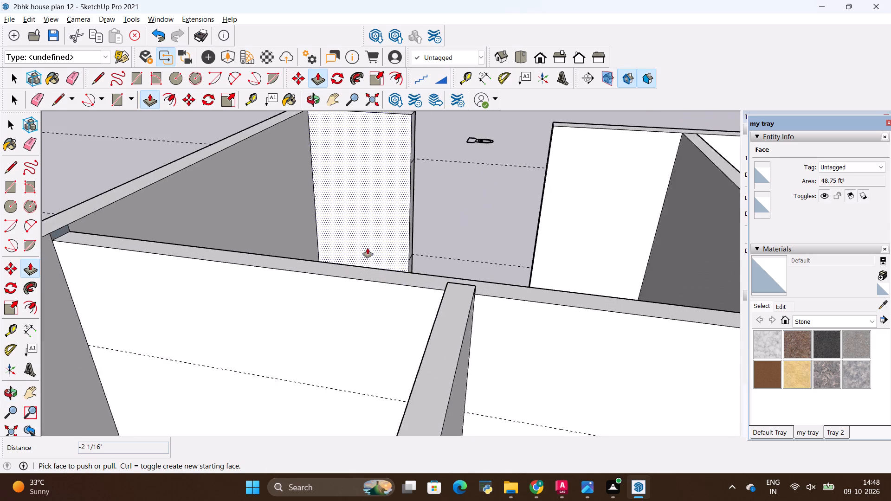
{"action": "scroll", "coordinate": [308, 286], "scroll_direction": "down", "scroll_amount": 5}
{"action": "scroll", "coordinate": [438, 274], "scroll_direction": "down", "scroll_amount": 3}
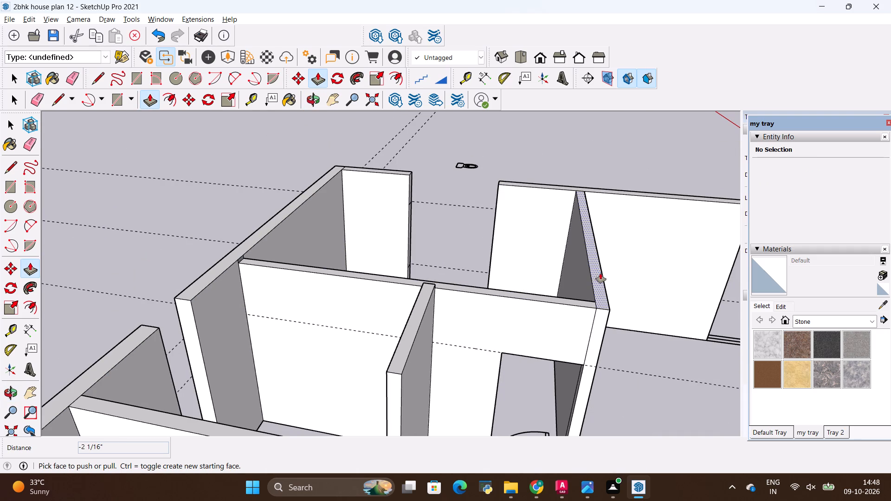
Raise the top face of the outer wall section joined by the partition 2 1/16" to match the wall across the bedroom window gap.
{"action": "scroll", "coordinate": [481, 141], "scroll_direction": "up", "scroll_amount": 2}
{"action": "scroll", "coordinate": [411, 161], "scroll_direction": "up", "scroll_amount": 3}
{"action": "scroll", "coordinate": [430, 194], "scroll_direction": "down", "scroll_amount": 3}
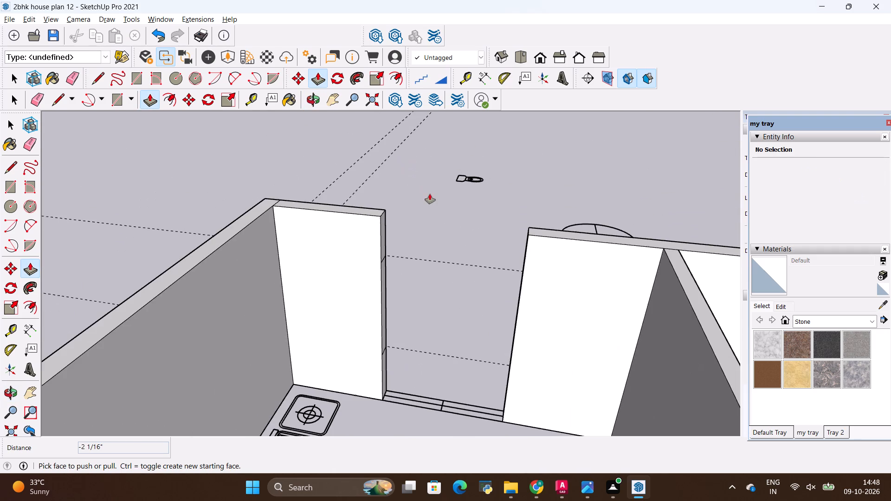
{"action": "scroll", "coordinate": [430, 194], "scroll_direction": "down", "scroll_amount": 1}
{"action": "scroll", "coordinate": [575, 224], "scroll_direction": "up", "scroll_amount": 4}
{"action": "left_click", "coordinate": [562, 234]}
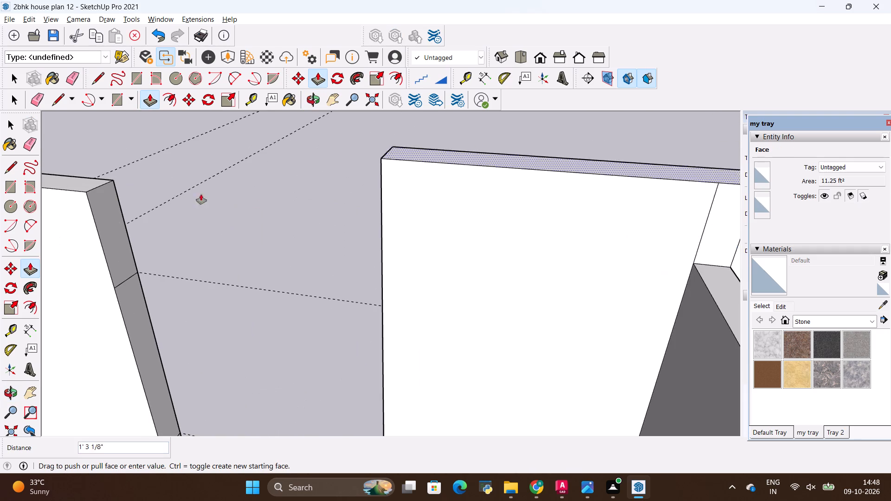
{"action": "left_click", "coordinate": [80, 176]}
Push/Pull the adjoining partition wall's top face up 2 1/16" to the top of the outer wall.
{"action": "scroll", "coordinate": [372, 190], "scroll_direction": "down", "scroll_amount": 3}
{"action": "scroll", "coordinate": [372, 190], "scroll_direction": "up", "scroll_amount": 1}
{"action": "scroll", "coordinate": [372, 190], "scroll_direction": "down", "scroll_amount": 7}
{"action": "scroll", "coordinate": [471, 189], "scroll_direction": "up", "scroll_amount": 4}
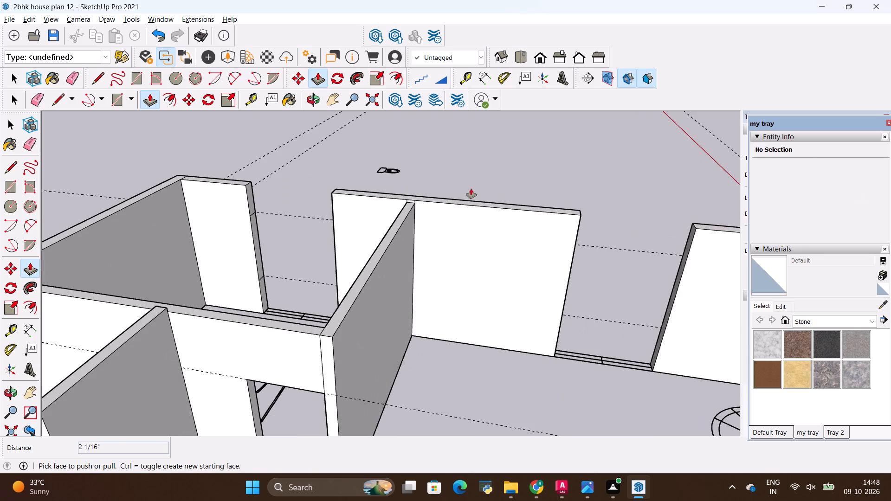
{"action": "scroll", "coordinate": [427, 189], "scroll_direction": "up", "scroll_amount": 4}
{"action": "left_click", "coordinate": [370, 238]}
{"action": "left_click", "coordinate": [412, 219]}
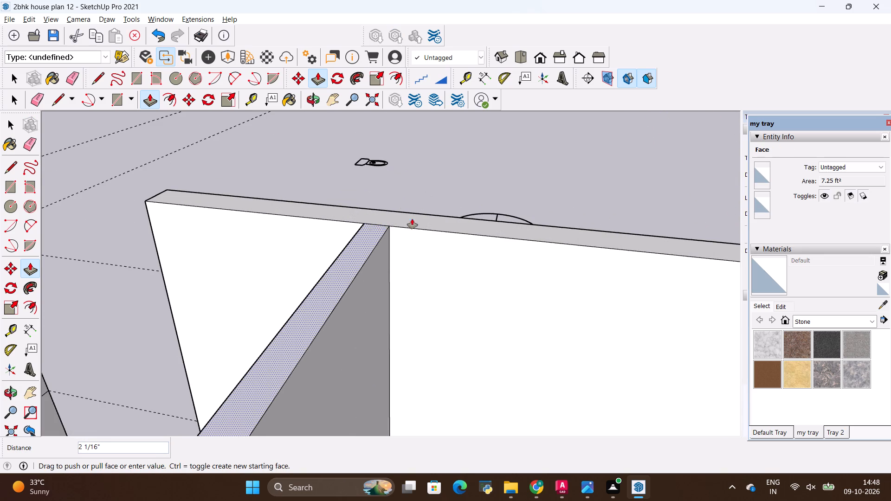
Raise the top face of the wall over the bedroom door opening 2 1/16" to the adjoining partition's top corner.
{"action": "scroll", "coordinate": [426, 213], "scroll_direction": "down", "scroll_amount": 12}
{"action": "scroll", "coordinate": [338, 328], "scroll_direction": "up", "scroll_amount": 6}
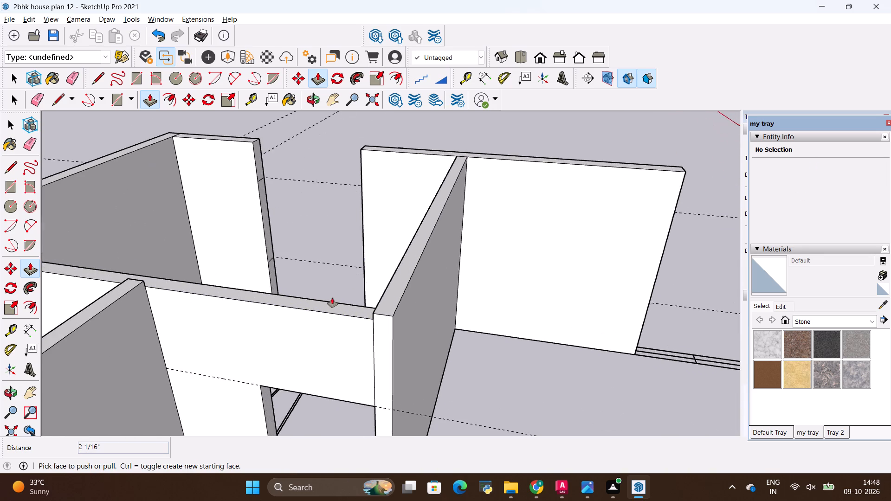
{"action": "scroll", "coordinate": [332, 298], "scroll_direction": "up", "scroll_amount": 1}
{"action": "left_click", "coordinate": [325, 310]}
{"action": "left_click", "coordinate": [442, 321]}
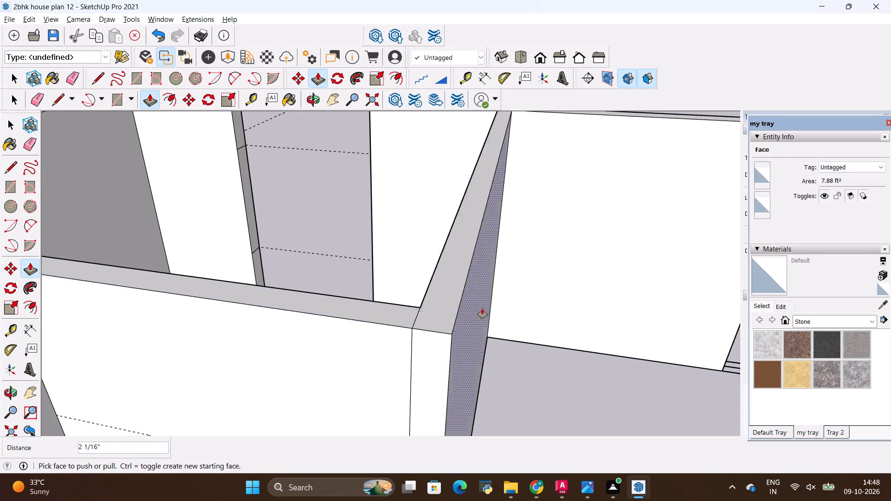
Push/Pull the upper end face of the outer wall 6' across the living area's window opening to close the wall above it.
{"action": "scroll", "coordinate": [485, 308], "scroll_direction": "down", "scroll_amount": 11}
{"action": "middle_click_drag", "start_coordinate": [417, 351], "coordinate": [405, 334]}
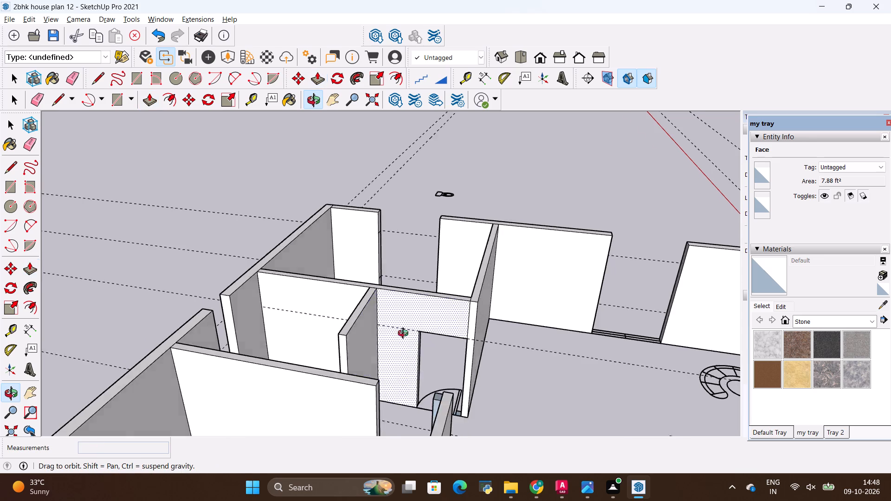
{"action": "middle_click_drag", "start_coordinate": [405, 334], "coordinate": [362, 303]}
{"action": "scroll", "coordinate": [428, 263], "scroll_direction": "down", "scroll_amount": 5}
{"action": "scroll", "coordinate": [519, 245], "scroll_direction": "up", "scroll_amount": 3}
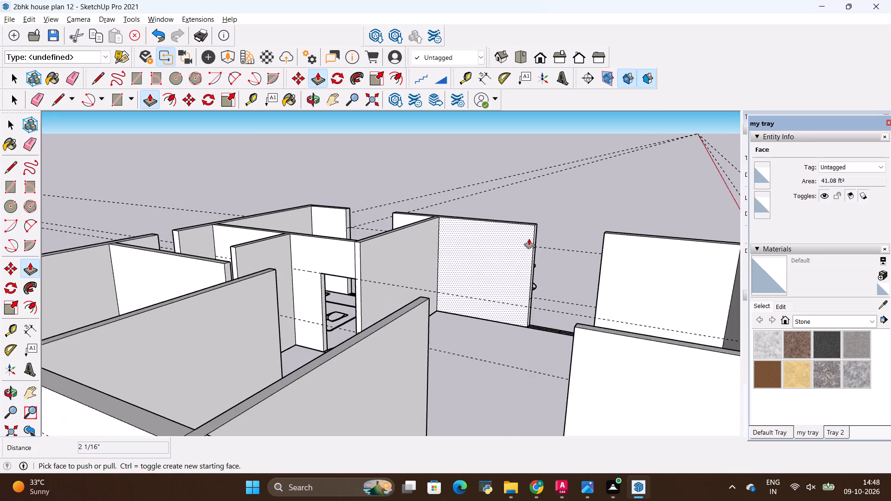
{"action": "scroll", "coordinate": [529, 239], "scroll_direction": "up", "scroll_amount": 5}
{"action": "middle_click_drag", "start_coordinate": [520, 255], "coordinate": [443, 290]}
{"action": "left_click", "coordinate": [429, 295]}
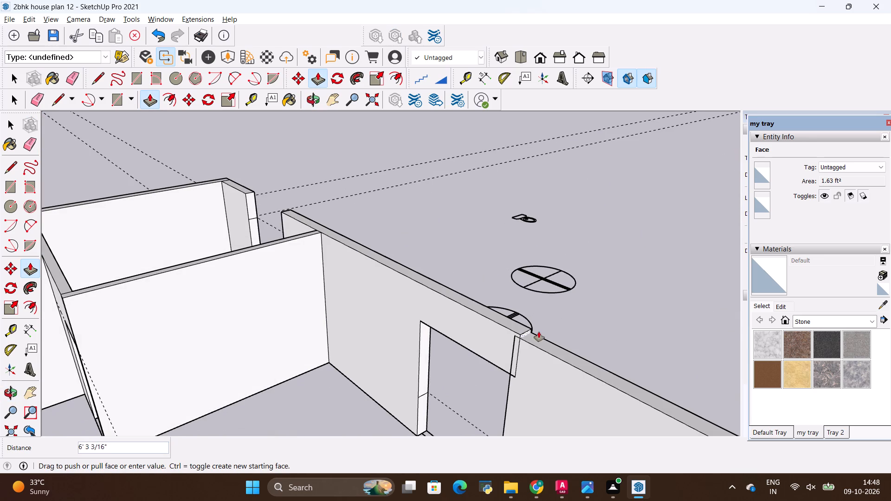
{"action": "left_click", "coordinate": [517, 335]}
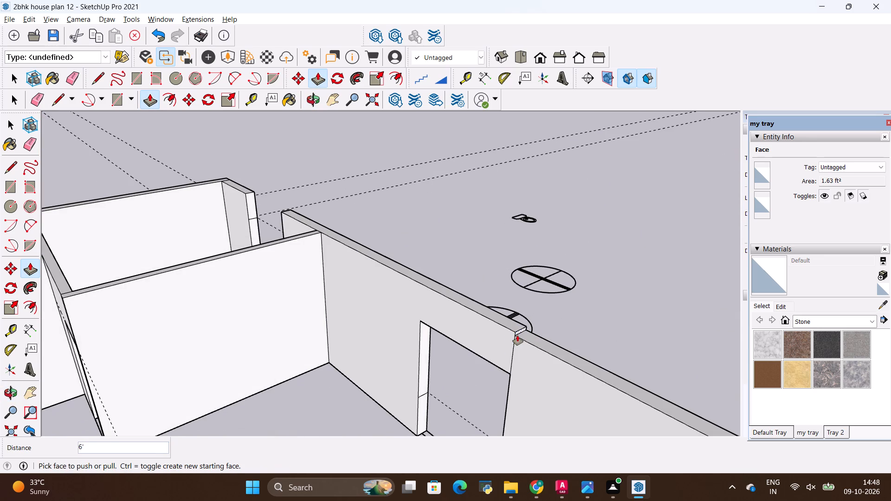
Raise the top face of the outer wall section beyond the living area window 2 1/16" to match the newly closed section.
{"action": "scroll", "coordinate": [506, 343], "scroll_direction": "up", "scroll_amount": 5}
{"action": "left_click", "coordinate": [552, 332]}
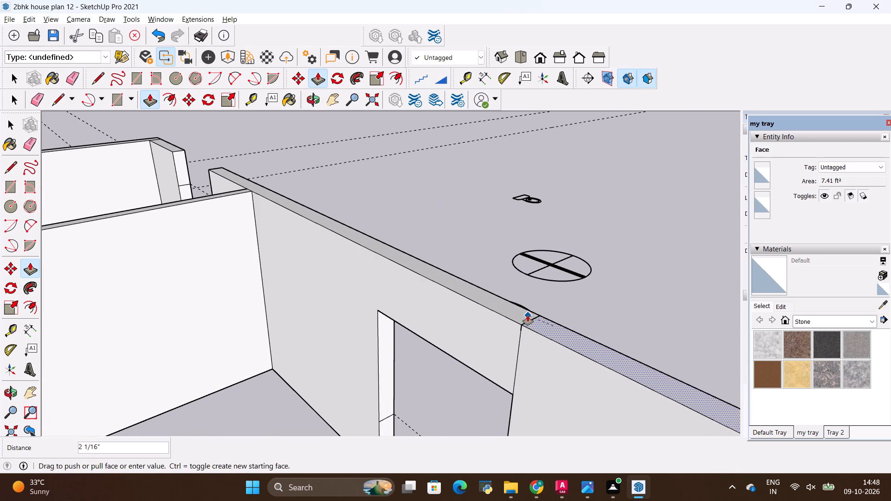
{"action": "left_click", "coordinate": [528, 315]}
Push/Pull the lower end face 6' across the living area's window opening to fill the wall below the sill.
{"action": "scroll", "coordinate": [431, 278], "scroll_direction": "down", "scroll_amount": 11}
{"action": "scroll", "coordinate": [428, 336], "scroll_direction": "up", "scroll_amount": 3}
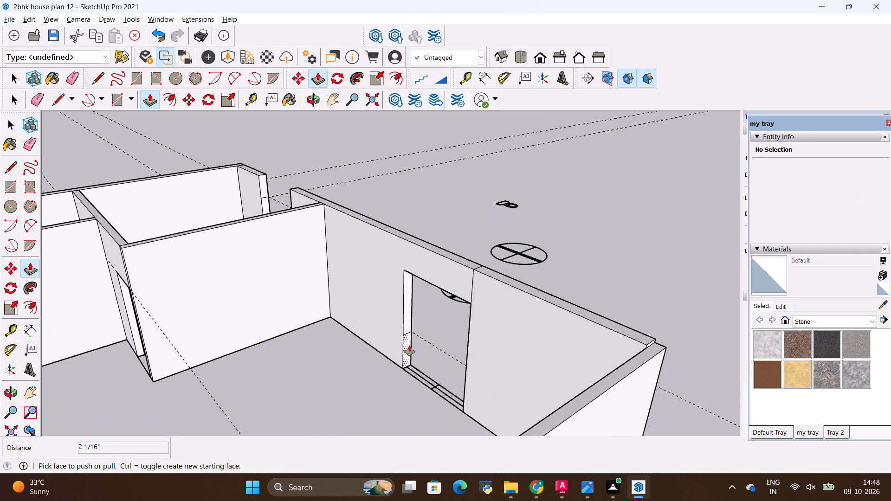
{"action": "left_click", "coordinate": [408, 347]}
{"action": "left_click", "coordinate": [465, 368]}
Push/Pull the upper end face of the bedroom's outer wall 6' across its window opening to close the wall above it.
{"action": "scroll", "coordinate": [398, 294], "scroll_direction": "down", "scroll_amount": 5}
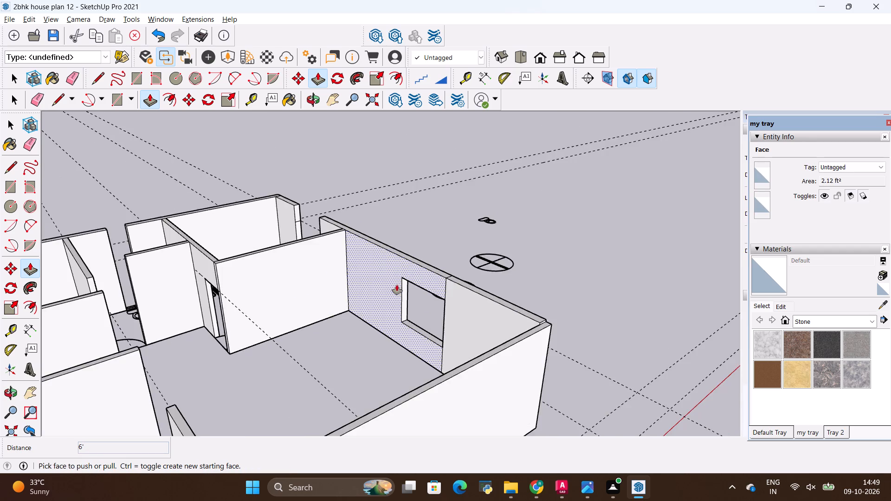
{"action": "scroll", "coordinate": [396, 274], "scroll_direction": "down", "scroll_amount": 7}
{"action": "scroll", "coordinate": [332, 231], "scroll_direction": "up", "scroll_amount": 12}
{"action": "left_click", "coordinate": [349, 253]}
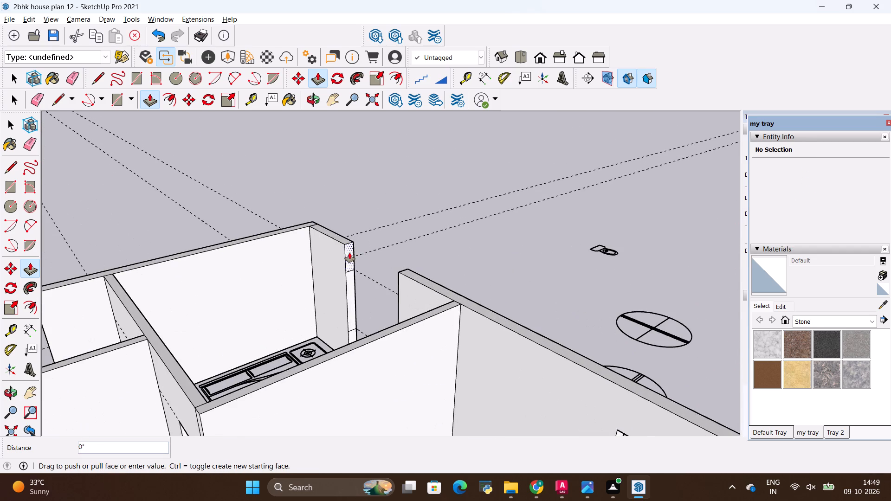
{"action": "left_click", "coordinate": [400, 274]}
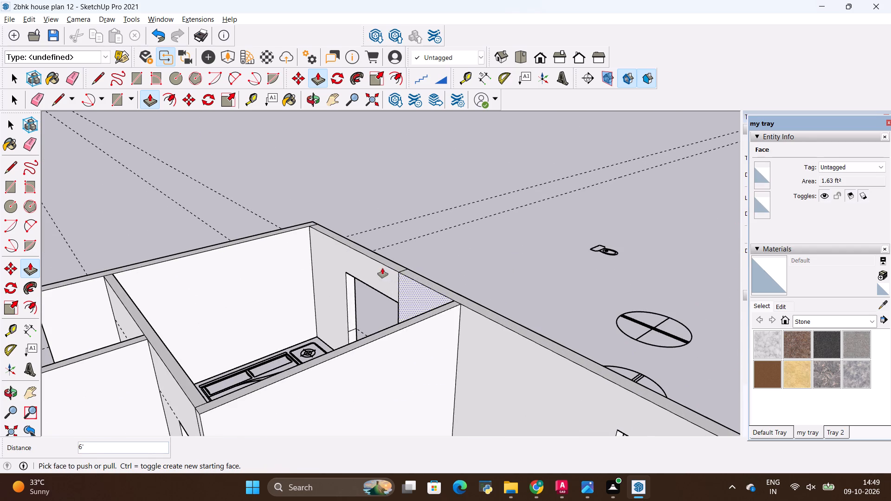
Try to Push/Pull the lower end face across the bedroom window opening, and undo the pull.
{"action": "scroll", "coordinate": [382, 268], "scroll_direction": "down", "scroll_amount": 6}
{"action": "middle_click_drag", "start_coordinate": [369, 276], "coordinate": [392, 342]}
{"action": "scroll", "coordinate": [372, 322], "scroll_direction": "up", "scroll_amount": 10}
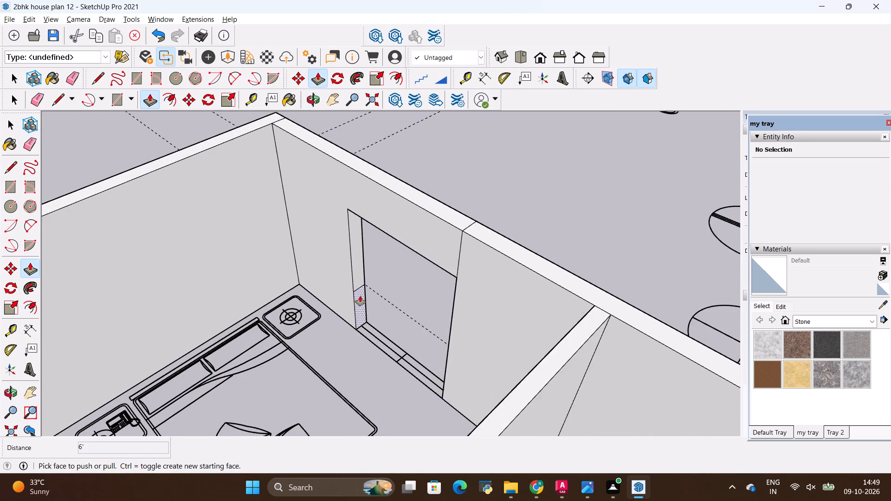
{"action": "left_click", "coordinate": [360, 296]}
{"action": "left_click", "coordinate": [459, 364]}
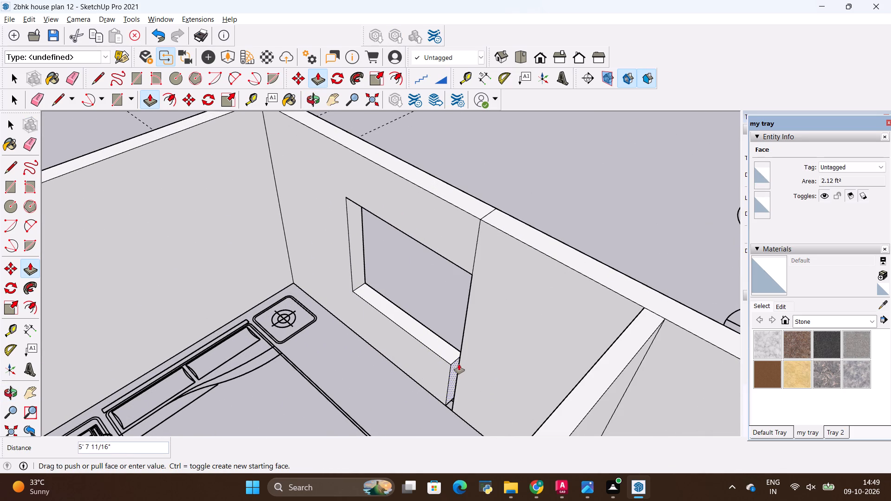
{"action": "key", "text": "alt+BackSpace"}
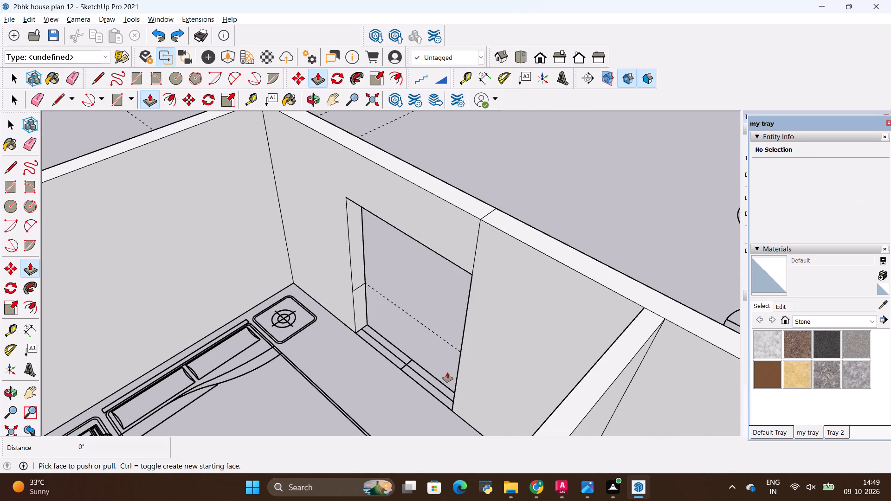
Push/Pull the lower end face 6' across the bedroom window opening to fill the wall below the sill.
{"action": "left_click", "coordinate": [360, 301]}
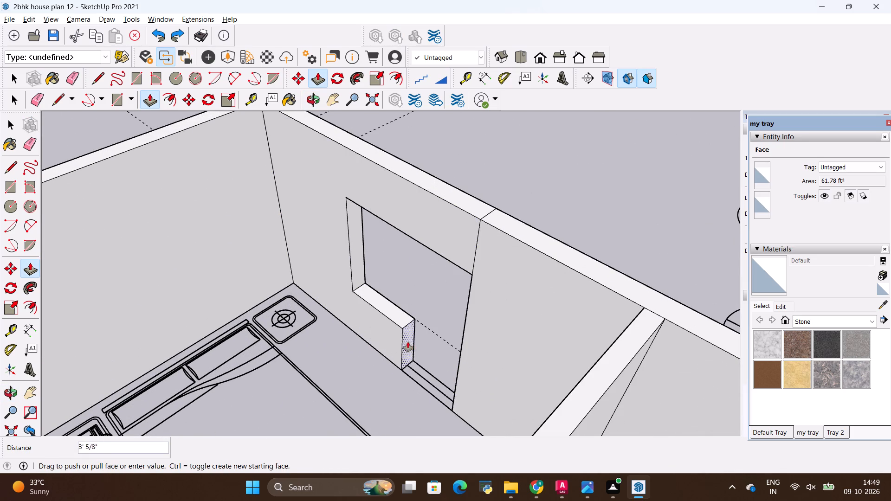
{"action": "left_click", "coordinate": [460, 370]}
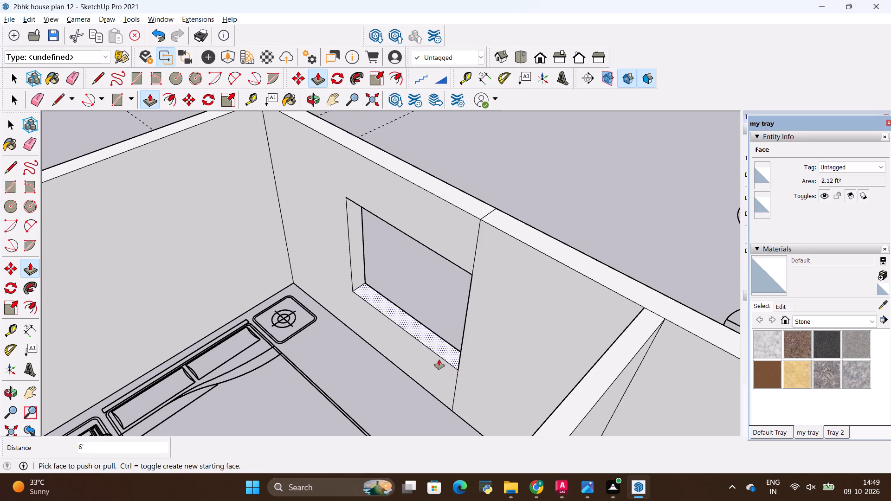
Draw two 9" edges across the outer wall's end face at the narrow window opening, one at each guide height.
{"action": "scroll", "coordinate": [462, 312], "scroll_direction": "down", "scroll_amount": 1}
{"action": "scroll", "coordinate": [478, 269], "scroll_direction": "down", "scroll_amount": 7}
{"action": "middle_click_drag", "start_coordinate": [478, 271], "coordinate": [104, 221]}
{"action": "middle_click_drag", "start_coordinate": [418, 215], "coordinate": [150, 190]}
{"action": "scroll", "coordinate": [150, 190], "scroll_direction": "down", "scroll_amount": 1}
{"action": "scroll", "coordinate": [385, 192], "scroll_direction": "down", "scroll_amount": 6}
{"action": "scroll", "coordinate": [418, 117], "scroll_direction": "up", "scroll_amount": 5}
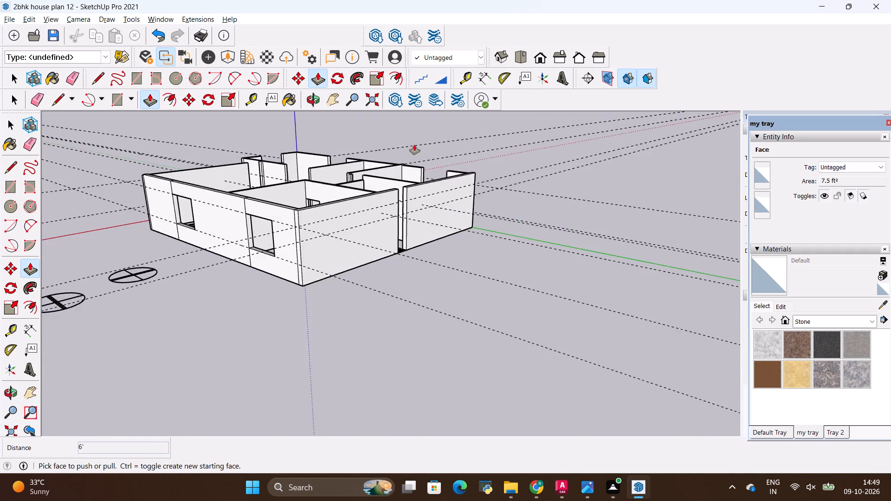
{"action": "scroll", "coordinate": [414, 145], "scroll_direction": "up", "scroll_amount": 11}
{"action": "scroll", "coordinate": [380, 238], "scroll_direction": "down", "scroll_amount": 6}
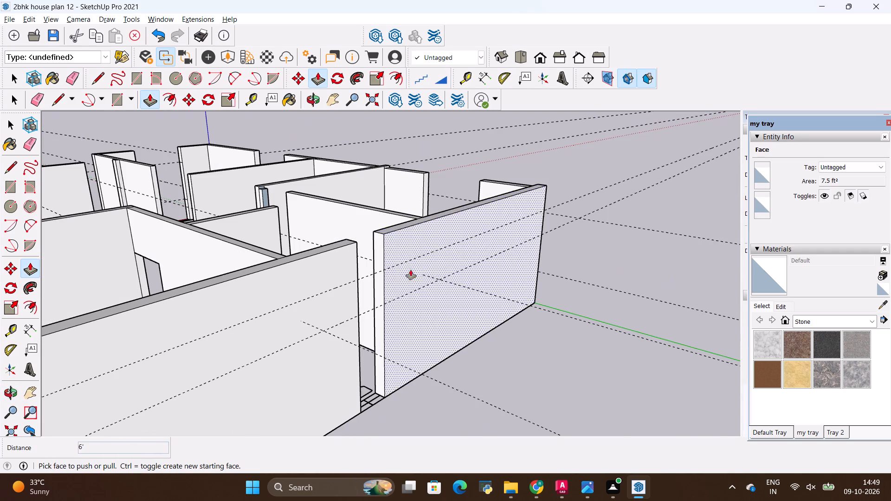
{"action": "middle_click_drag", "start_coordinate": [438, 267], "coordinate": [254, 284]}
{"action": "key", "text": "l"}
{"action": "scroll", "coordinate": [235, 270], "scroll_direction": "up", "scroll_amount": 4}
{"action": "middle_click_drag", "start_coordinate": [640, 284], "coordinate": [448, 322]}
{"action": "scroll", "coordinate": [75, 199], "scroll_direction": "up", "scroll_amount": 2}
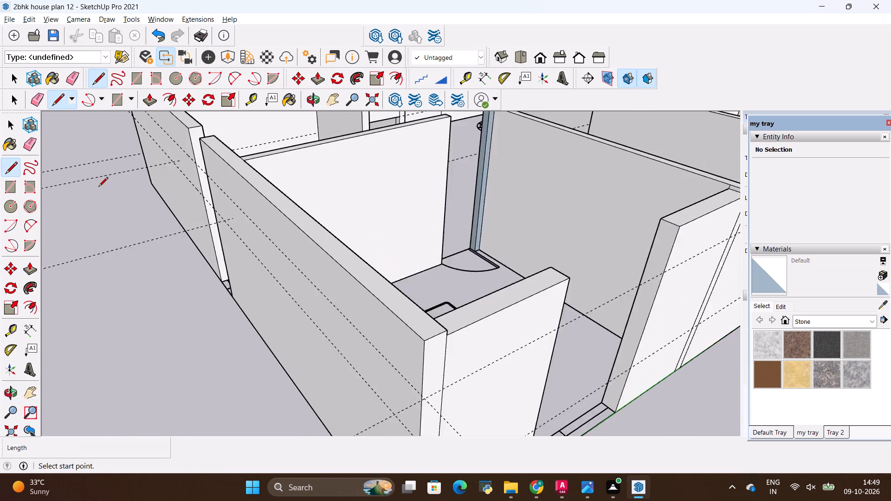
{"action": "middle_click_drag", "start_coordinate": [322, 298], "coordinate": [448, 309]}
{"action": "scroll", "coordinate": [426, 305], "scroll_direction": "up", "scroll_amount": 1}
{"action": "scroll", "coordinate": [216, 199], "scroll_direction": "up", "scroll_amount": 2}
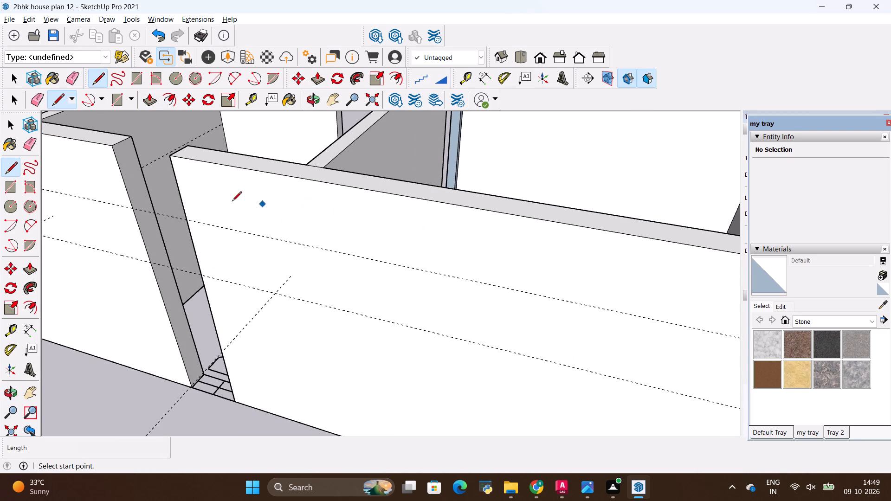
{"action": "scroll", "coordinate": [87, 187], "scroll_direction": "up", "scroll_amount": 6}
{"action": "left_click", "coordinate": [146, 209]}
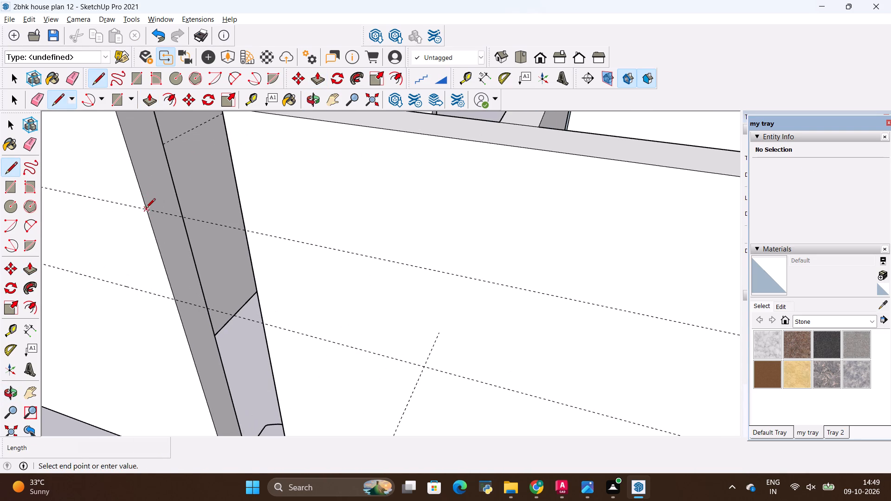
{"action": "left_click", "coordinate": [172, 192]}
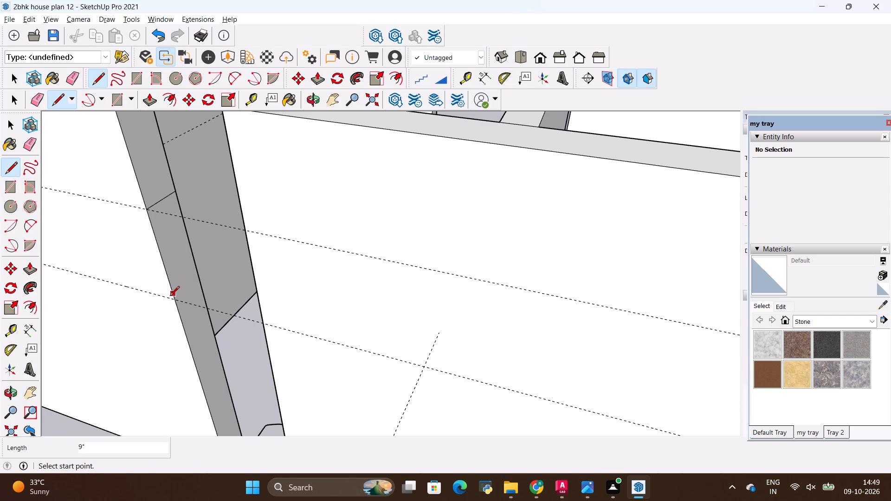
{"action": "left_click", "coordinate": [170, 298]}
{"action": "left_click", "coordinate": [201, 278]}
Push/Pull the upper part of the end face 2' across the narrow window opening to close the wall above it.
{"action": "scroll", "coordinate": [186, 282], "scroll_direction": "down", "scroll_amount": 10}
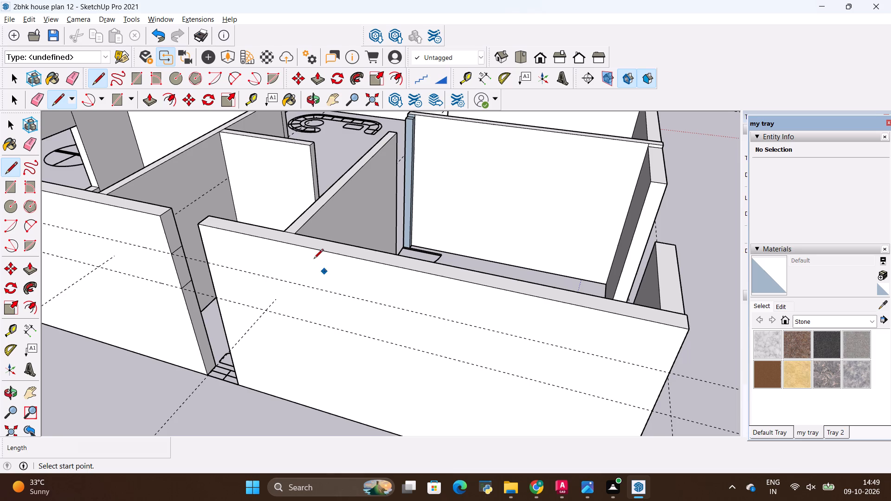
{"action": "scroll", "coordinate": [336, 244], "scroll_direction": "down", "scroll_amount": 2}
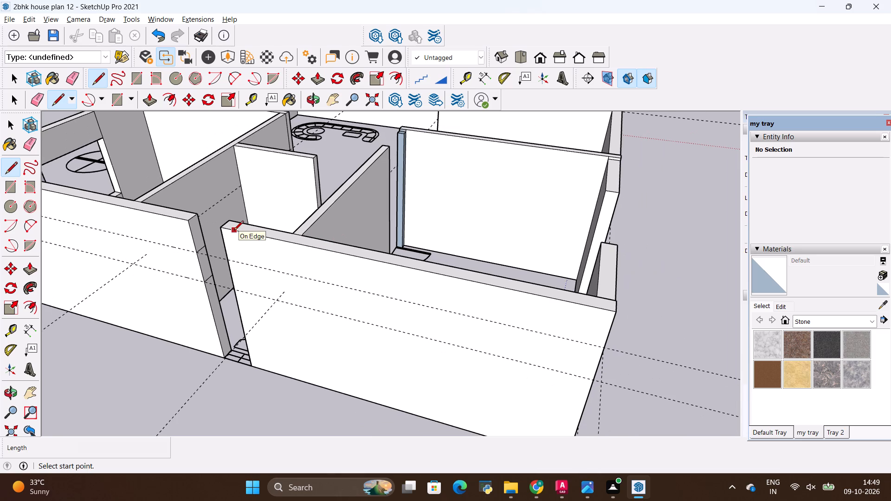
{"action": "key", "text": "p"}
{"action": "left_click", "coordinate": [196, 235]}
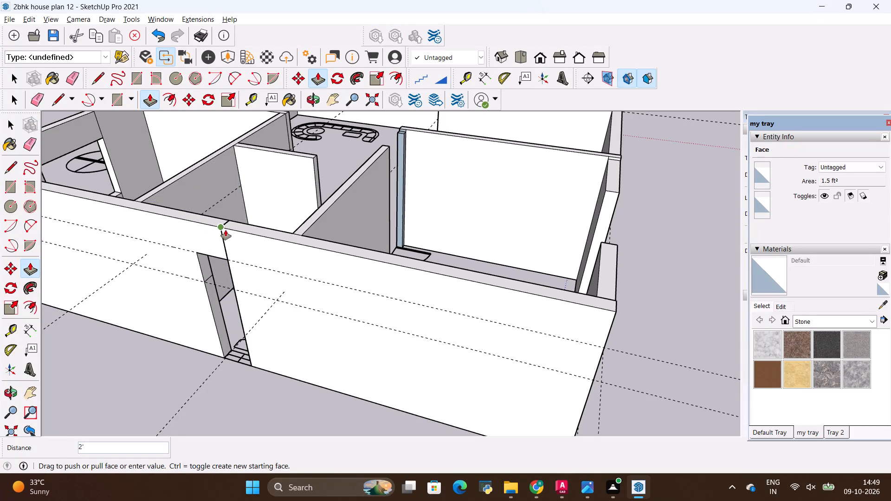
{"action": "left_click", "coordinate": [225, 229]}
Push/Pull the lower part of the end face 2' across the narrow window opening to fill the wall below it.
{"action": "left_click", "coordinate": [216, 316]}
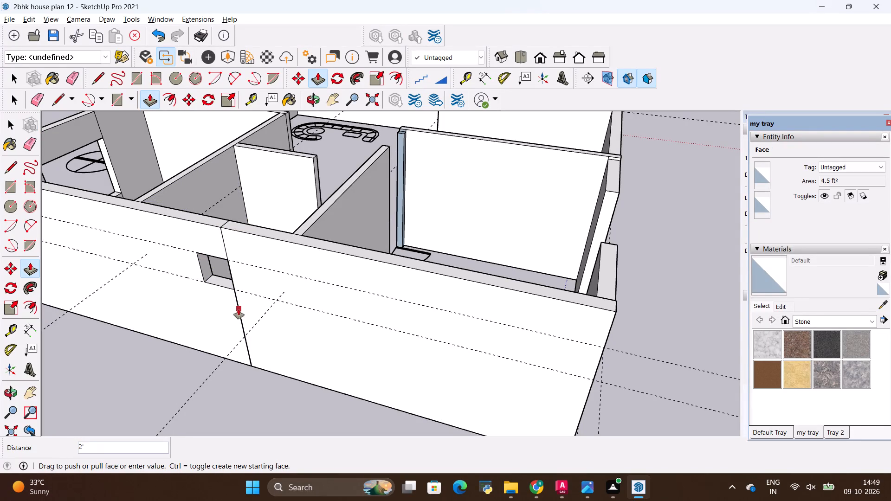
{"action": "left_click", "coordinate": [239, 306]}
Push/Pull the upper end face 6' across the corner bedroom's window opening on the green-axis outer wall, closing the wall above it.
{"action": "scroll", "coordinate": [200, 326], "scroll_direction": "down", "scroll_amount": 4}
{"action": "middle_click_drag", "start_coordinate": [417, 327], "coordinate": [357, 319]}
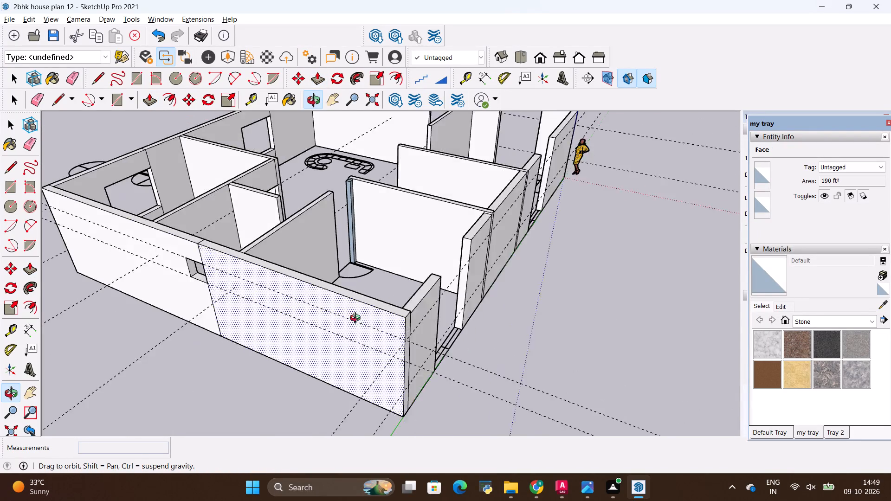
{"action": "middle_click_drag", "start_coordinate": [357, 319], "coordinate": [98, 315]}
{"action": "middle_click_drag", "start_coordinate": [359, 304], "coordinate": [321, 310]}
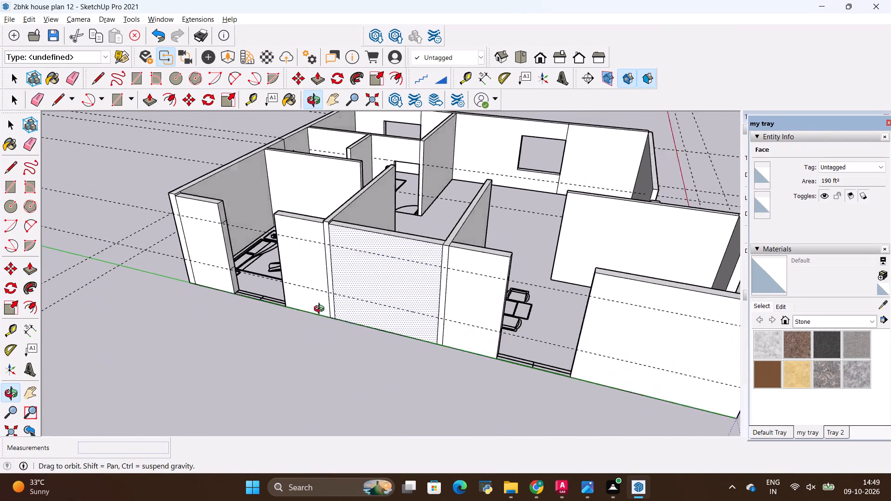
{"action": "middle_click_drag", "start_coordinate": [321, 310], "coordinate": [271, 321]}
{"action": "scroll", "coordinate": [215, 197], "scroll_direction": "up", "scroll_amount": 5}
{"action": "left_click", "coordinate": [197, 196]}
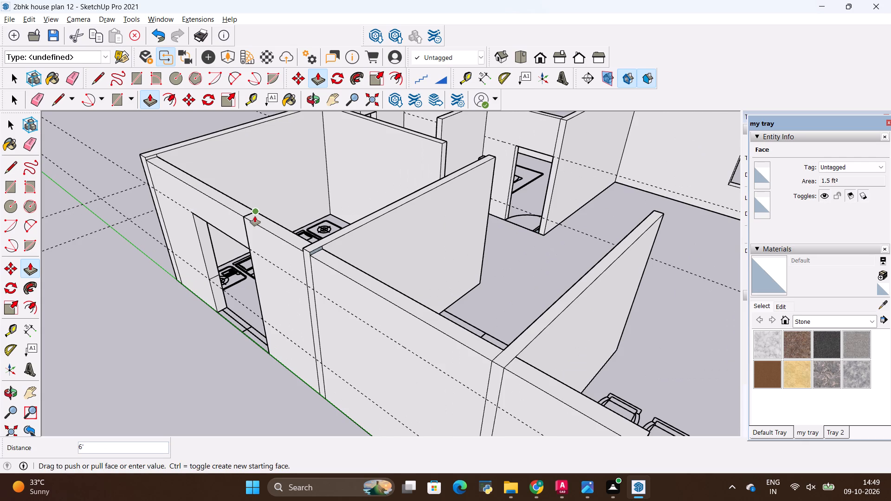
{"action": "left_click", "coordinate": [250, 216]}
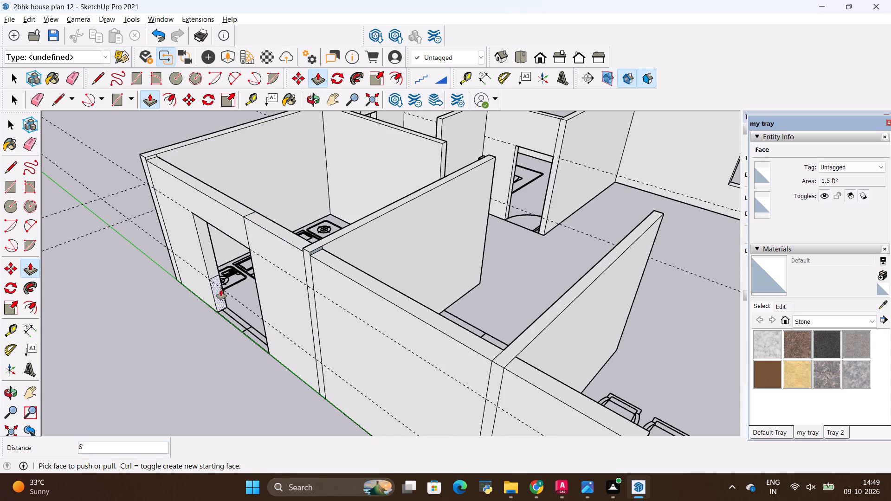
Push/Pull the lower end face 6' across the corner bedroom's window opening on the green-axis outer wall, filling the wall below it.
{"action": "left_click", "coordinate": [221, 290]}
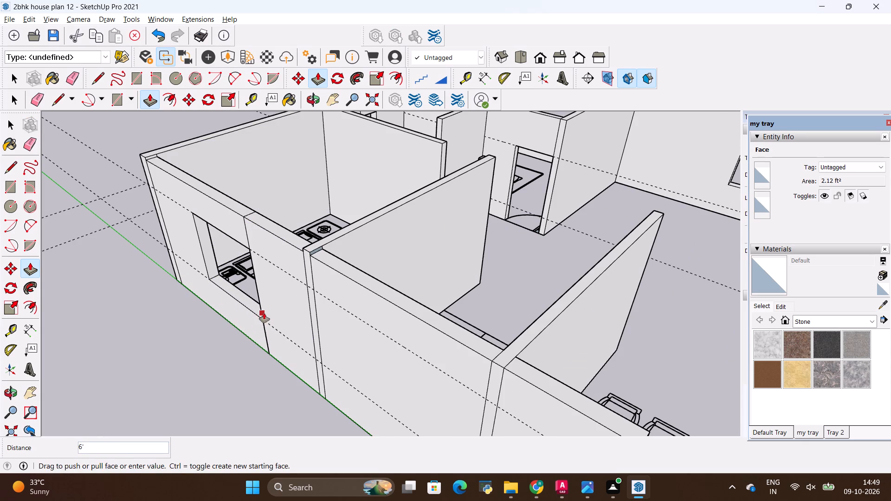
{"action": "left_click", "coordinate": [264, 313]}
Place a guide 3' below the top edge of the bedroom wall beside the bathroom, where its door opening is.
{"action": "scroll", "coordinate": [231, 327], "scroll_direction": "down", "scroll_amount": 6}
{"action": "scroll", "coordinate": [346, 255], "scroll_direction": "up", "scroll_amount": 5}
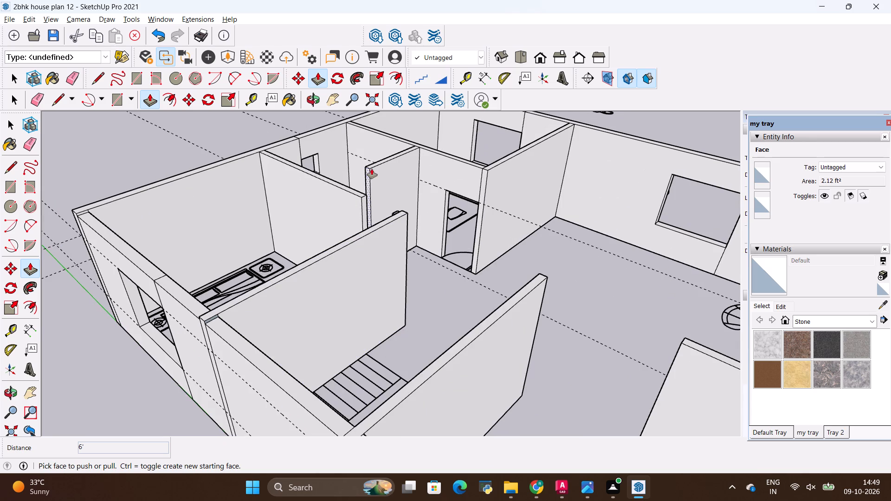
{"action": "middle_click_drag", "start_coordinate": [439, 255], "coordinate": [205, 258]}
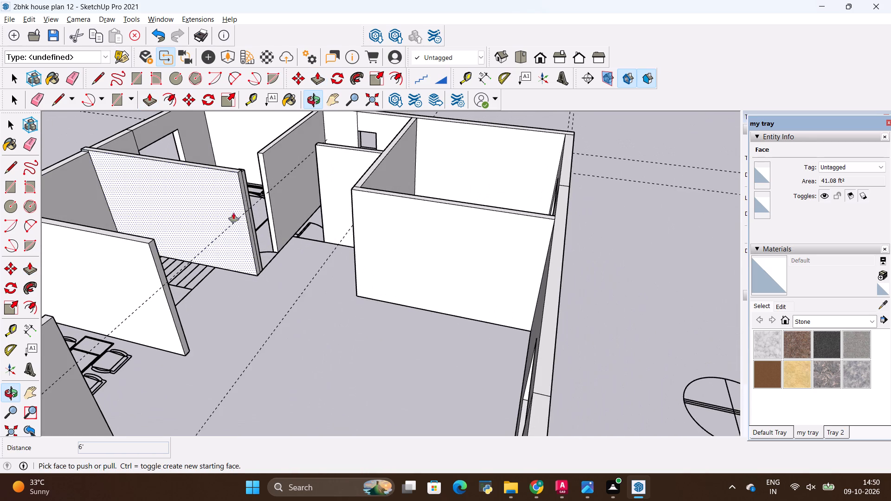
{"action": "scroll", "coordinate": [258, 153], "scroll_direction": "up", "scroll_amount": 9}
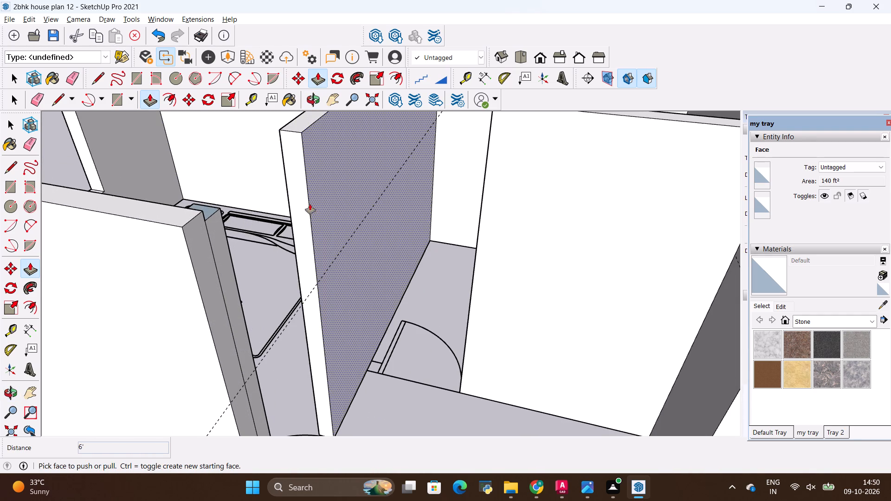
{"action": "scroll", "coordinate": [309, 207], "scroll_direction": "down", "scroll_amount": 5}
{"action": "middle_click_drag", "start_coordinate": [420, 241], "coordinate": [239, 208]}
{"action": "middle_click_drag", "start_coordinate": [237, 203], "coordinate": [244, 219]}
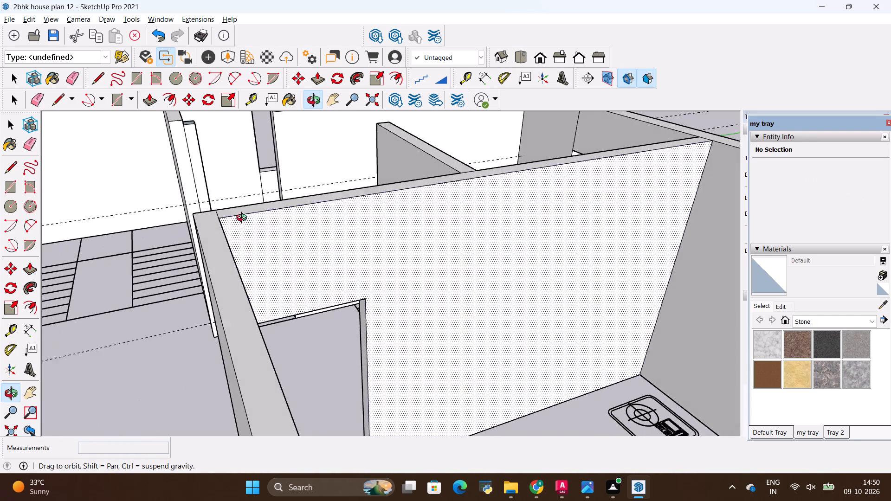
{"action": "middle_click_drag", "start_coordinate": [244, 219], "coordinate": [490, 225]}
{"action": "scroll", "coordinate": [181, 152], "scroll_direction": "up", "scroll_amount": 3}
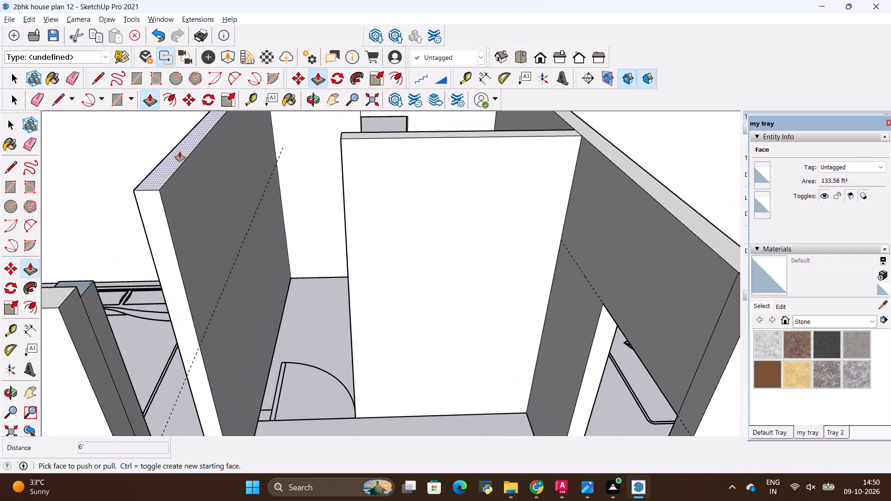
{"action": "key", "text": "t"}
{"action": "left_click", "coordinate": [175, 173]}
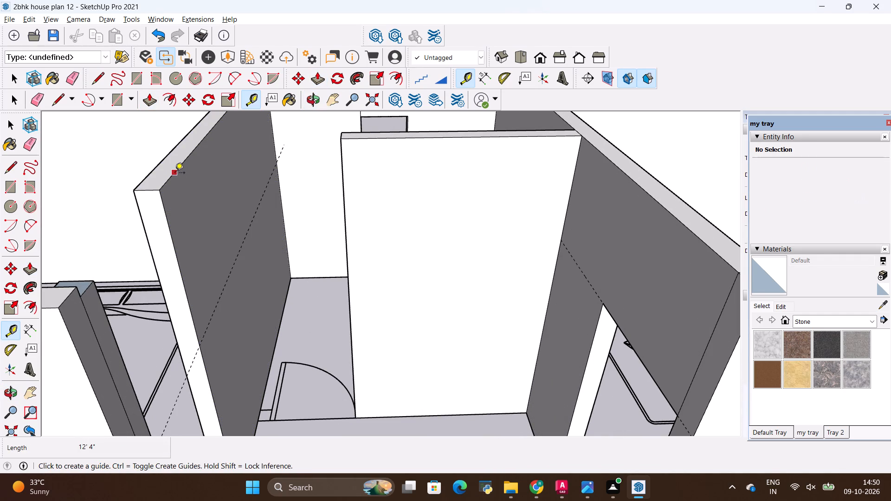
{"action": "key", "text": "BackSpace"}
{"action": "type", "text": "3'"}
{"action": "key", "text": "Return"}
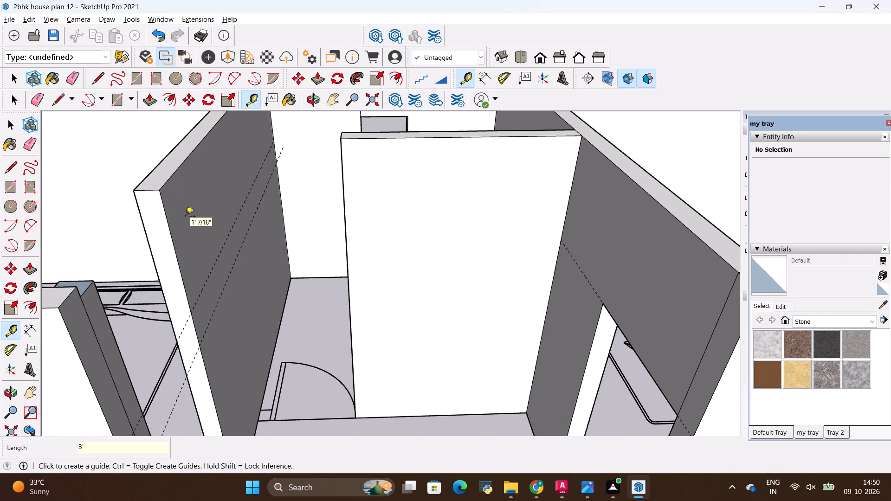
Draw a 6" edge across that wall's end face at the guide and Push/Pull the upper part 3' 5" across the door opening.
{"action": "key", "text": "l"}
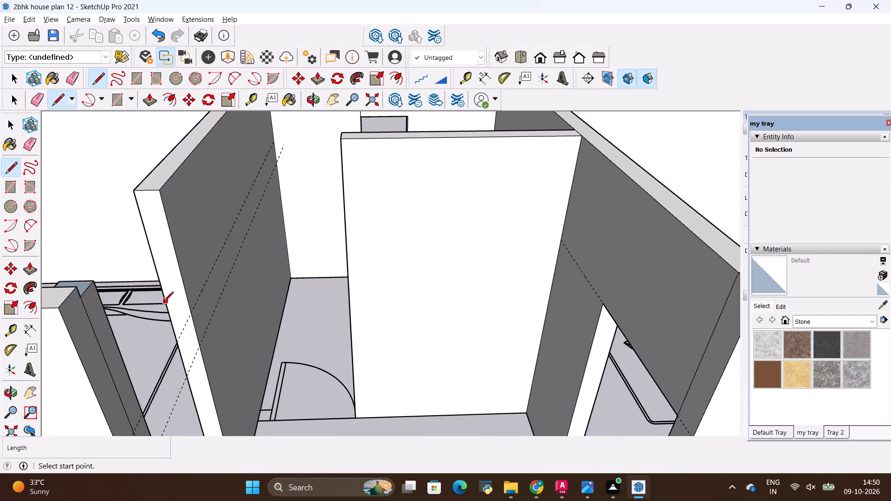
{"action": "left_click", "coordinate": [190, 313]}
{"action": "left_click", "coordinate": [165, 315]}
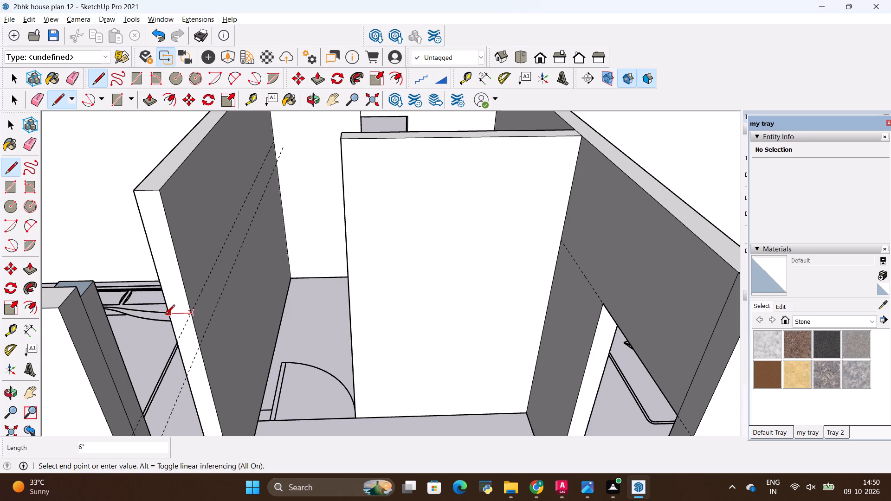
{"action": "key", "text": "p"}
{"action": "left_click", "coordinate": [186, 298]}
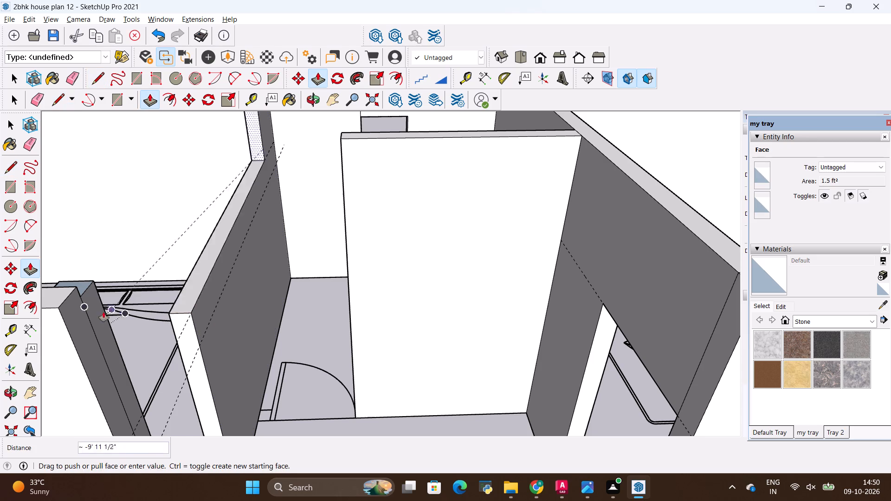
{"action": "left_click", "coordinate": [83, 314]}
Erase the leftover seam edges above, below and on the wall top at the bathroom's narrow window.
{"action": "scroll", "coordinate": [145, 285], "scroll_direction": "down", "scroll_amount": 12}
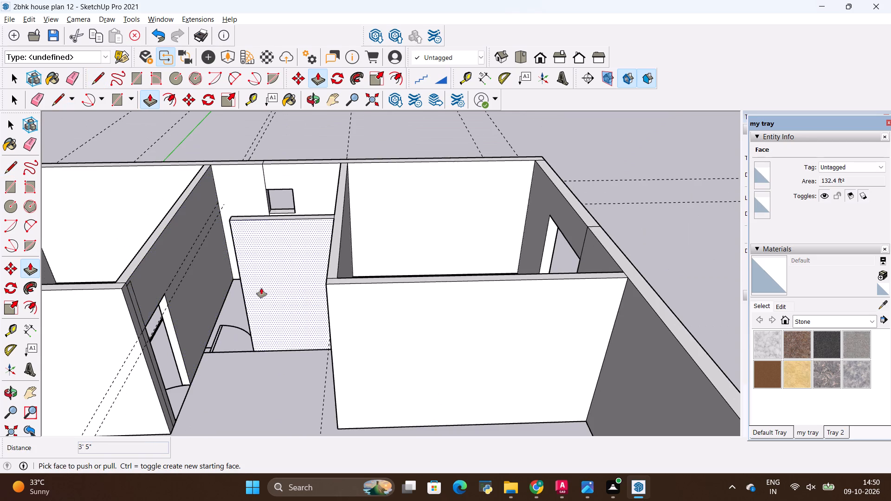
{"action": "middle_click_drag", "start_coordinate": [312, 291], "coordinate": [492, 340]}
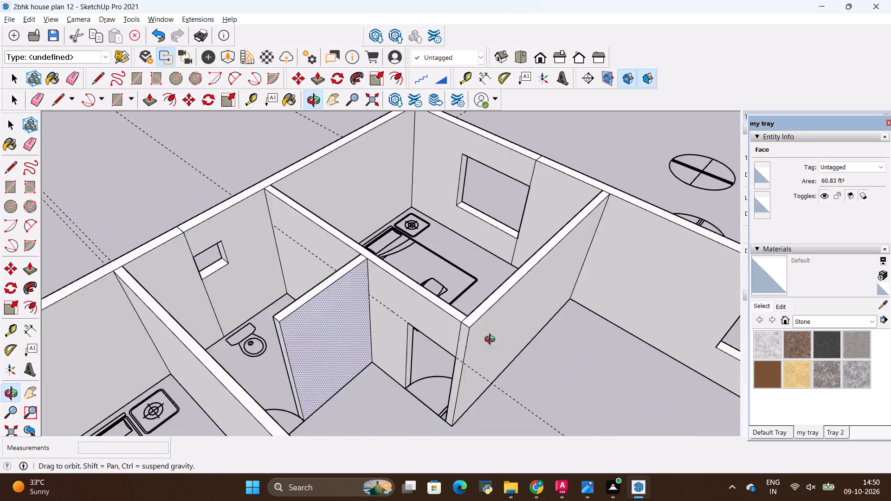
{"action": "middle_click_drag", "start_coordinate": [492, 340], "coordinate": [436, 340]}
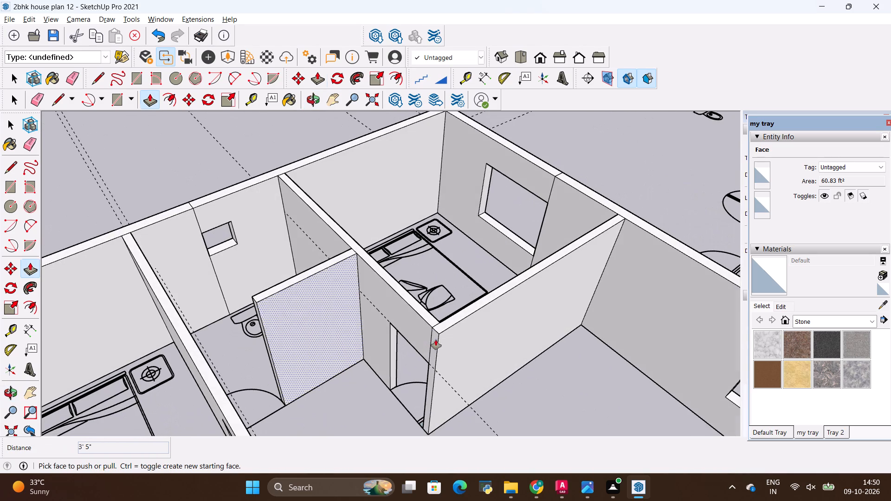
{"action": "key", "text": "e"}
{"action": "scroll", "coordinate": [107, 229], "scroll_direction": "up", "scroll_amount": 3}
{"action": "left_click_drag", "start_coordinate": [217, 217], "coordinate": [201, 220]}
{"action": "scroll", "coordinate": [233, 295], "scroll_direction": "up", "scroll_amount": 3}
{"action": "left_click_drag", "start_coordinate": [252, 282], "coordinate": [230, 293]}
{"action": "scroll", "coordinate": [175, 163], "scroll_direction": "up", "scroll_amount": 7}
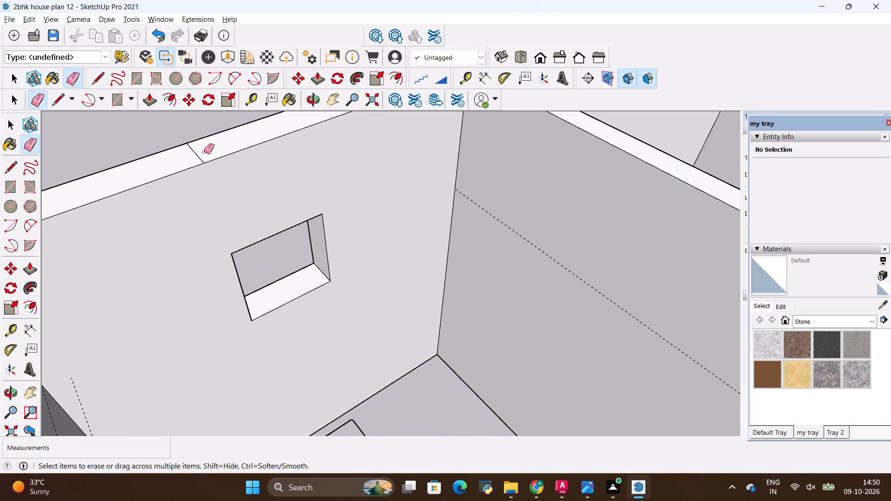
{"action": "left_click_drag", "start_coordinate": [205, 152], "coordinate": [188, 158]}
Erase the guide lines running along the walls on both sides of the bathroom.
{"action": "left_click_drag", "start_coordinate": [490, 206], "coordinate": [495, 221]}
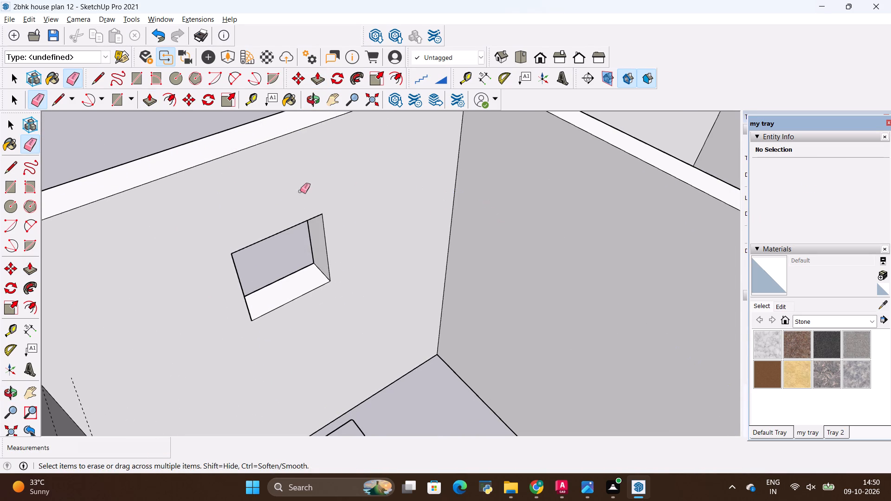
{"action": "scroll", "coordinate": [285, 189], "scroll_direction": "down", "scroll_amount": 6}
{"action": "left_click", "coordinate": [168, 342]}
{"action": "left_click_drag", "start_coordinate": [184, 342], "coordinate": [173, 358]}
{"action": "scroll", "coordinate": [194, 309], "scroll_direction": "down", "scroll_amount": 6}
{"action": "left_click_drag", "start_coordinate": [136, 208], "coordinate": [100, 228]}
{"action": "scroll", "coordinate": [120, 231], "scroll_direction": "down", "scroll_amount": 7}
{"action": "scroll", "coordinate": [300, 242], "scroll_direction": "down", "scroll_amount": 6}
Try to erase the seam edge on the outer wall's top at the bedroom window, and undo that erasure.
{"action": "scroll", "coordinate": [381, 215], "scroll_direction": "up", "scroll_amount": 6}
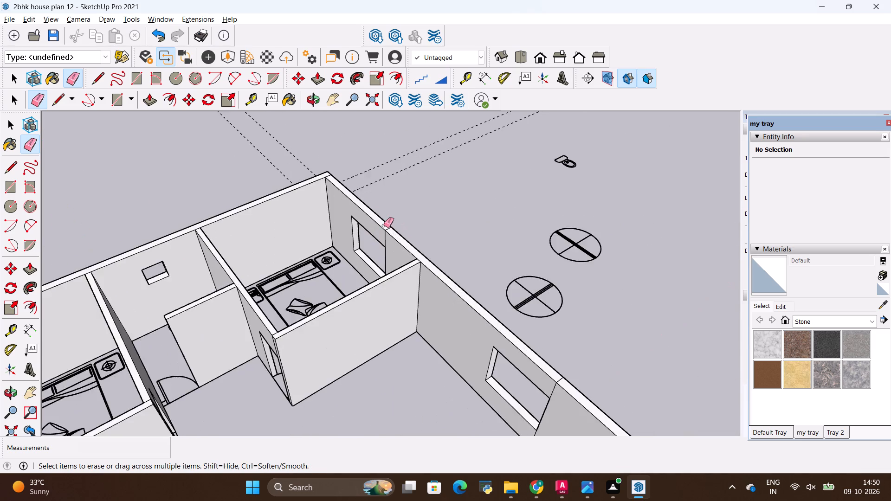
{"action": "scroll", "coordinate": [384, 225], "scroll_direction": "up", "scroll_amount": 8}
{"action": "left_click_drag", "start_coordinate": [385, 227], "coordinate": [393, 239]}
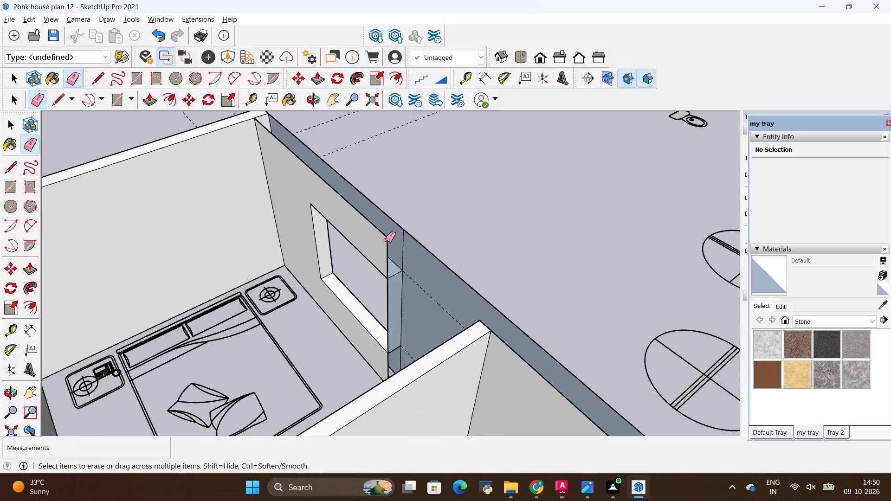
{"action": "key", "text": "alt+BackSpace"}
Erase the leftover seam edges on the outer wall's top and above and below the bedroom's window.
{"action": "scroll", "coordinate": [381, 235], "scroll_direction": "up", "scroll_amount": 6}
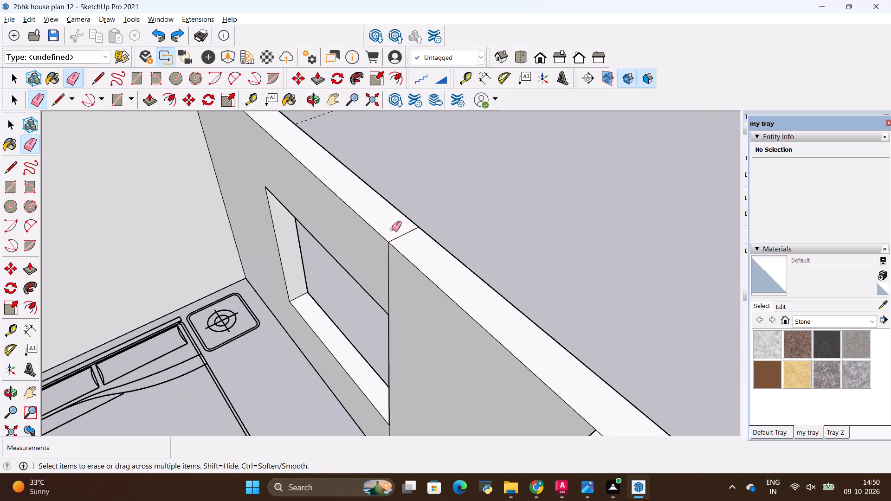
{"action": "left_click_drag", "start_coordinate": [392, 229], "coordinate": [407, 240]}
{"action": "left_click_drag", "start_coordinate": [377, 257], "coordinate": [398, 263]}
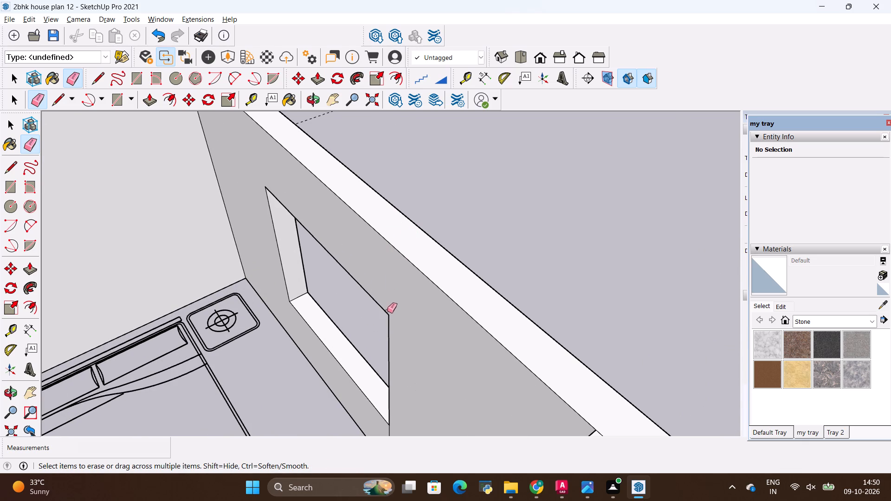
{"action": "scroll", "coordinate": [393, 276], "scroll_direction": "down", "scroll_amount": 6}
{"action": "middle_click_drag", "start_coordinate": [381, 358], "coordinate": [566, 329]}
{"action": "scroll", "coordinate": [564, 328], "scroll_direction": "down", "scroll_amount": 1}
{"action": "scroll", "coordinate": [527, 329], "scroll_direction": "up", "scroll_amount": 4}
{"action": "left_click_drag", "start_coordinate": [506, 328], "coordinate": [445, 330]}
Erase the leftover seam edges above, below and on the wall top at the living room's window.
{"action": "scroll", "coordinate": [442, 331], "scroll_direction": "down", "scroll_amount": 19}
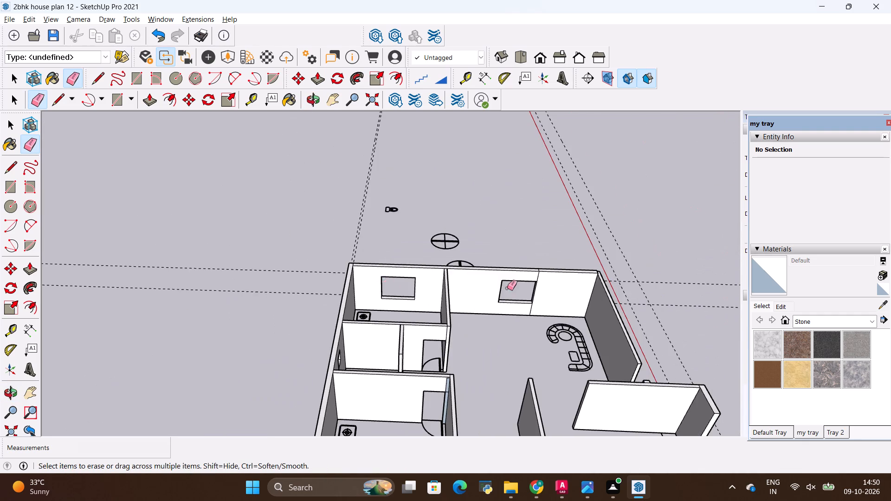
{"action": "scroll", "coordinate": [546, 289], "scroll_direction": "up", "scroll_amount": 12}
{"action": "left_click_drag", "start_coordinate": [536, 281], "coordinate": [551, 279]}
{"action": "scroll", "coordinate": [546, 257], "scroll_direction": "up", "scroll_amount": 5}
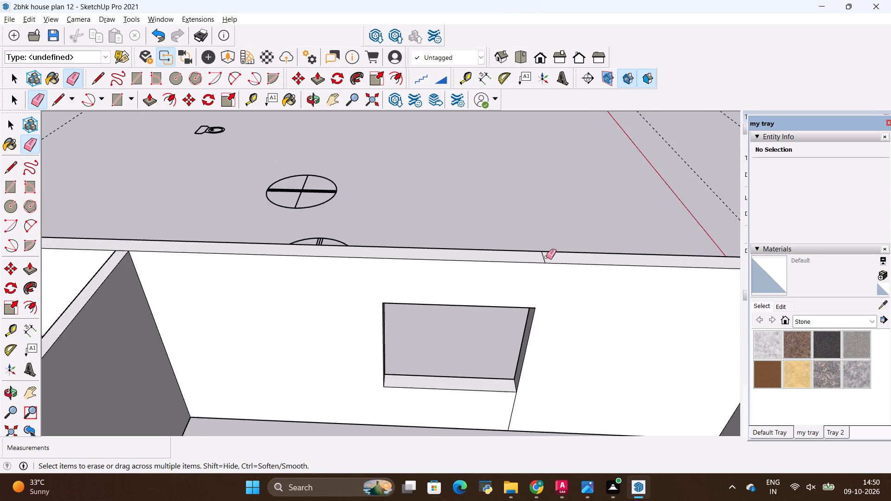
{"action": "scroll", "coordinate": [546, 257], "scroll_direction": "up", "scroll_amount": 4}
{"action": "left_click_drag", "start_coordinate": [545, 257], "coordinate": [535, 257]}
{"action": "scroll", "coordinate": [527, 239], "scroll_direction": "down", "scroll_amount": 11}
{"action": "scroll", "coordinate": [488, 329], "scroll_direction": "up", "scroll_amount": 6}
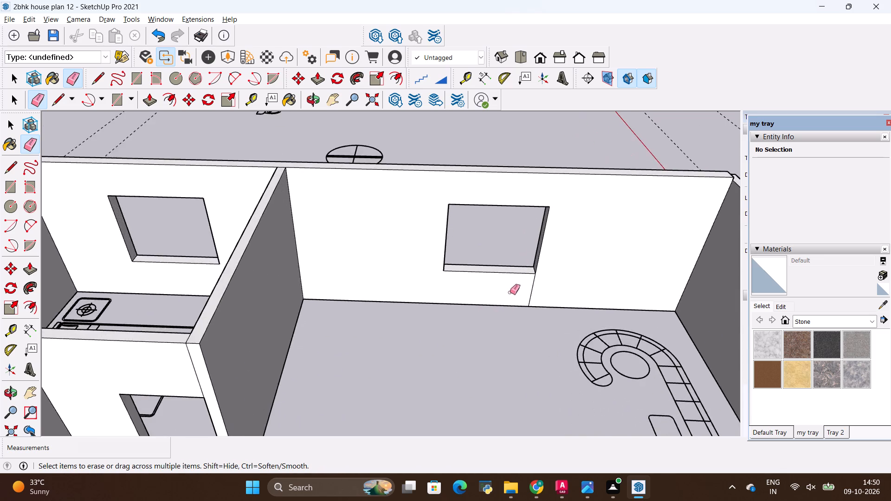
{"action": "scroll", "coordinate": [510, 292], "scroll_direction": "up", "scroll_amount": 3}
{"action": "left_click_drag", "start_coordinate": [536, 289], "coordinate": [552, 284]}
{"action": "scroll", "coordinate": [427, 288], "scroll_direction": "down", "scroll_amount": 12}
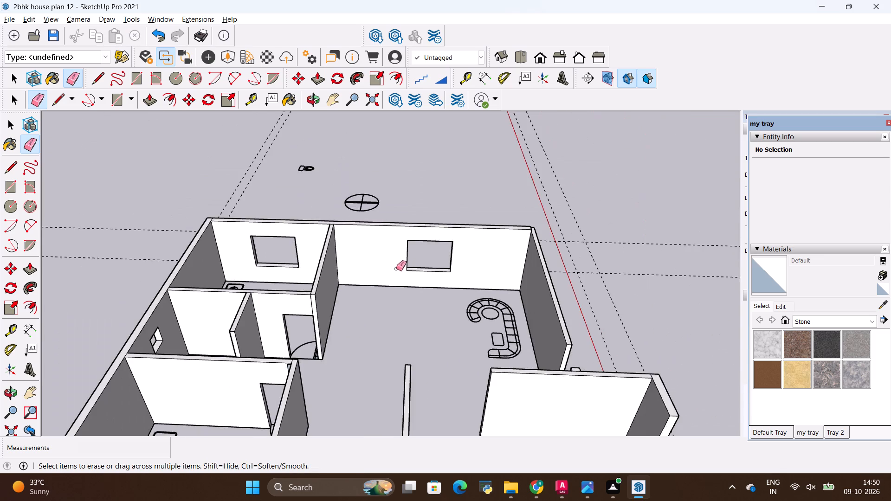
Push/Pull the upper end face 6' across the dining area's window opening, closing the wall above it.
{"action": "scroll", "coordinate": [411, 260], "scroll_direction": "down", "scroll_amount": 6}
{"action": "middle_click_drag", "start_coordinate": [509, 307], "coordinate": [232, 239]}
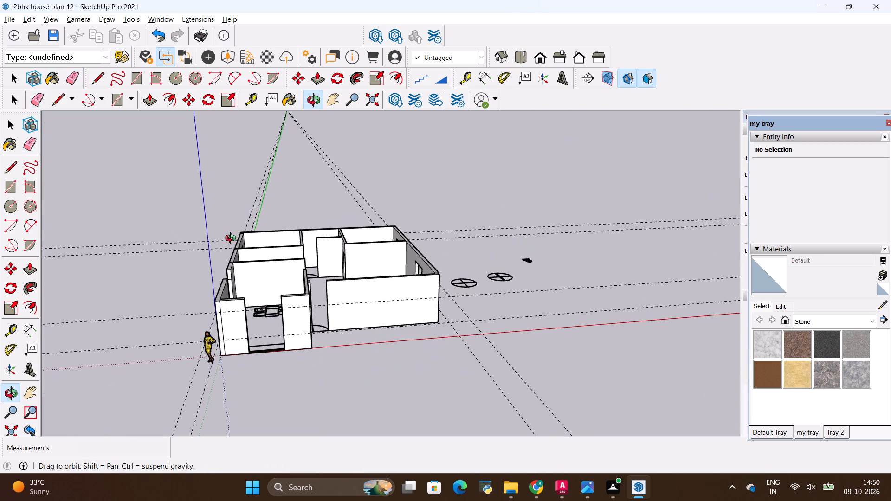
{"action": "middle_click_drag", "start_coordinate": [232, 239], "coordinate": [232, 244]}
{"action": "scroll", "coordinate": [267, 314], "scroll_direction": "up", "scroll_amount": 6}
{"action": "middle_click_drag", "start_coordinate": [588, 266], "coordinate": [528, 295]}
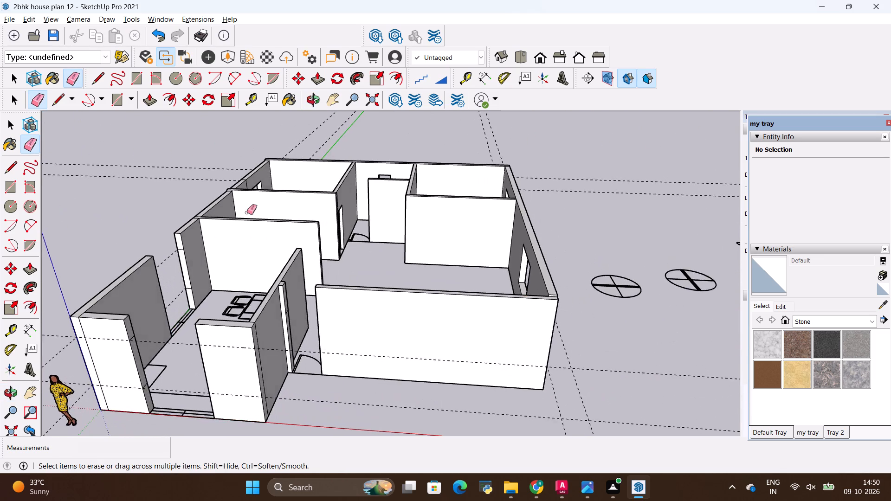
{"action": "scroll", "coordinate": [248, 212], "scroll_direction": "up", "scroll_amount": 3}
{"action": "scroll", "coordinate": [661, 216], "scroll_direction": "down", "scroll_amount": 1}
{"action": "scroll", "coordinate": [521, 236], "scroll_direction": "down", "scroll_amount": 6}
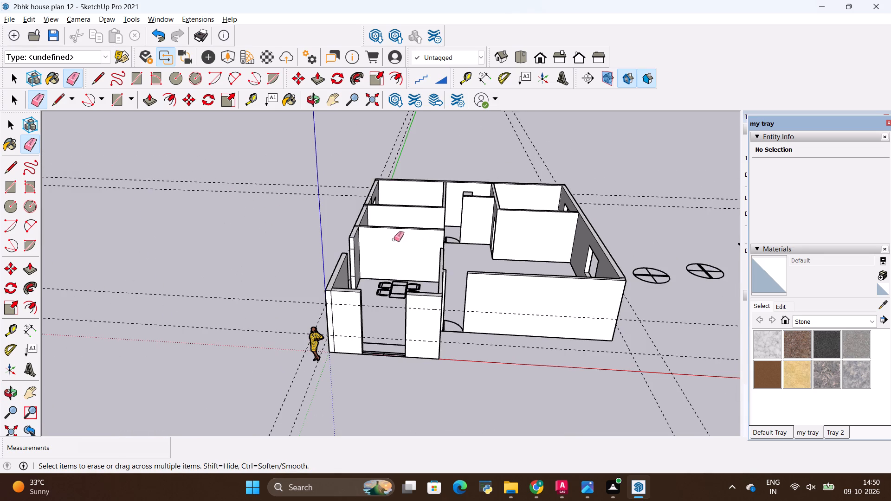
{"action": "scroll", "coordinate": [392, 239], "scroll_direction": "up", "scroll_amount": 10}
{"action": "key", "text": "p"}
{"action": "left_click", "coordinate": [343, 231]}
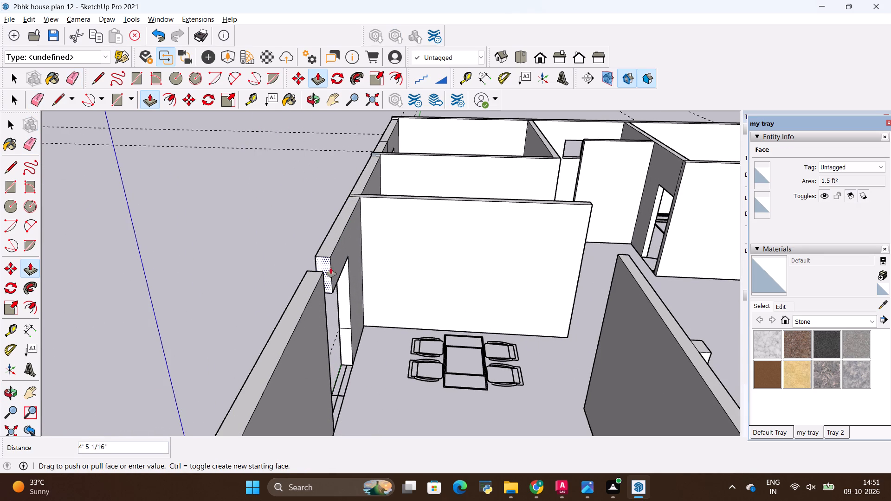
{"action": "left_click", "coordinate": [318, 271]}
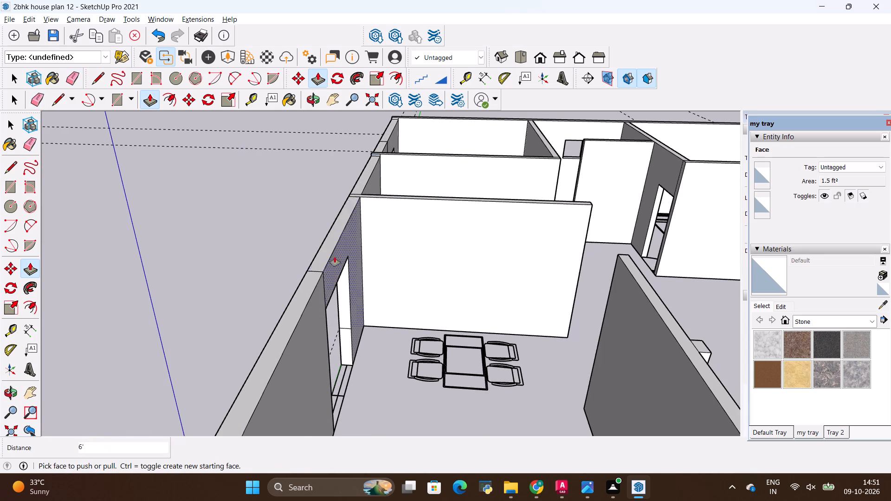
Push/Pull the lower end face 5' 5 7/16" and a further 6 9/16" across the dining area's window opening to fill the wall below.
{"action": "scroll", "coordinate": [335, 252], "scroll_direction": "down", "scroll_amount": 3}
{"action": "scroll", "coordinate": [335, 251], "scroll_direction": "up", "scroll_amount": 1}
{"action": "scroll", "coordinate": [334, 250], "scroll_direction": "down", "scroll_amount": 2}
{"action": "middle_click_drag", "start_coordinate": [376, 312], "coordinate": [267, 319]}
{"action": "scroll", "coordinate": [255, 310], "scroll_direction": "up", "scroll_amount": 4}
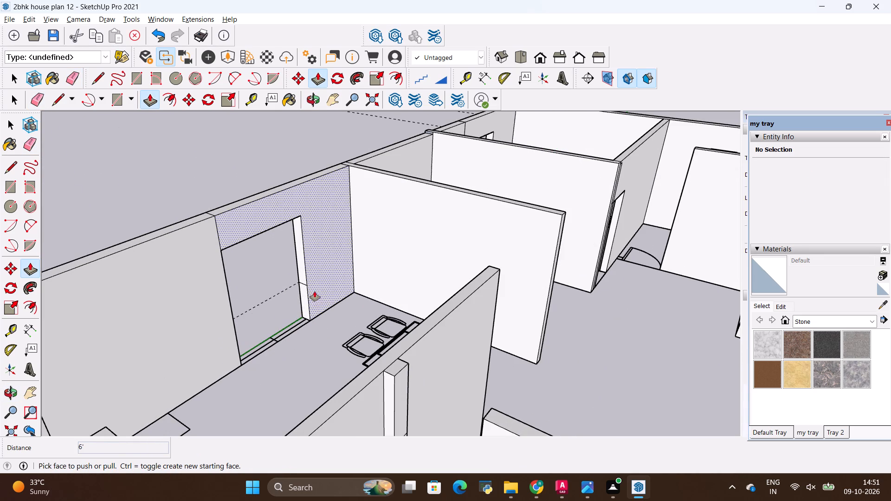
{"action": "left_click", "coordinate": [302, 300]}
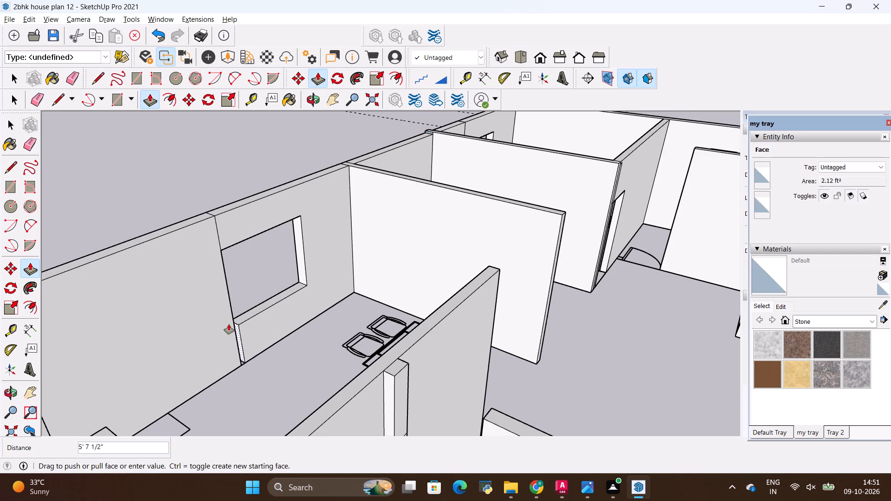
{"action": "left_click", "coordinate": [230, 324]}
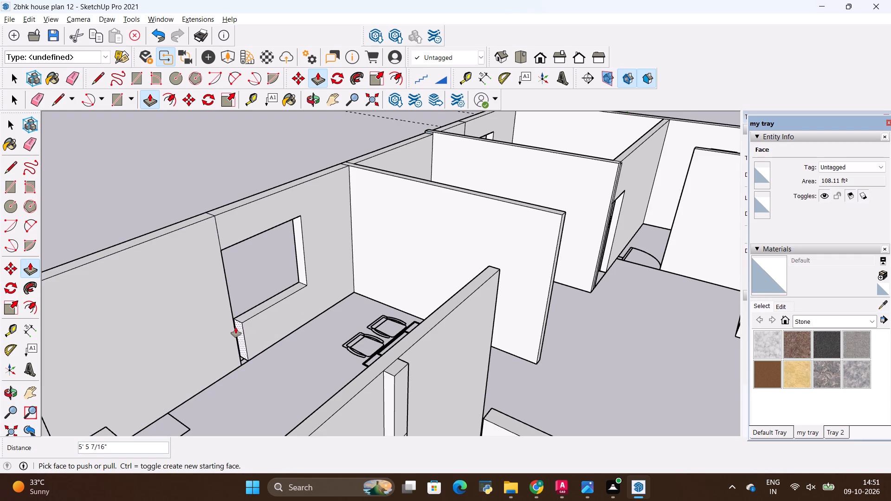
{"action": "left_click", "coordinate": [237, 328]}
{"action": "left_click", "coordinate": [232, 325]}
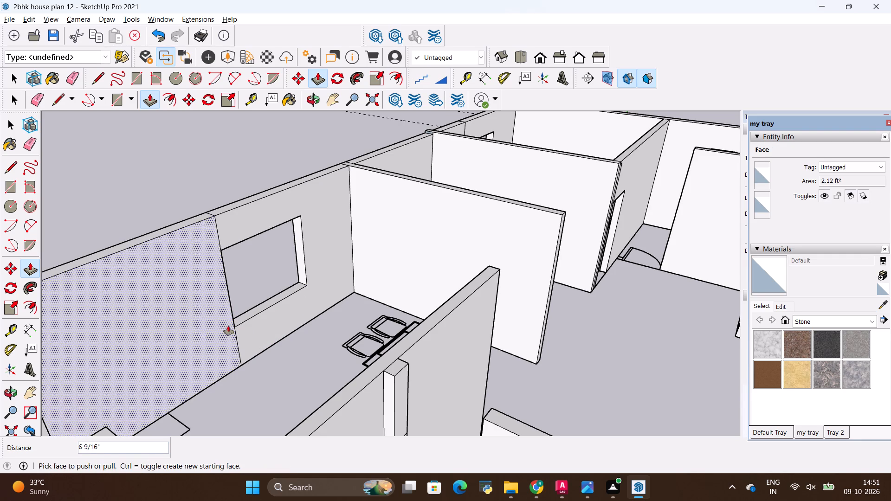
Erase the leftover seam edges on the wall top and on the inner wall face above and below the dining area's window.
{"action": "scroll", "coordinate": [198, 327], "scroll_direction": "down", "scroll_amount": 3}
{"action": "scroll", "coordinate": [192, 241], "scroll_direction": "up", "scroll_amount": 9}
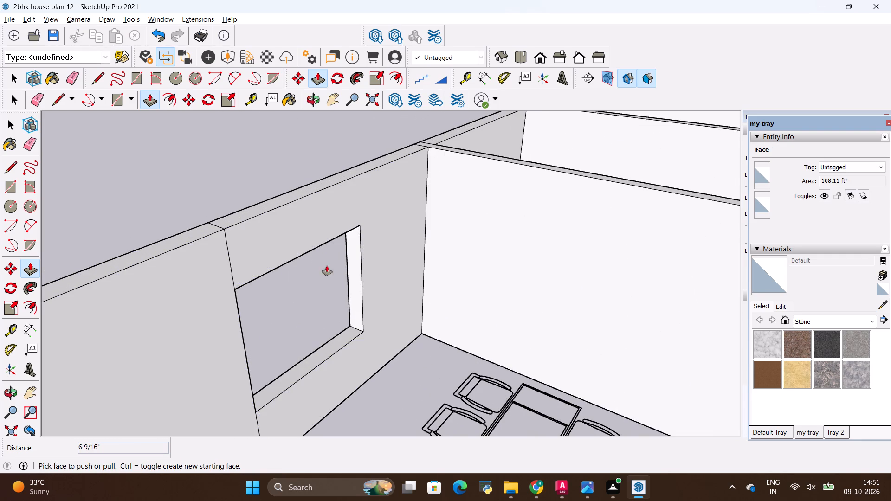
{"action": "key", "text": "e"}
{"action": "left_click_drag", "start_coordinate": [237, 248], "coordinate": [219, 260]}
{"action": "scroll", "coordinate": [213, 224], "scroll_direction": "up", "scroll_amount": 7}
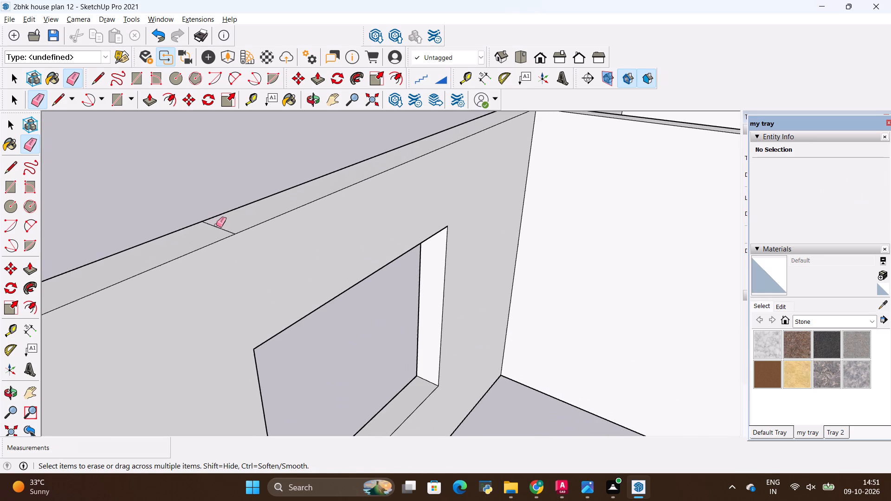
{"action": "left_click_drag", "start_coordinate": [220, 224], "coordinate": [212, 238]}
{"action": "scroll", "coordinate": [264, 214], "scroll_direction": "down", "scroll_amount": 11}
{"action": "scroll", "coordinate": [287, 309], "scroll_direction": "up", "scroll_amount": 6}
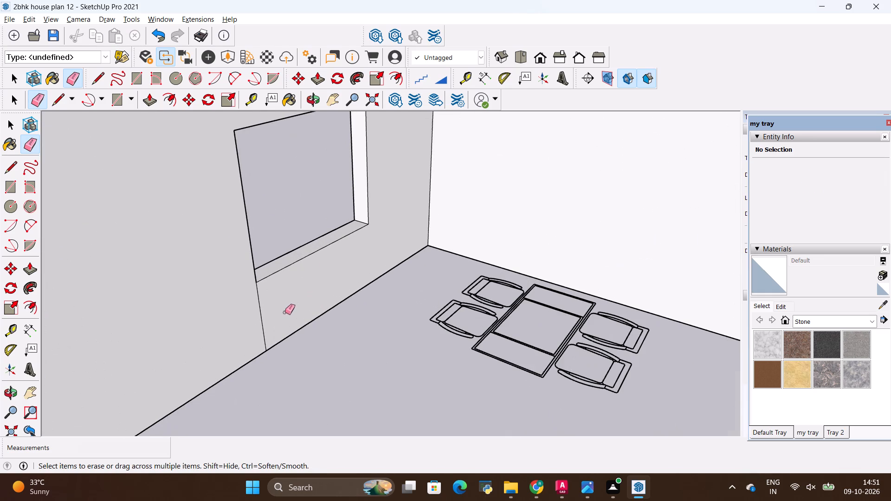
{"action": "left_click_drag", "start_coordinate": [280, 310], "coordinate": [220, 320]}
Erase the outer-face seam edges above and below the dining area's window, along with the two guides crossing that wall.
{"action": "scroll", "coordinate": [243, 303], "scroll_direction": "down", "scroll_amount": 6}
{"action": "scroll", "coordinate": [213, 221], "scroll_direction": "up", "scroll_amount": 1}
{"action": "middle_click_drag", "start_coordinate": [213, 221], "coordinate": [517, 268]}
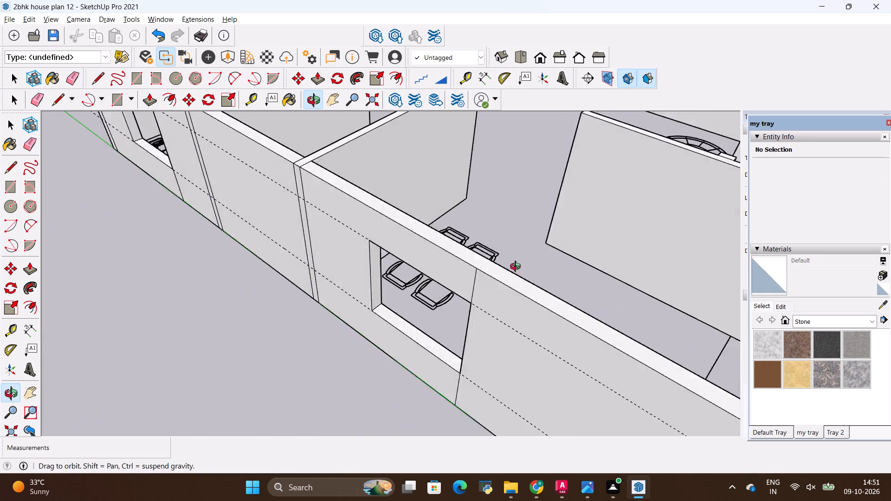
{"action": "middle_click_drag", "start_coordinate": [517, 268], "coordinate": [533, 230]}
{"action": "scroll", "coordinate": [522, 235], "scroll_direction": "up", "scroll_amount": 4}
{"action": "left_click_drag", "start_coordinate": [517, 226], "coordinate": [450, 209]}
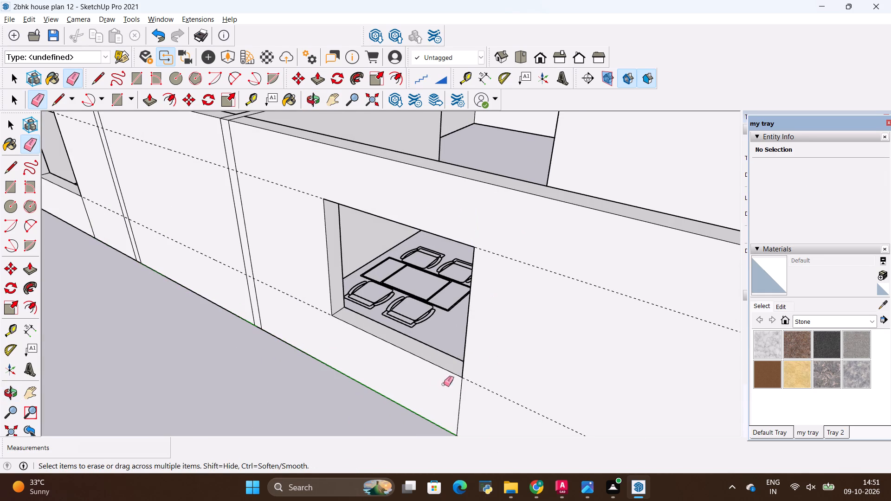
{"action": "left_click_drag", "start_coordinate": [491, 371], "coordinate": [445, 396]}
{"action": "left_click_drag", "start_coordinate": [511, 252], "coordinate": [510, 270]}
Draw two 9" lines across the wall's end face where the guides cross it, at the red-axis wall opening near the origin.
{"action": "scroll", "coordinate": [383, 234], "scroll_direction": "down", "scroll_amount": 4}
{"action": "scroll", "coordinate": [275, 211], "scroll_direction": "down", "scroll_amount": 9}
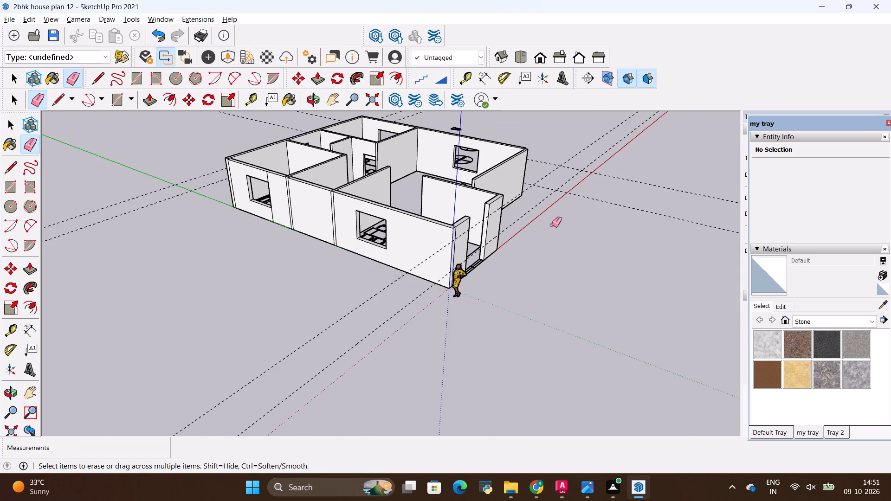
{"action": "middle_click_drag", "start_coordinate": [551, 225], "coordinate": [534, 227]}
{"action": "middle_click_drag", "start_coordinate": [450, 210], "coordinate": [493, 228]}
{"action": "scroll", "coordinate": [505, 216], "scroll_direction": "up", "scroll_amount": 13}
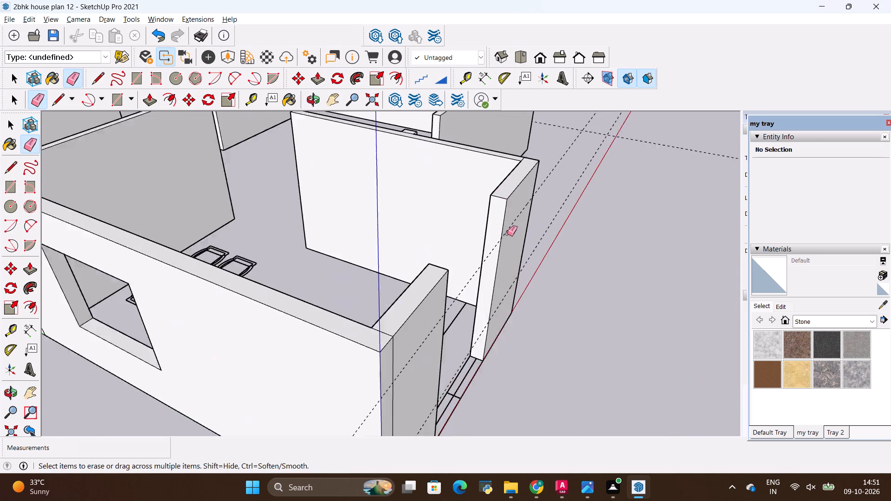
{"action": "scroll", "coordinate": [507, 234], "scroll_direction": "up", "scroll_amount": 1}
{"action": "key", "text": "l"}
{"action": "scroll", "coordinate": [510, 244], "scroll_direction": "up", "scroll_amount": 4}
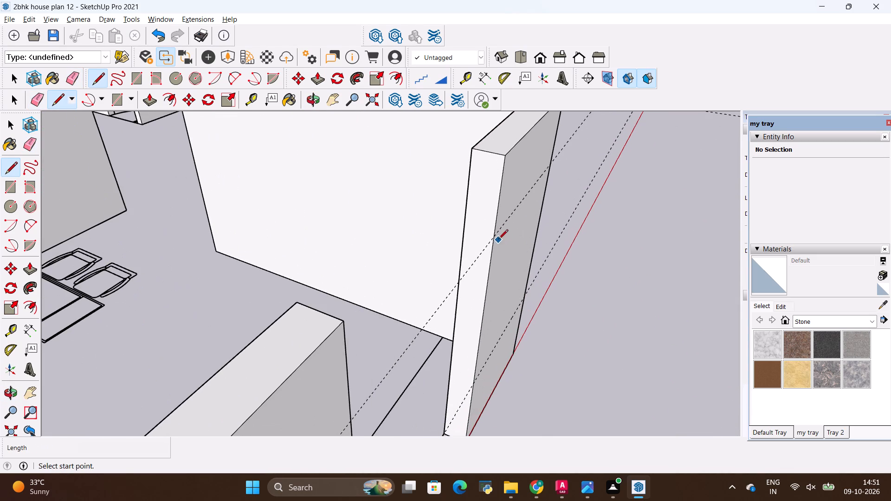
{"action": "left_click", "coordinate": [496, 236]}
{"action": "left_click", "coordinate": [461, 233]}
{"action": "left_click", "coordinate": [469, 388]}
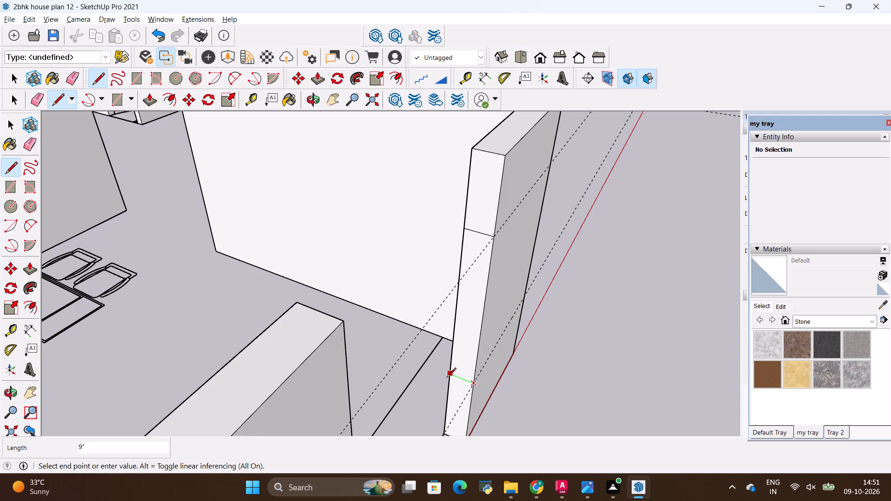
{"action": "left_click", "coordinate": [446, 378]}
Push/Pull the upper and lower end faces 6' across the red-axis wall's window opening, filling the wall above and below.
{"action": "scroll", "coordinate": [471, 270], "scroll_direction": "down", "scroll_amount": 6}
{"action": "middle_click_drag", "start_coordinate": [502, 326], "coordinate": [476, 221]}
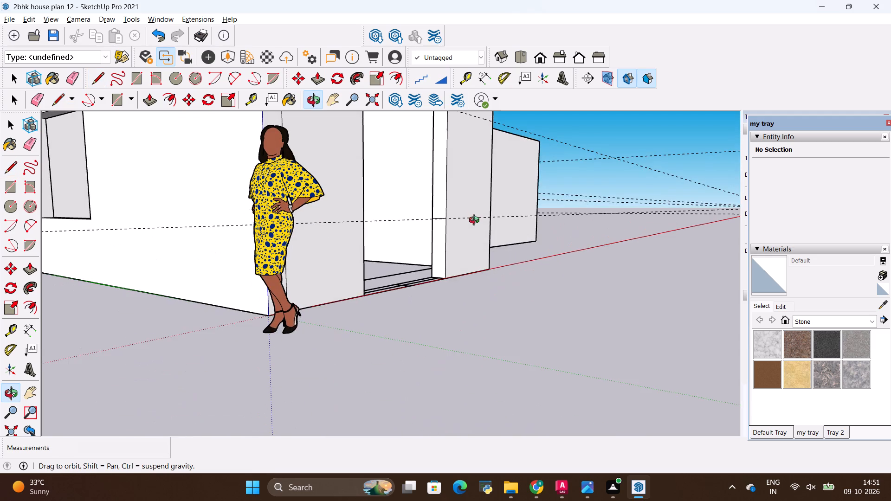
{"action": "middle_click_drag", "start_coordinate": [476, 221], "coordinate": [484, 289]}
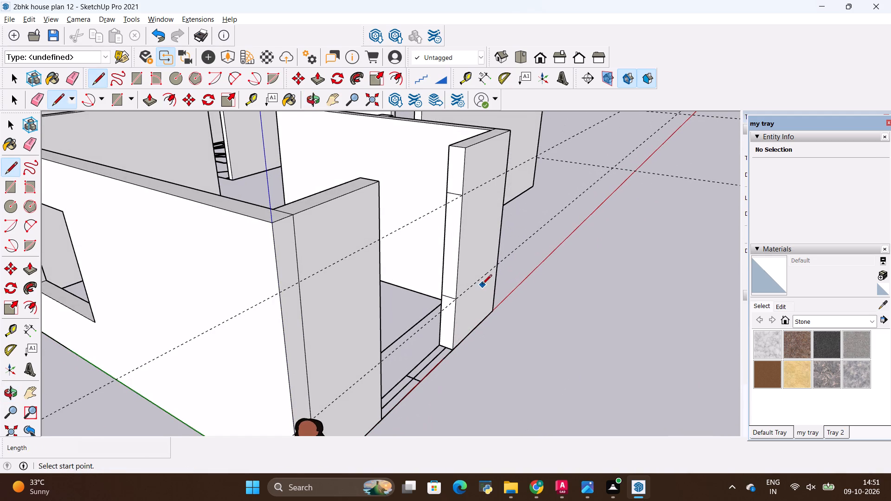
{"action": "key", "text": "p"}
{"action": "left_click", "coordinate": [455, 187]}
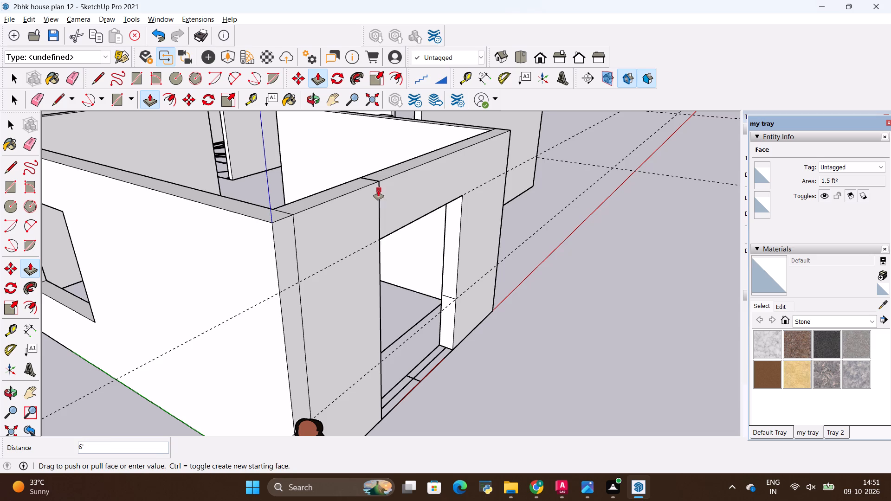
{"action": "left_click", "coordinate": [378, 190]}
{"action": "left_click", "coordinate": [450, 324]}
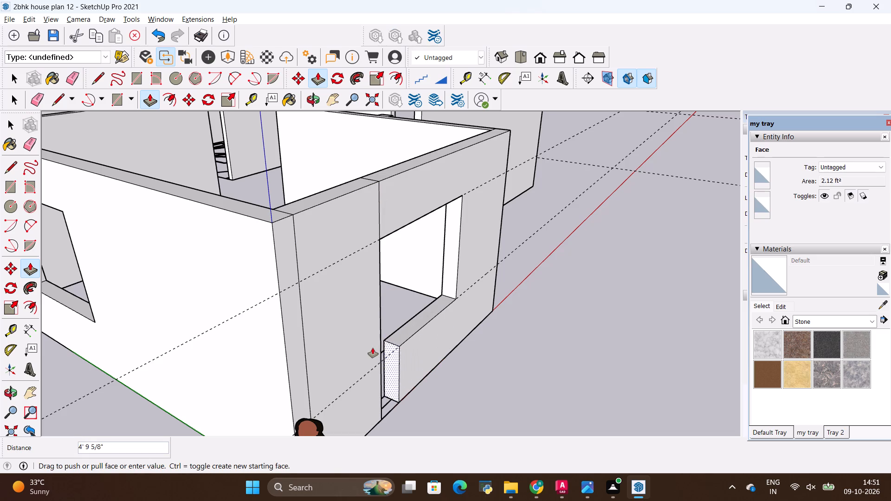
{"action": "left_click", "coordinate": [376, 349]}
Erase the seam edges on the wall top and above and below the red-axis wall's window, plus its two guides.
{"action": "scroll", "coordinate": [296, 375], "scroll_direction": "down", "scroll_amount": 6}
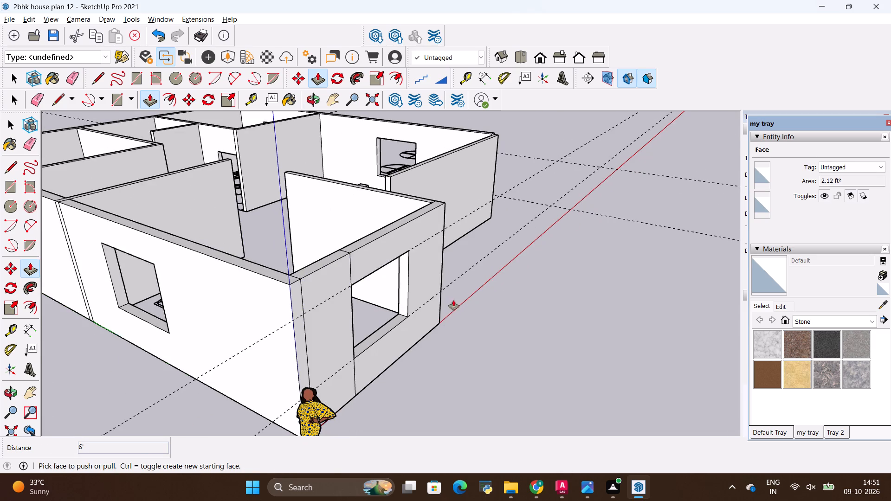
{"action": "middle_click_drag", "start_coordinate": [453, 301], "coordinate": [413, 303]}
{"action": "scroll", "coordinate": [612, 287], "scroll_direction": "down", "scroll_amount": 1}
{"action": "scroll", "coordinate": [707, 267], "scroll_direction": "down", "scroll_amount": 5}
{"action": "scroll", "coordinate": [462, 274], "scroll_direction": "up", "scroll_amount": 13}
{"action": "scroll", "coordinate": [500, 267], "scroll_direction": "up", "scroll_amount": 5}
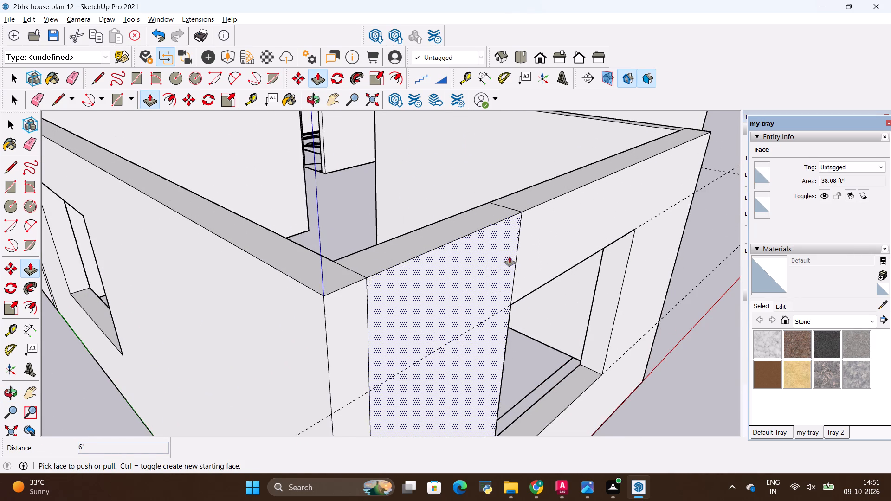
{"action": "key", "text": "e"}
{"action": "left_click_drag", "start_coordinate": [518, 252], "coordinate": [512, 254]}
{"action": "scroll", "coordinate": [519, 209], "scroll_direction": "up", "scroll_amount": 3}
{"action": "left_click_drag", "start_coordinate": [500, 198], "coordinate": [489, 212]}
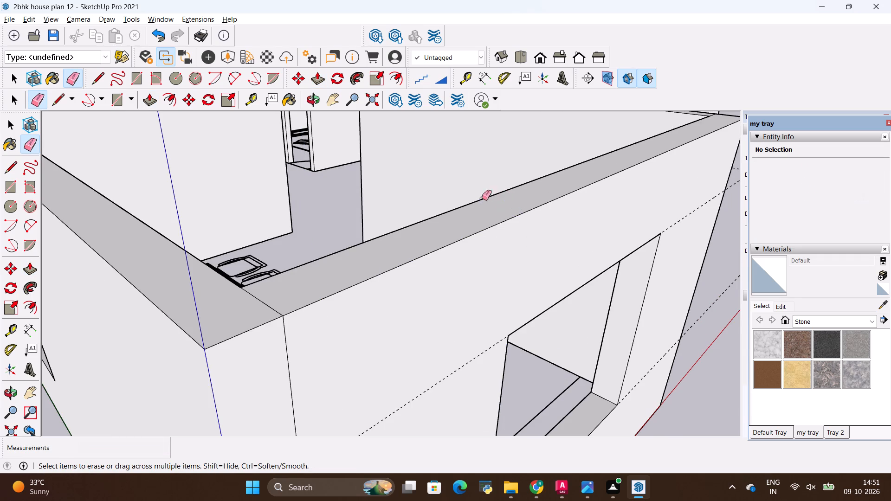
{"action": "scroll", "coordinate": [473, 186], "scroll_direction": "down", "scroll_amount": 9}
{"action": "scroll", "coordinate": [471, 292], "scroll_direction": "up", "scroll_amount": 3}
{"action": "left_click", "coordinate": [465, 298]}
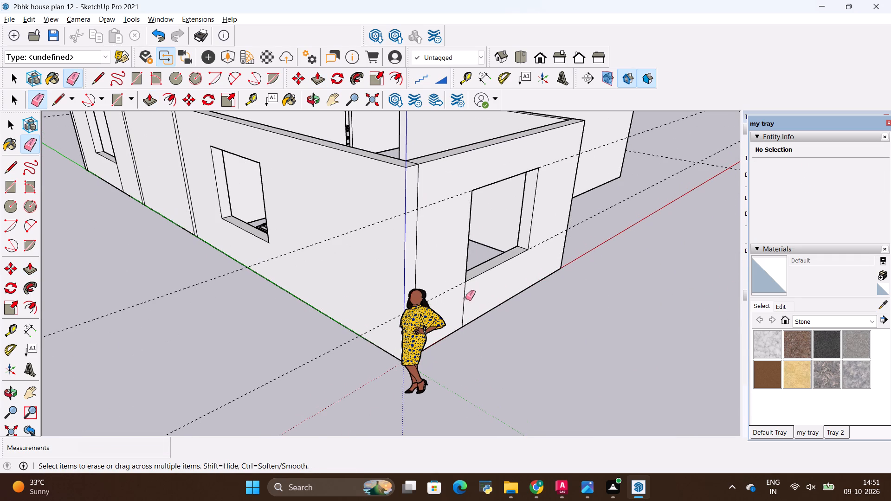
{"action": "left_click_drag", "start_coordinate": [453, 281], "coordinate": [454, 292]}
{"action": "left_click_drag", "start_coordinate": [431, 194], "coordinate": [433, 207]}
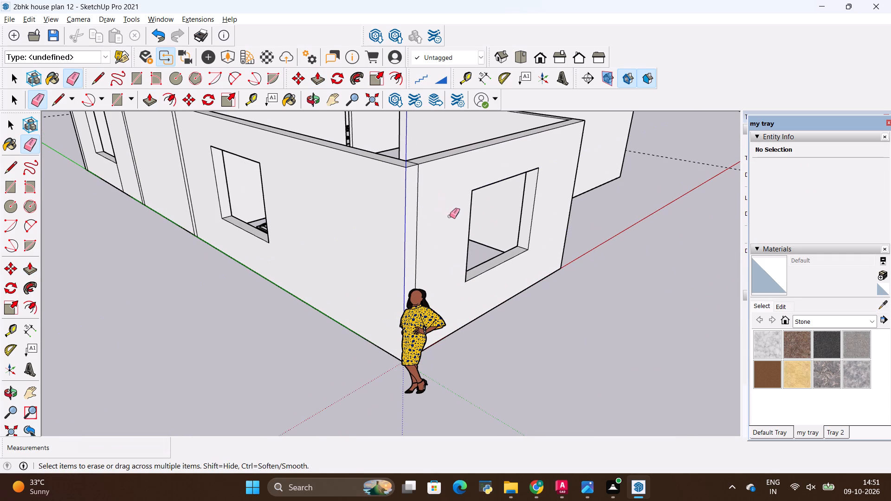
Push/Pull the upper end face 3' across the living room's entrance door opening, closing the wall above the door.
{"action": "middle_click_drag", "start_coordinate": [575, 206], "coordinate": [264, 210]}
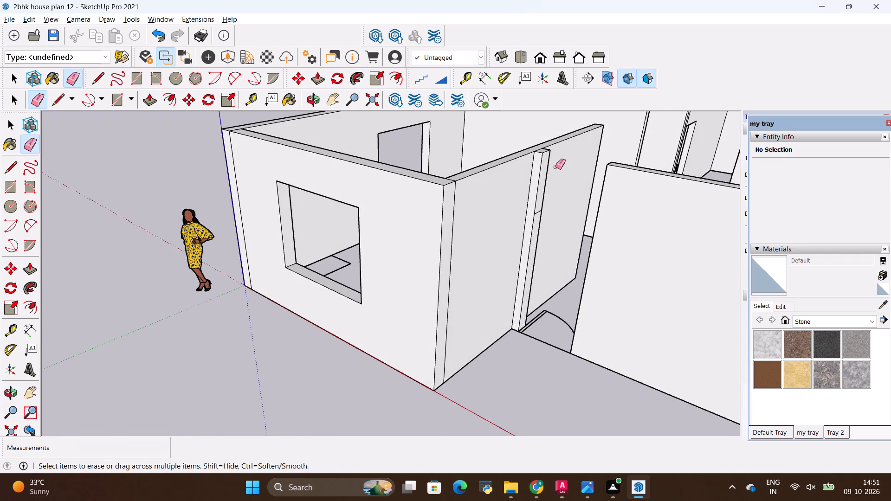
{"action": "scroll", "coordinate": [551, 167], "scroll_direction": "up", "scroll_amount": 1}
{"action": "middle_click_drag", "start_coordinate": [548, 168], "coordinate": [467, 193]}
{"action": "key", "text": "p"}
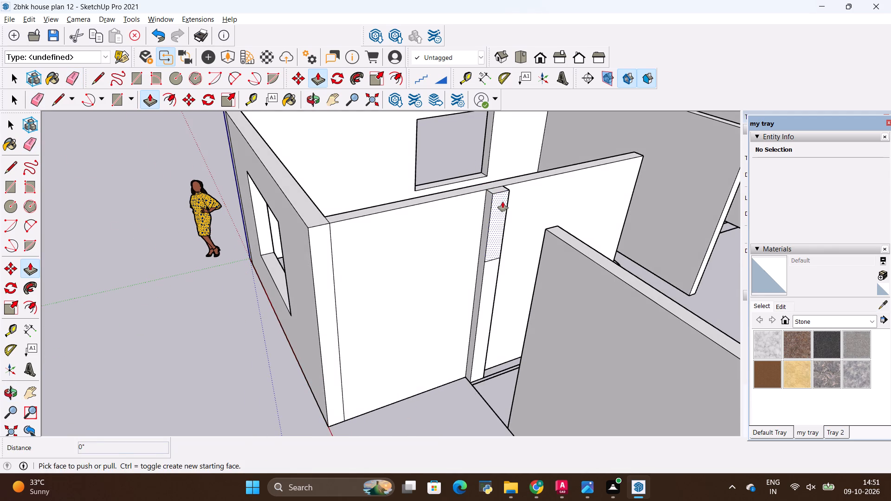
{"action": "left_click", "coordinate": [501, 205]}
{"action": "left_click", "coordinate": [548, 230]}
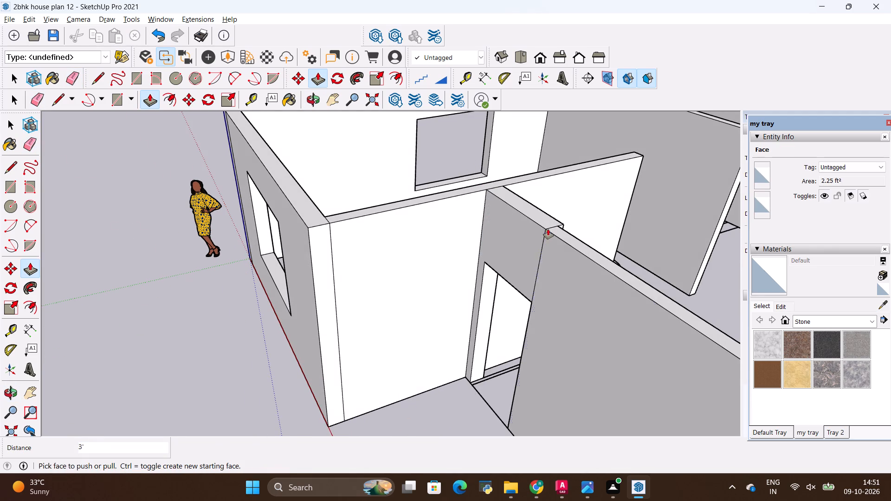
Push/Pull the projecting inner face above the entrance door back 3", flush with the adjoining living room wall.
{"action": "scroll", "coordinate": [558, 222], "scroll_direction": "up", "scroll_amount": 3}
{"action": "middle_click_drag", "start_coordinate": [583, 270], "coordinate": [367, 256]}
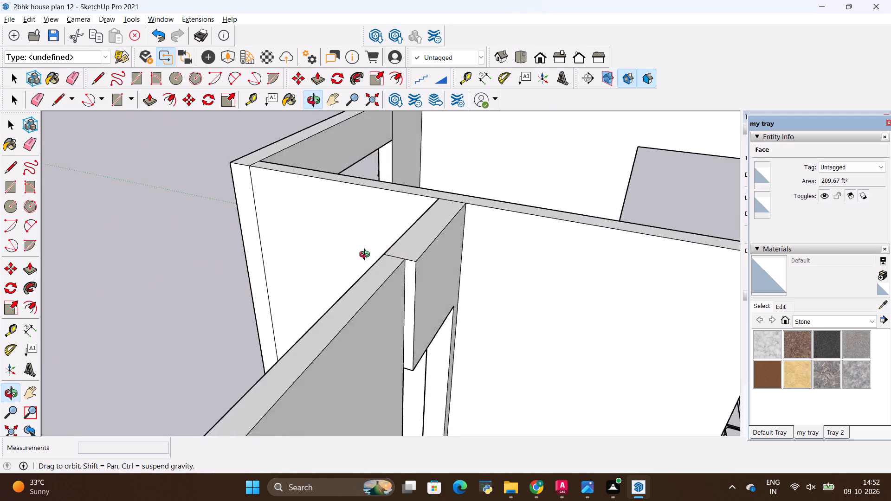
{"action": "middle_click_drag", "start_coordinate": [367, 256], "coordinate": [362, 244]}
{"action": "scroll", "coordinate": [389, 238], "scroll_direction": "down", "scroll_amount": 17}
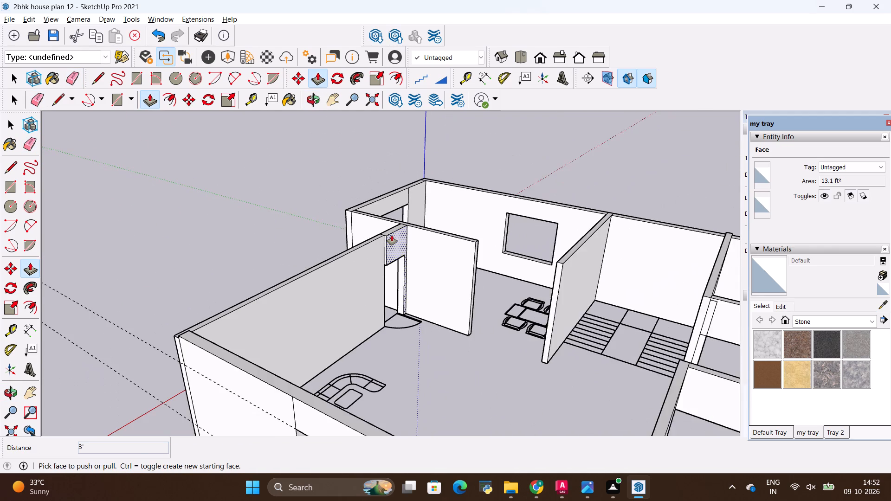
{"action": "middle_click_drag", "start_coordinate": [379, 256], "coordinate": [446, 312]}
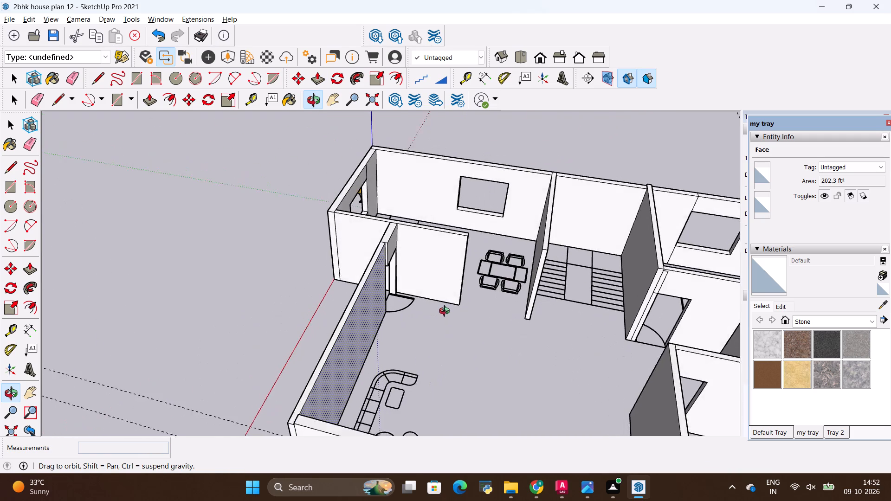
{"action": "middle_click_drag", "start_coordinate": [446, 312], "coordinate": [415, 301]}
{"action": "scroll", "coordinate": [397, 243], "scroll_direction": "up", "scroll_amount": 15}
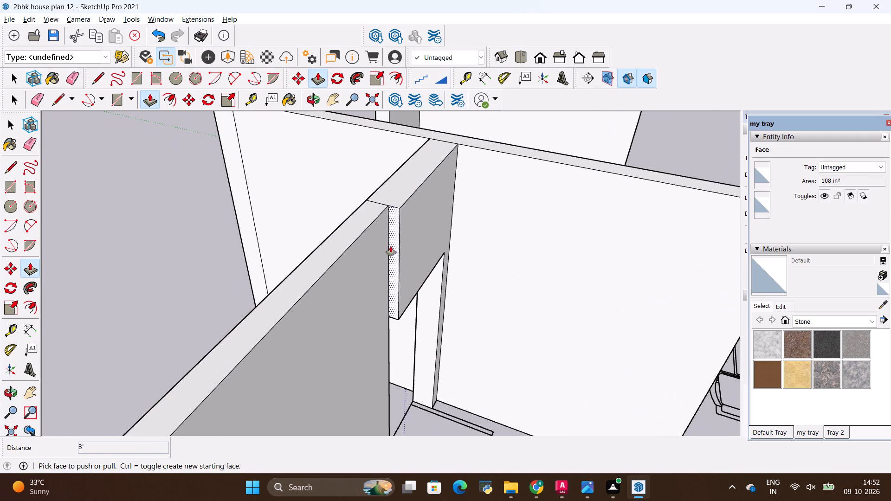
{"action": "key", "text": "p"}
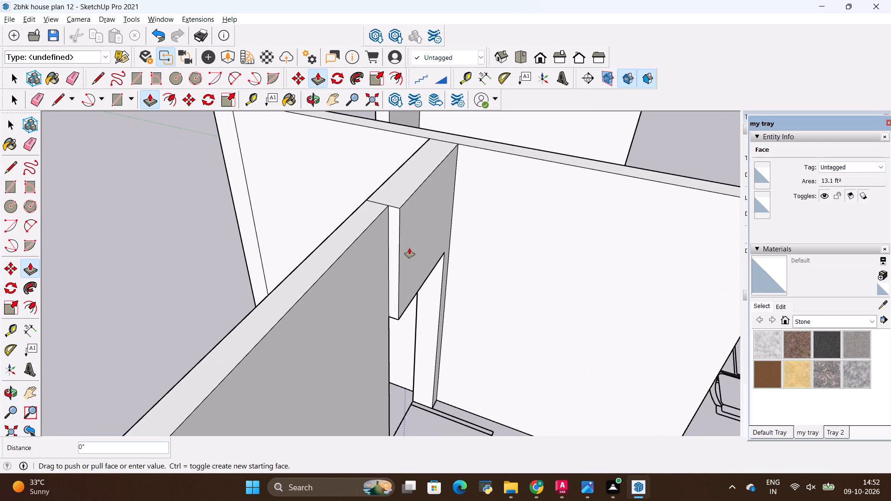
{"action": "left_click", "coordinate": [409, 248]}
{"action": "left_click", "coordinate": [369, 262]}
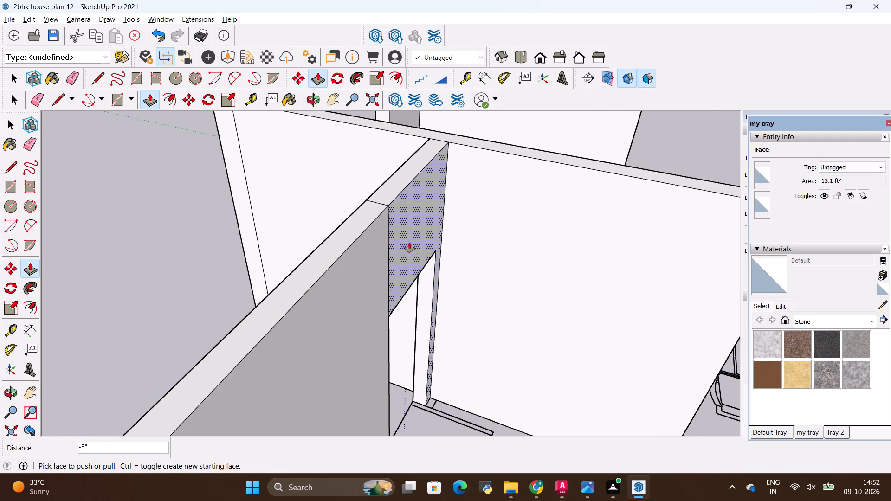
Erase the leftover seam edges above the entrance door on both wall faces and on the wall top.
{"action": "key", "text": "e"}
{"action": "left_click_drag", "start_coordinate": [409, 243], "coordinate": [350, 267]}
{"action": "scroll", "coordinate": [364, 198], "scroll_direction": "up", "scroll_amount": 4}
{"action": "left_click_drag", "start_coordinate": [383, 203], "coordinate": [367, 227]}
{"action": "middle_click_drag", "start_coordinate": [328, 238], "coordinate": [536, 271]}
{"action": "left_click_drag", "start_coordinate": [695, 244], "coordinate": [721, 292]}
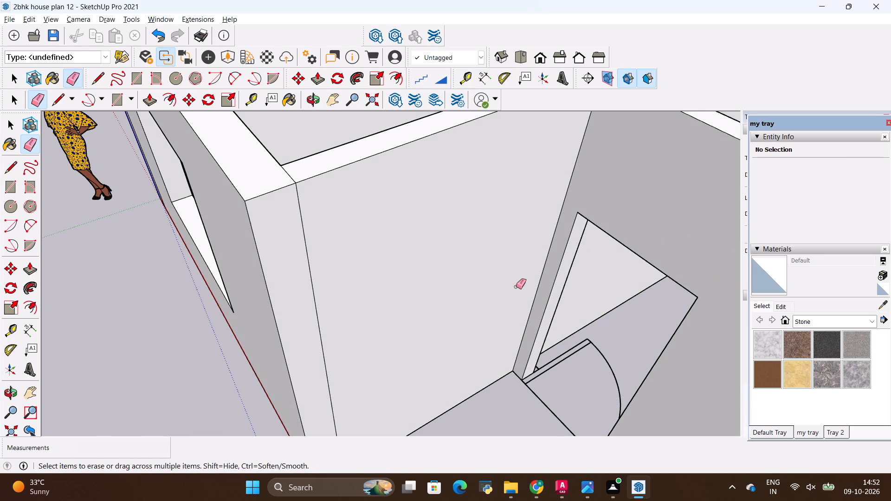
Erase the outer-face seam edges above and below the living room's window and the two guides along that wall.
{"action": "scroll", "coordinate": [503, 283], "scroll_direction": "down", "scroll_amount": 18}
{"action": "scroll", "coordinate": [418, 258], "scroll_direction": "down", "scroll_amount": 5}
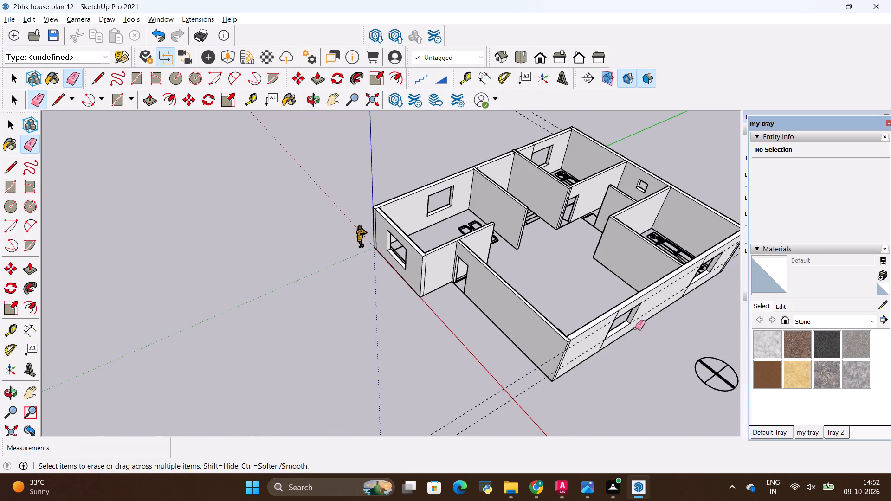
{"action": "middle_click_drag", "start_coordinate": [619, 329], "coordinate": [501, 296]}
{"action": "scroll", "coordinate": [555, 394], "scroll_direction": "up", "scroll_amount": 10}
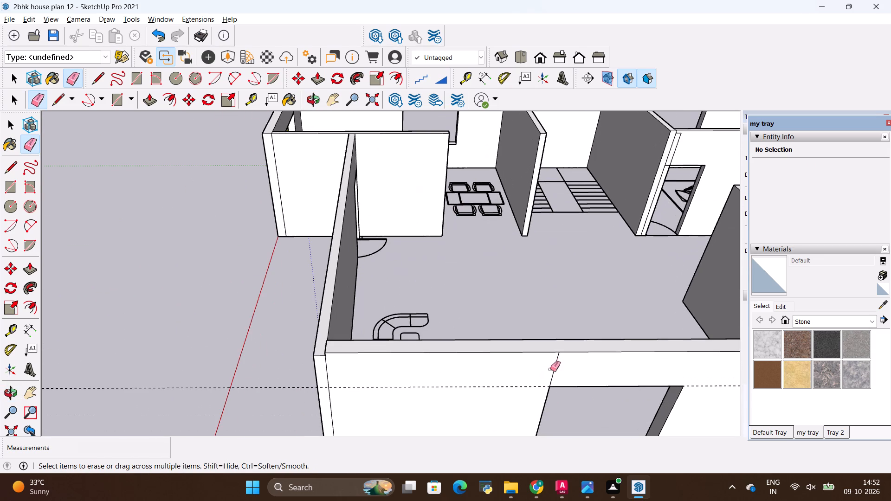
{"action": "left_click_drag", "start_coordinate": [557, 366], "coordinate": [535, 373]}
{"action": "scroll", "coordinate": [531, 366], "scroll_direction": "down", "scroll_amount": 1}
{"action": "left_click_drag", "start_coordinate": [523, 376], "coordinate": [506, 403]}
{"action": "scroll", "coordinate": [520, 353], "scroll_direction": "down", "scroll_amount": 7}
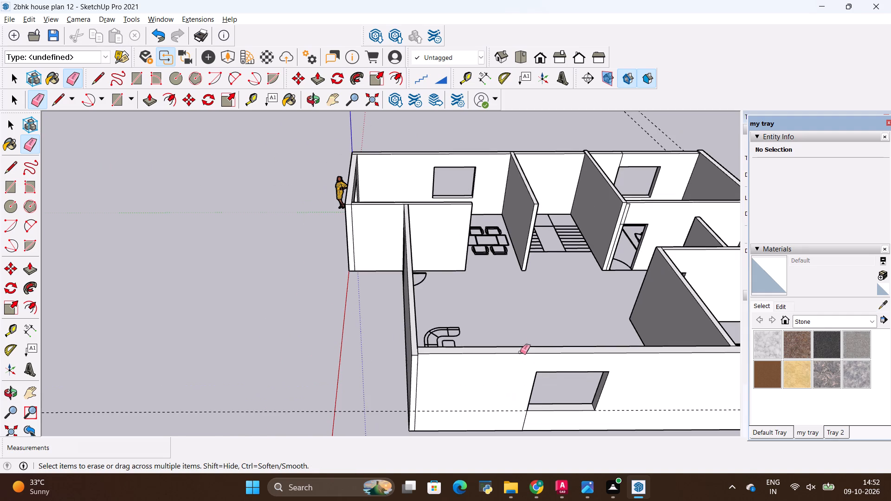
{"action": "scroll", "coordinate": [532, 425], "scroll_direction": "up", "scroll_amount": 9}
{"action": "left_click_drag", "start_coordinate": [529, 417], "coordinate": [484, 384]}
Erase the outer-face seam edges above and below the bedroom's window on the same wall as the living room's window.
{"action": "scroll", "coordinate": [477, 384], "scroll_direction": "down", "scroll_amount": 18}
{"action": "scroll", "coordinate": [658, 386], "scroll_direction": "up", "scroll_amount": 10}
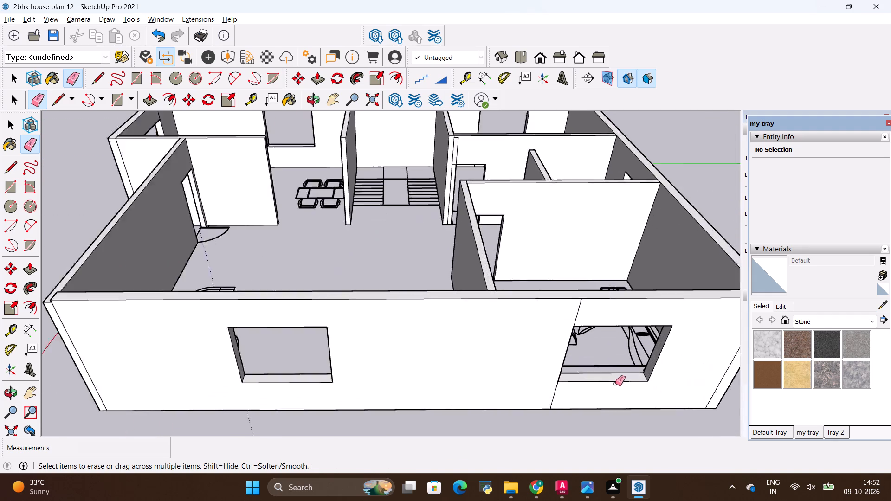
{"action": "scroll", "coordinate": [615, 384], "scroll_direction": "up", "scroll_amount": 2}
{"action": "left_click_drag", "start_coordinate": [591, 302], "coordinate": [541, 296]}
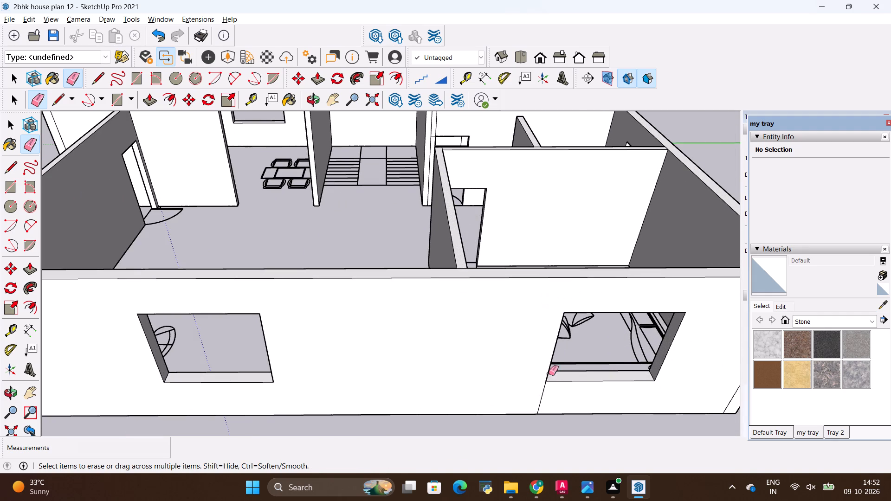
{"action": "left_click_drag", "start_coordinate": [547, 403], "coordinate": [511, 398]}
{"action": "scroll", "coordinate": [512, 395], "scroll_direction": "down", "scroll_amount": 13}
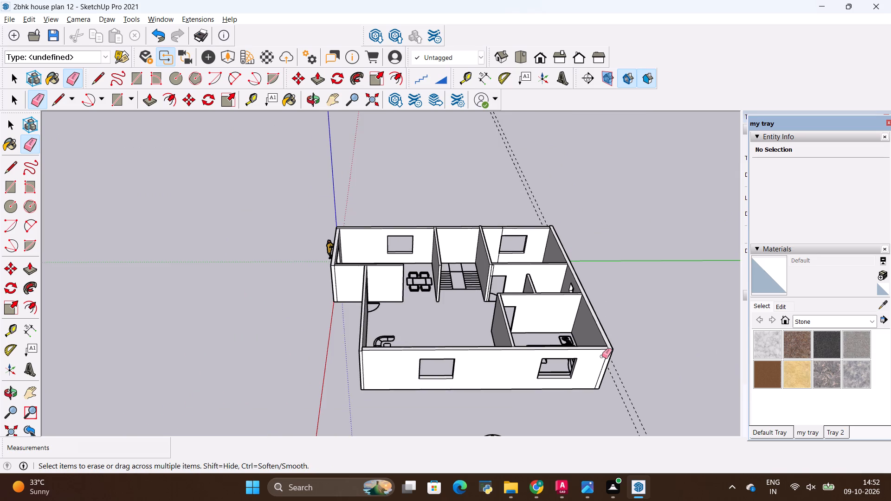
Erase the outer-face seam edges above and below the small window on the end wall and the two guides along that wall.
{"action": "middle_click_drag", "start_coordinate": [624, 353], "coordinate": [420, 331]}
{"action": "scroll", "coordinate": [420, 331], "scroll_direction": "down", "scroll_amount": 1}
{"action": "scroll", "coordinate": [488, 400], "scroll_direction": "up", "scroll_amount": 9}
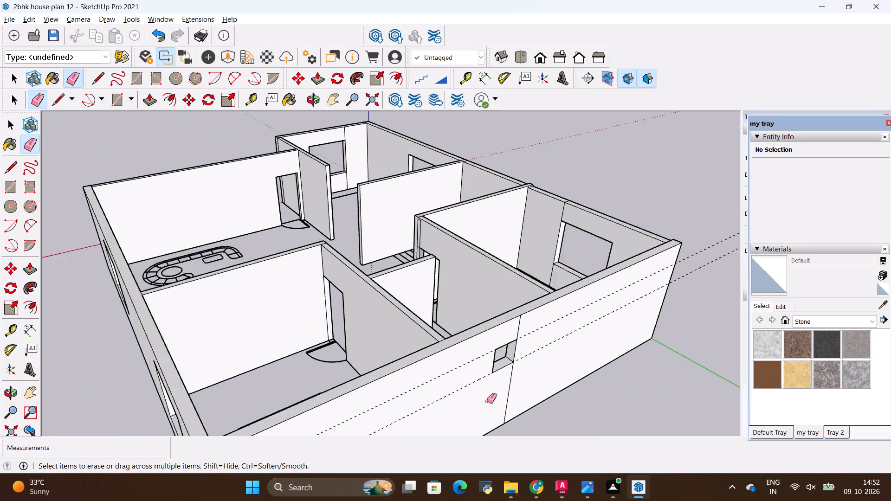
{"action": "scroll", "coordinate": [487, 401], "scroll_direction": "up", "scroll_amount": 1}
{"action": "left_click_drag", "start_coordinate": [492, 399], "coordinate": [533, 385]}
{"action": "left_click_drag", "start_coordinate": [533, 385], "coordinate": [510, 388]}
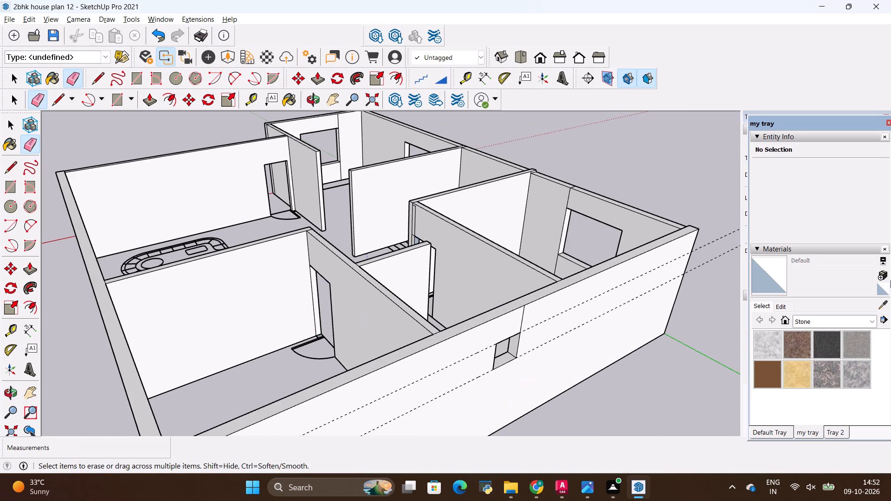
{"action": "scroll", "coordinate": [502, 338], "scroll_direction": "up", "scroll_amount": 8}
{"action": "left_click_drag", "start_coordinate": [525, 319], "coordinate": [545, 352]}
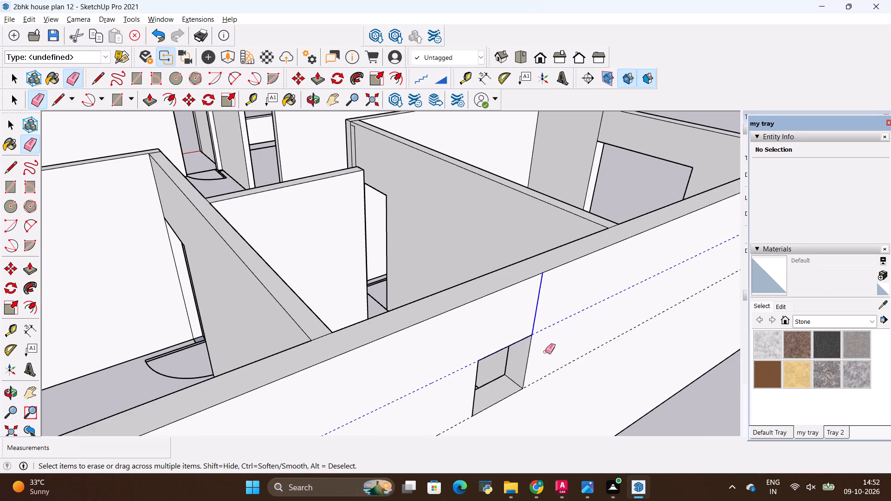
{"action": "left_click_drag", "start_coordinate": [545, 352], "coordinate": [550, 381]}
{"action": "scroll", "coordinate": [560, 300], "scroll_direction": "down", "scroll_amount": 12}
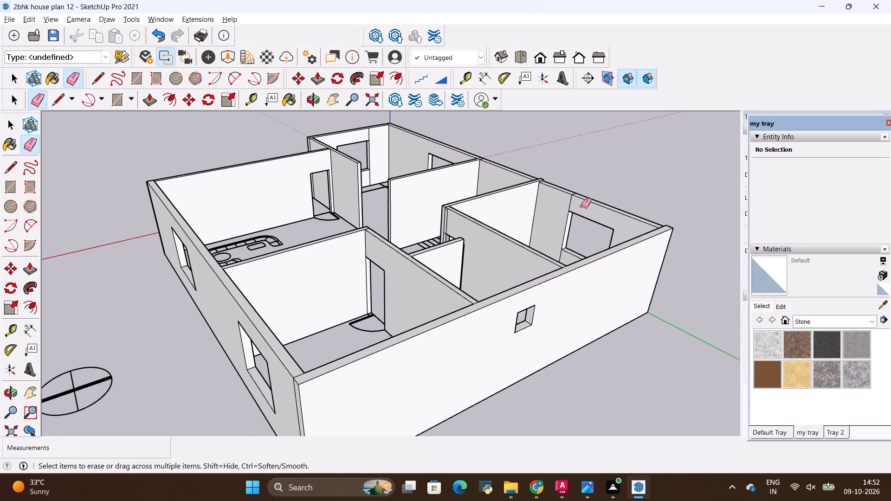
Erase the seam edges above and below the window on the inner face of the stair-side bedroom and across that wall's top.
{"action": "scroll", "coordinate": [577, 190], "scroll_direction": "up", "scroll_amount": 19}
{"action": "left_click_drag", "start_coordinate": [578, 250], "coordinate": [528, 226]}
{"action": "scroll", "coordinate": [556, 175], "scroll_direction": "up", "scroll_amount": 7}
{"action": "left_click_drag", "start_coordinate": [583, 181], "coordinate": [587, 186]}
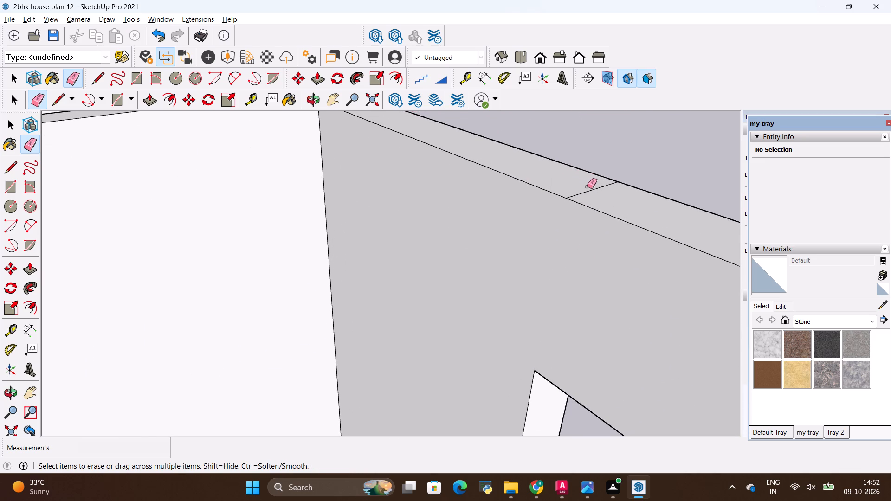
{"action": "left_click_drag", "start_coordinate": [587, 186], "coordinate": [593, 194]}
{"action": "scroll", "coordinate": [505, 183], "scroll_direction": "down", "scroll_amount": 9}
{"action": "scroll", "coordinate": [476, 233], "scroll_direction": "down", "scroll_amount": 5}
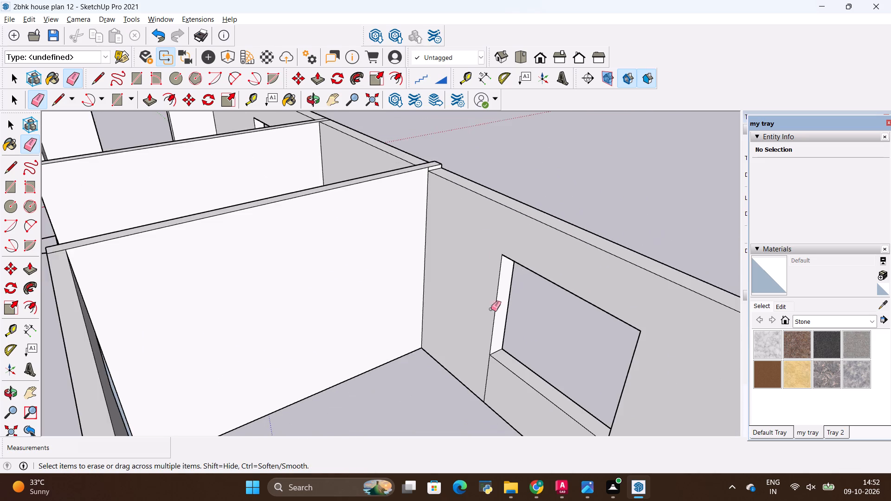
{"action": "scroll", "coordinate": [485, 410], "scroll_direction": "up", "scroll_amount": 6}
{"action": "left_click_drag", "start_coordinate": [495, 372], "coordinate": [479, 361]}
{"action": "scroll", "coordinate": [394, 301], "scroll_direction": "down", "scroll_amount": 10}
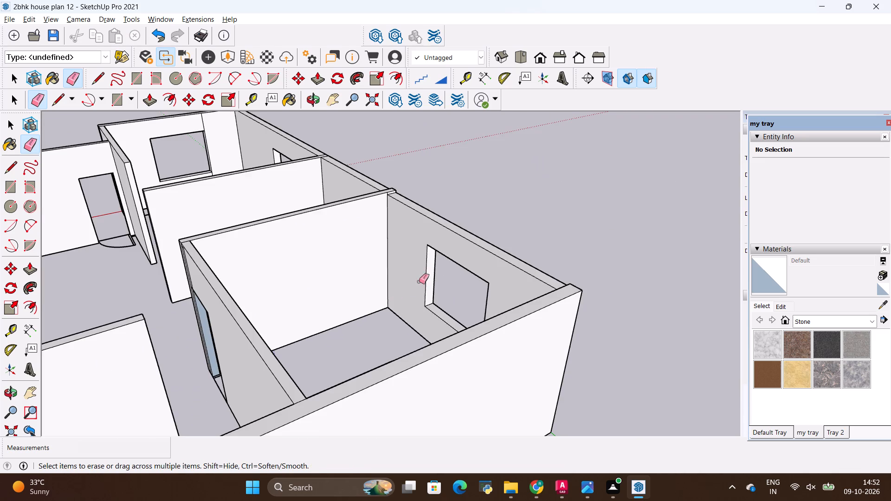
Erase the outer-face seam edges above and below the stair-side bedroom's window.
{"action": "middle_click_drag", "start_coordinate": [501, 256], "coordinate": [188, 299]}
{"action": "scroll", "coordinate": [390, 283], "scroll_direction": "up", "scroll_amount": 3}
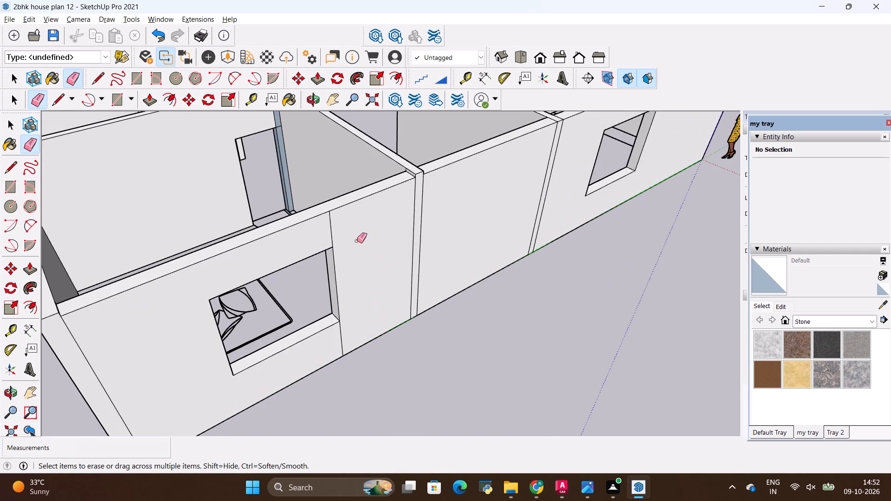
{"action": "left_click_drag", "start_coordinate": [323, 235], "coordinate": [306, 233]}
{"action": "left_click_drag", "start_coordinate": [329, 227], "coordinate": [334, 225]}
{"action": "left_click_drag", "start_coordinate": [354, 326], "coordinate": [322, 341]}
Erase the vertical seam lines on the same outer wall face where the two stair partitions meet it.
{"action": "left_click_drag", "start_coordinate": [439, 231], "coordinate": [394, 244]}
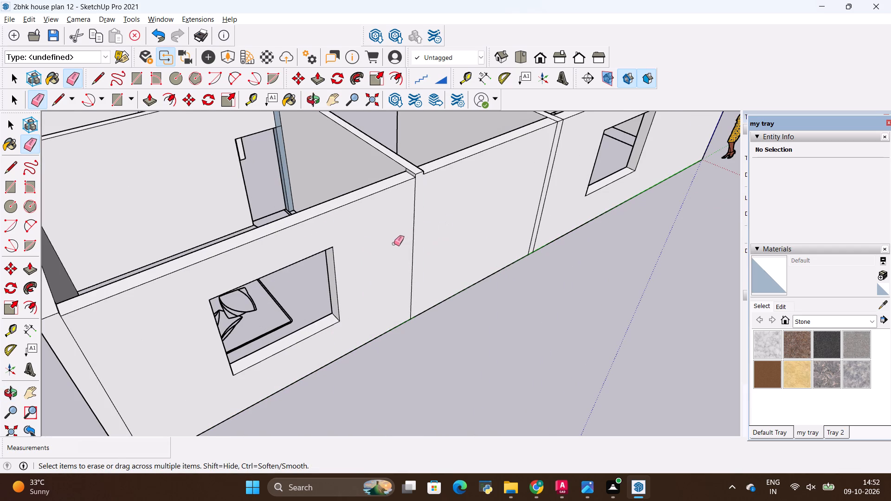
{"action": "left_click_drag", "start_coordinate": [414, 229], "coordinate": [401, 230]}
{"action": "left_click_drag", "start_coordinate": [558, 163], "coordinate": [557, 163]}
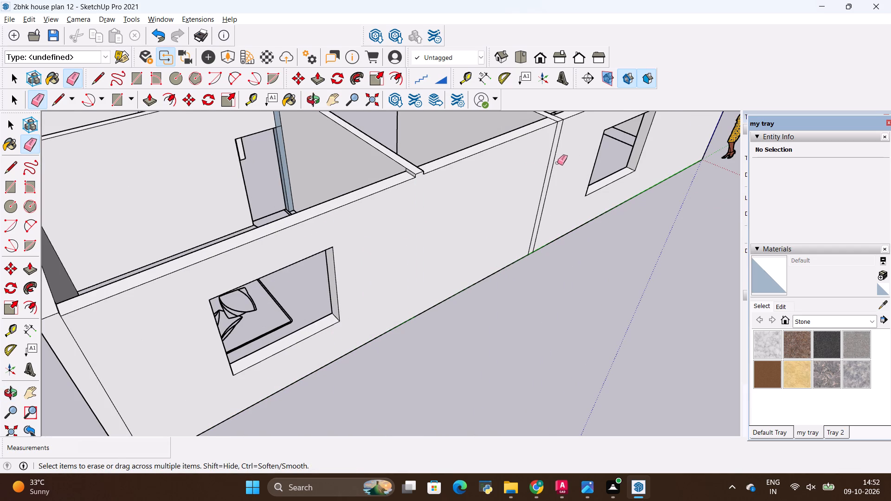
{"action": "left_click_drag", "start_coordinate": [557, 163], "coordinate": [534, 175]}
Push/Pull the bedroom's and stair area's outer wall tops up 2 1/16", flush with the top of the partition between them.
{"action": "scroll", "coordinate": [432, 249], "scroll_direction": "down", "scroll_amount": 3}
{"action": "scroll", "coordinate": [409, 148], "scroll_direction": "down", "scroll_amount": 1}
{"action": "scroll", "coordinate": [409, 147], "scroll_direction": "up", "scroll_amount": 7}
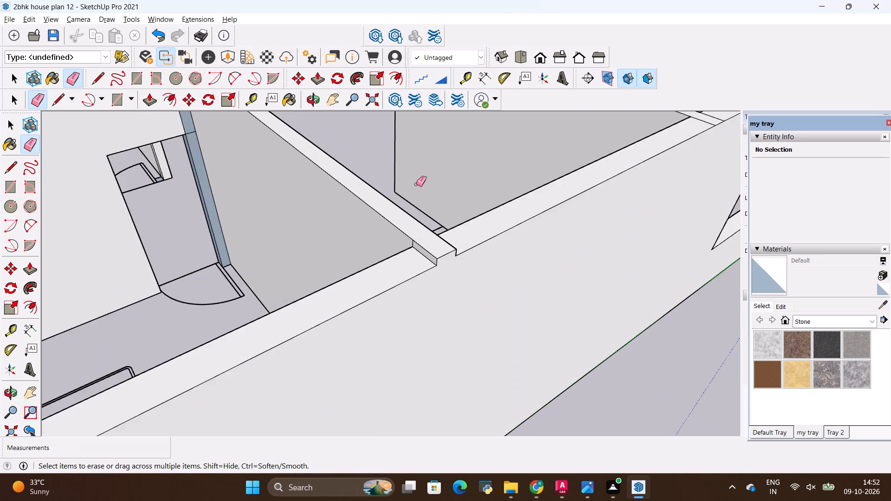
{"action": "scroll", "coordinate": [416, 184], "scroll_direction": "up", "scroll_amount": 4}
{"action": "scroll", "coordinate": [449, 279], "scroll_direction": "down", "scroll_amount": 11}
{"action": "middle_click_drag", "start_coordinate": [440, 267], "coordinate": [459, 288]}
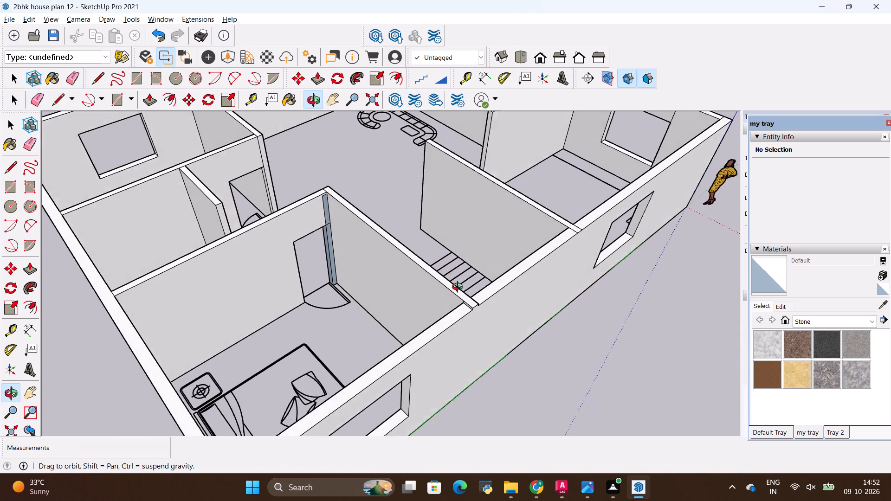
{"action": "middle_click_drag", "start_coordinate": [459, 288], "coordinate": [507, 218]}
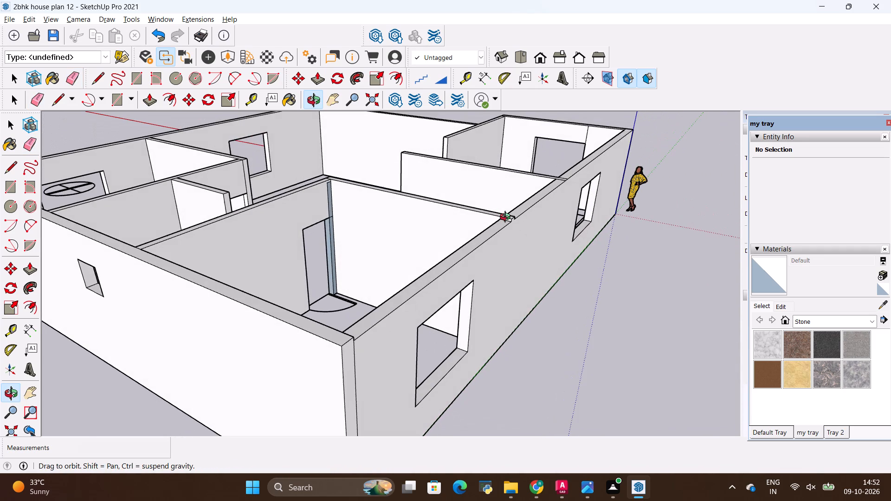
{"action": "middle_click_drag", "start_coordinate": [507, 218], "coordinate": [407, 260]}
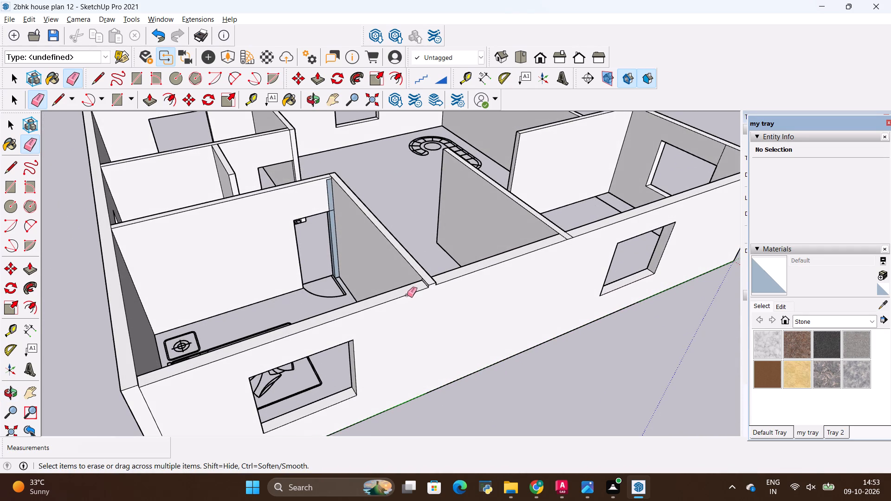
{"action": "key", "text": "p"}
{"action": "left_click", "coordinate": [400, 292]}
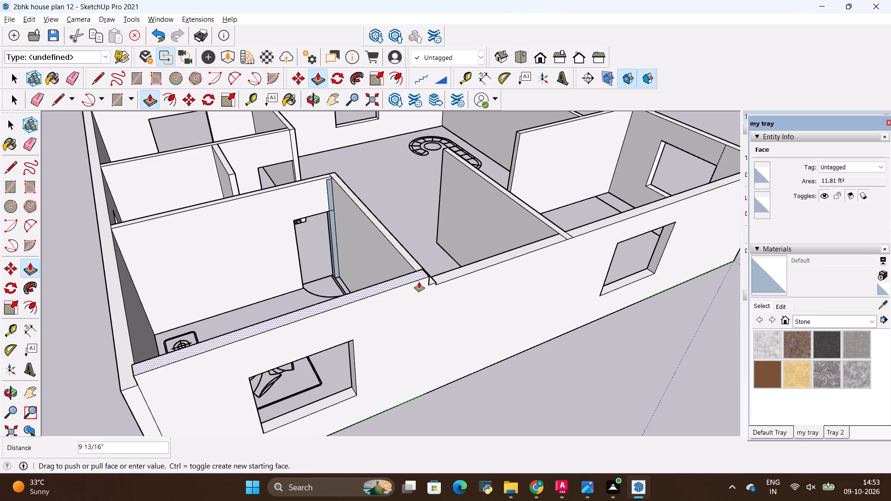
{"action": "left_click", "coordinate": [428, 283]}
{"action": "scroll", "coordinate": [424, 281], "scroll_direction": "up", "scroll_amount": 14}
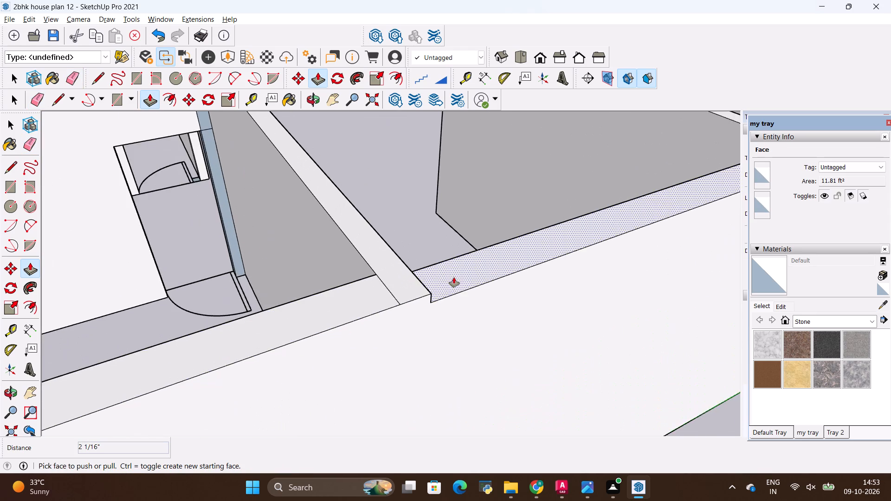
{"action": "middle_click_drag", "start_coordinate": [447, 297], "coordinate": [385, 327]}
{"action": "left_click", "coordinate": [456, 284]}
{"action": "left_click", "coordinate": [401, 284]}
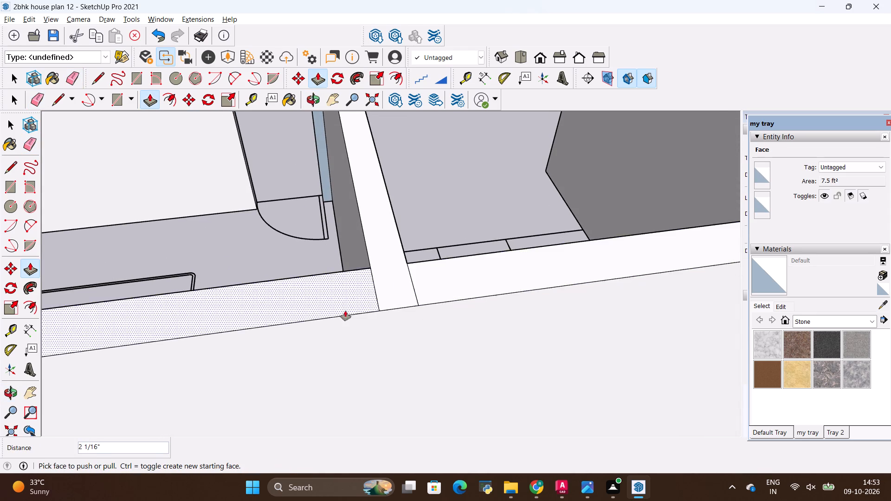
Push the dining area's outer wall top down 5/8" and level the adjoining stair partition and stair's outer wall tops with it.
{"action": "scroll", "coordinate": [347, 327], "scroll_direction": "down", "scroll_amount": 14}
{"action": "scroll", "coordinate": [457, 326], "scroll_direction": "down", "scroll_amount": 4}
{"action": "scroll", "coordinate": [374, 307], "scroll_direction": "down", "scroll_amount": 4}
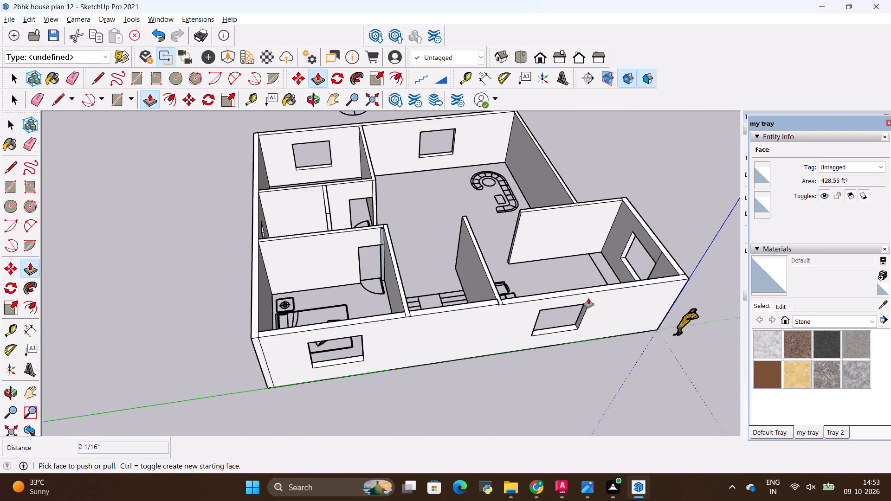
{"action": "scroll", "coordinate": [588, 298], "scroll_direction": "up", "scroll_amount": 12}
{"action": "left_click", "coordinate": [435, 309]}
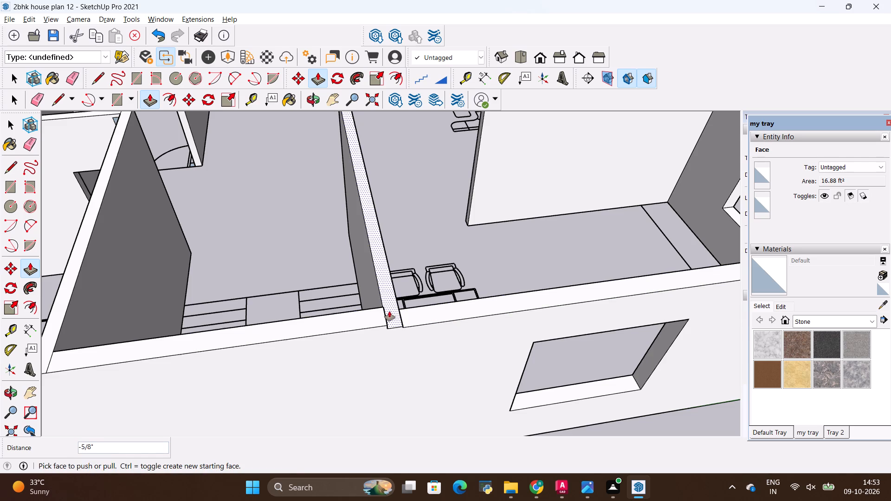
{"action": "left_click", "coordinate": [392, 308]}
{"action": "scroll", "coordinate": [389, 319], "scroll_direction": "up", "scroll_amount": 4}
{"action": "left_click", "coordinate": [418, 311]}
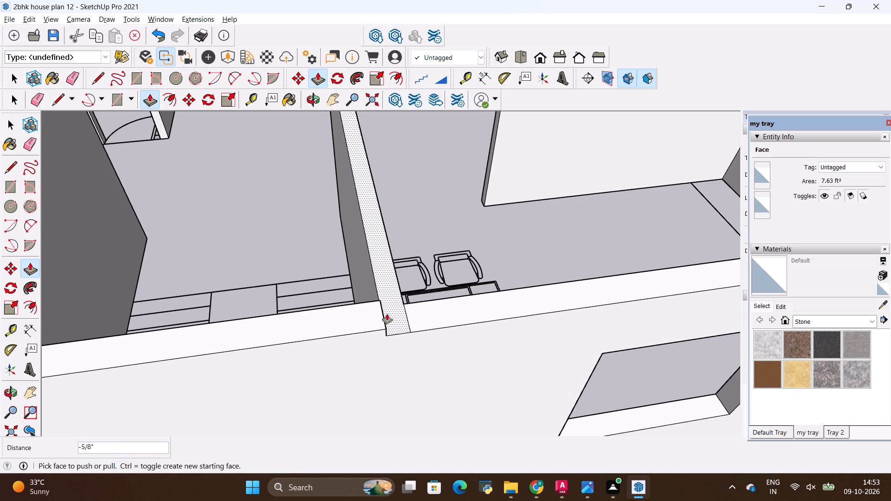
{"action": "left_click", "coordinate": [362, 315]}
{"action": "left_click", "coordinate": [391, 315]}
{"action": "scroll", "coordinate": [501, 321], "scroll_direction": "down", "scroll_amount": 3}
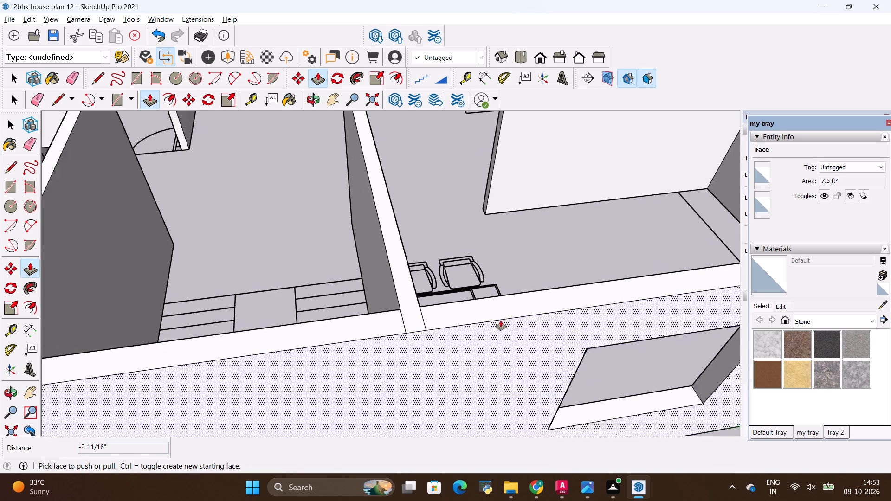
Push/Pull the bedroom–stair partition top and the bedroom's outer wall top down 2 11/16", flush with the stair's outer wall.
{"action": "scroll", "coordinate": [501, 321], "scroll_direction": "down", "scroll_amount": 9}
{"action": "scroll", "coordinate": [342, 300], "scroll_direction": "up", "scroll_amount": 2}
{"action": "scroll", "coordinate": [293, 328], "scroll_direction": "up", "scroll_amount": 3}
{"action": "left_click", "coordinate": [297, 334]}
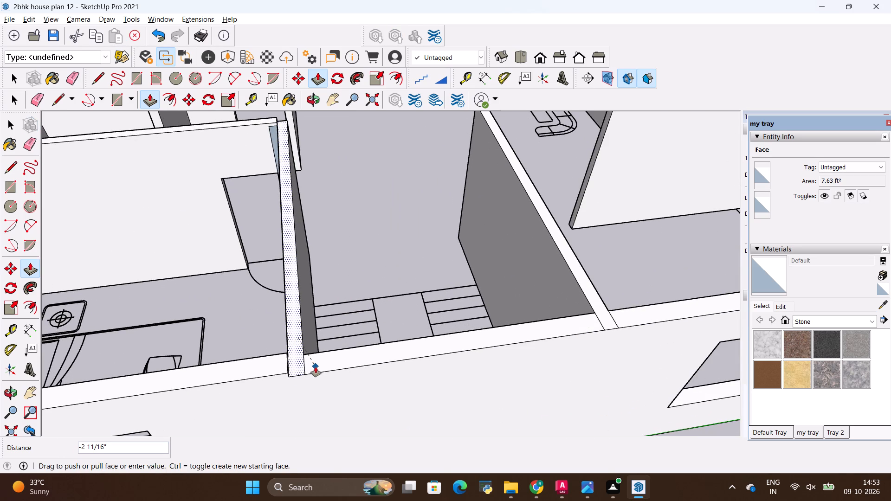
{"action": "left_click", "coordinate": [316, 367]}
{"action": "left_click", "coordinate": [280, 365]}
{"action": "left_click", "coordinate": [298, 368]}
{"action": "scroll", "coordinate": [353, 365], "scroll_direction": "down", "scroll_amount": 3}
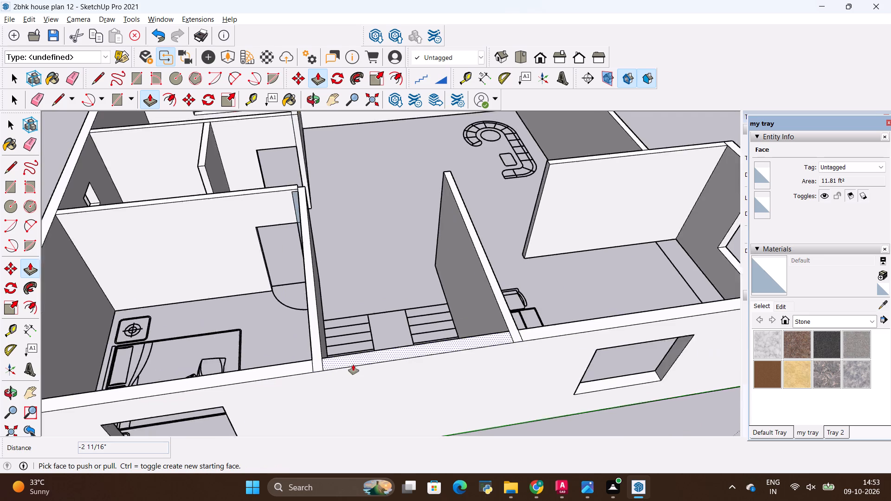
Push the end wall's top down 2 11/16" to the bedroom's outer wall, and the bedroom's back partition down 2 1/16" to the end wall.
{"action": "scroll", "coordinate": [353, 365], "scroll_direction": "down", "scroll_amount": 7}
{"action": "scroll", "coordinate": [110, 409], "scroll_direction": "up", "scroll_amount": 4}
{"action": "left_click", "coordinate": [120, 378]}
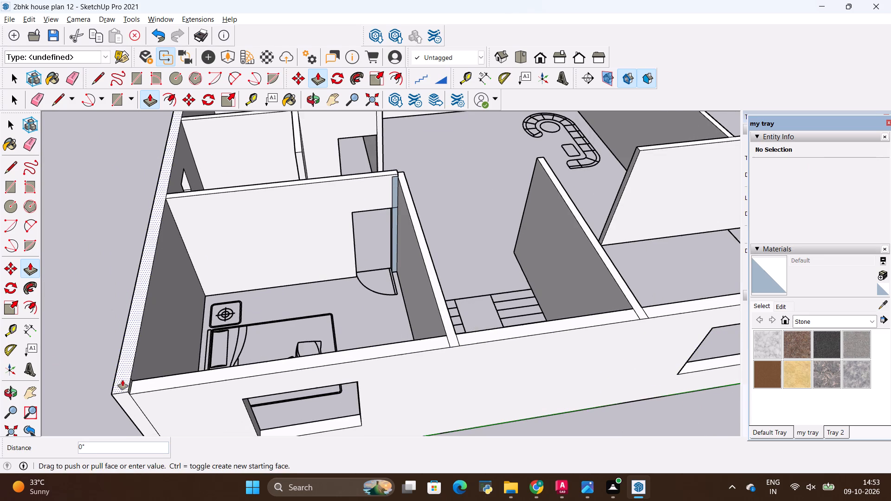
{"action": "left_click", "coordinate": [134, 385]}
{"action": "scroll", "coordinate": [260, 405], "scroll_direction": "down", "scroll_amount": 5}
{"action": "scroll", "coordinate": [202, 269], "scroll_direction": "up", "scroll_amount": 9}
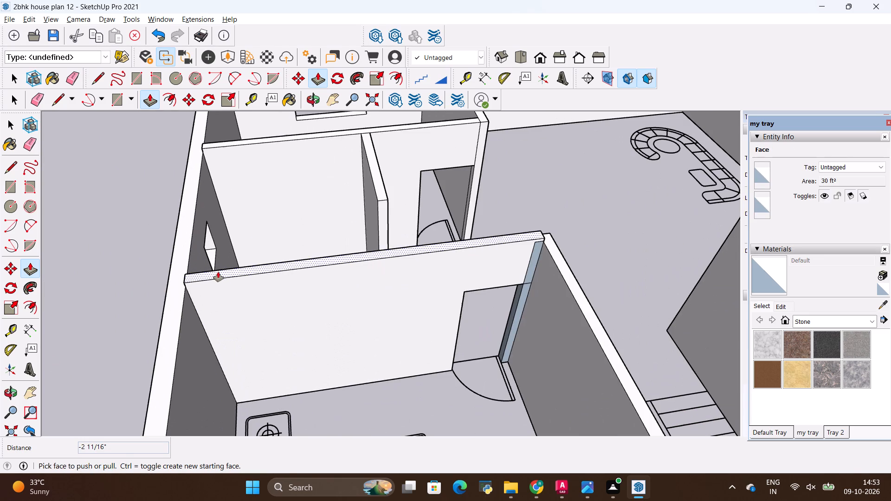
{"action": "left_click", "coordinate": [218, 272]}
{"action": "left_click", "coordinate": [168, 297]}
Push the second bedroom's partition top, the adjoining short bathroom partition and the bedroom–living room wall down 2 11/16" to the end wall's level.
{"action": "scroll", "coordinate": [211, 353], "scroll_direction": "down", "scroll_amount": 5}
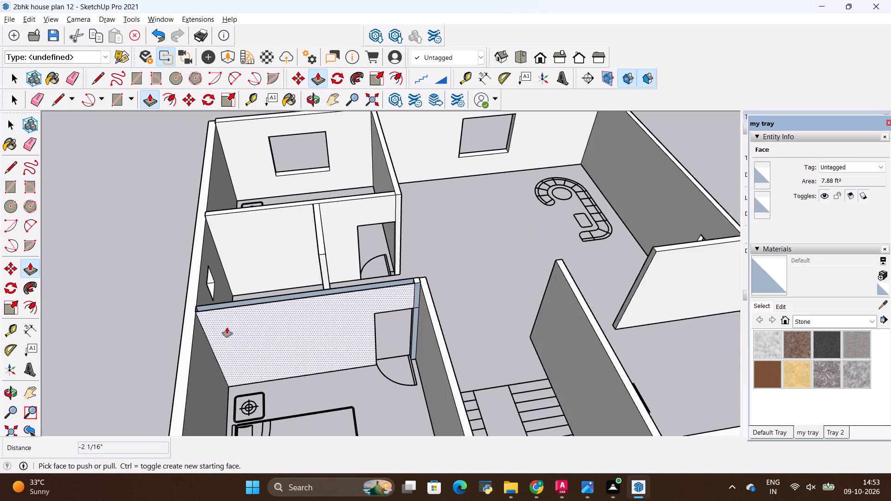
{"action": "scroll", "coordinate": [210, 168], "scroll_direction": "up", "scroll_amount": 7}
{"action": "left_click", "coordinate": [223, 250]}
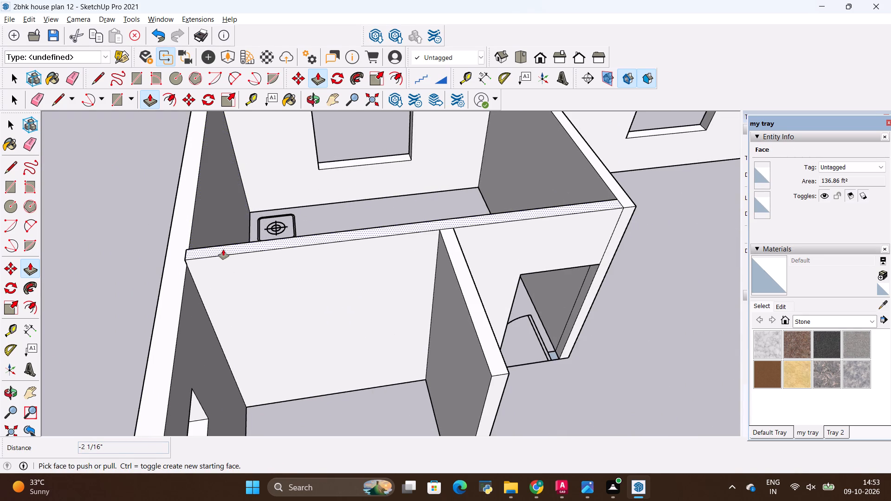
{"action": "left_click", "coordinate": [163, 288]}
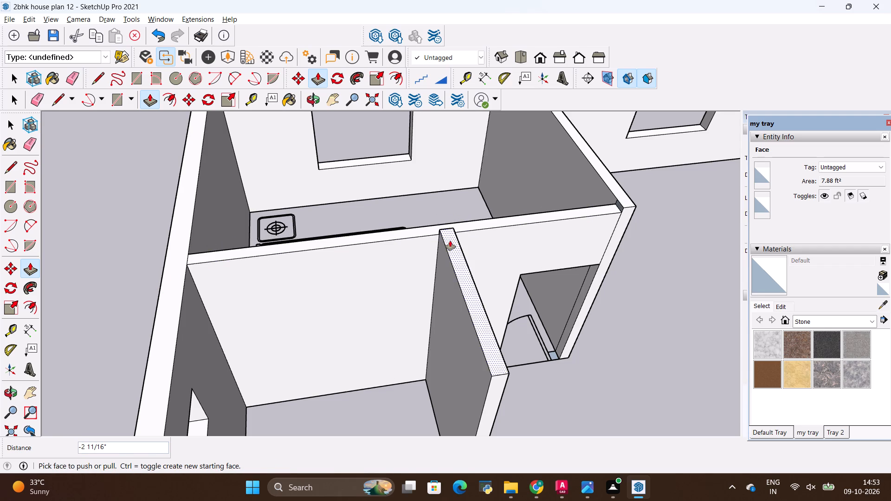
{"action": "left_click", "coordinate": [450, 241]}
{"action": "left_click", "coordinate": [416, 233]}
{"action": "left_click", "coordinate": [625, 194]}
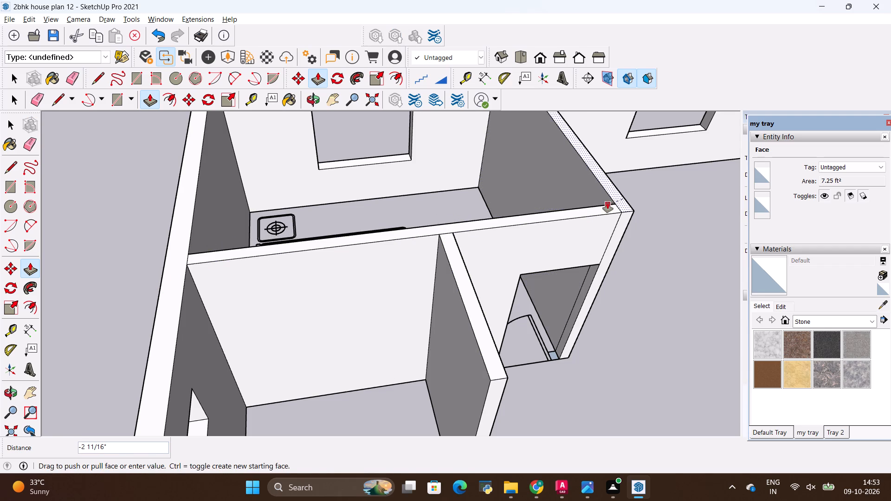
{"action": "left_click", "coordinate": [607, 203]}
Push/Pull the top of the outer wall with the second bedroom's and living room's windows down 2 11/16", flush with the end wall.
{"action": "scroll", "coordinate": [574, 261], "scroll_direction": "down", "scroll_amount": 11}
{"action": "scroll", "coordinate": [453, 166], "scroll_direction": "up", "scroll_amount": 8}
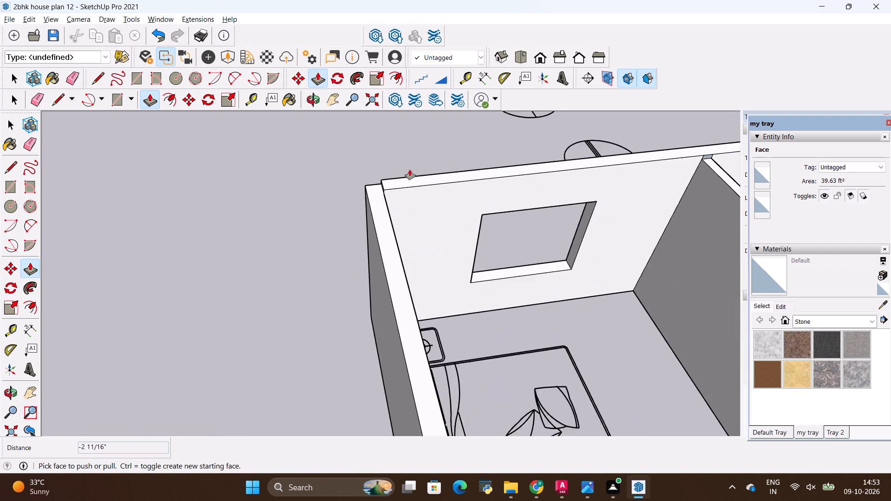
{"action": "scroll", "coordinate": [410, 170], "scroll_direction": "up", "scroll_amount": 3}
{"action": "left_click", "coordinate": [387, 189]}
{"action": "left_click", "coordinate": [348, 201]}
Push/Pull the living room's entrance-side wall top down 5/8", flush with the adjoining windowed outer wall.
{"action": "scroll", "coordinate": [318, 227], "scroll_direction": "down", "scroll_amount": 11}
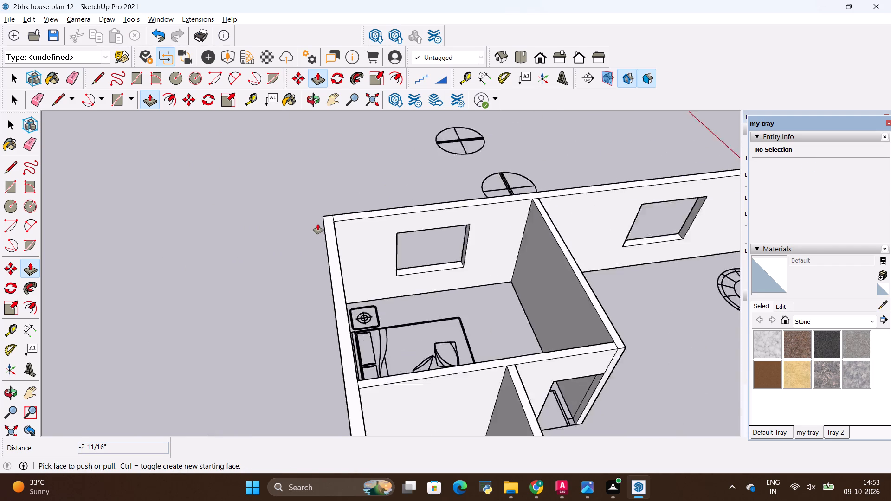
{"action": "scroll", "coordinate": [318, 224], "scroll_direction": "down", "scroll_amount": 1}
{"action": "scroll", "coordinate": [485, 191], "scroll_direction": "up", "scroll_amount": 13}
{"action": "scroll", "coordinate": [377, 238], "scroll_direction": "down", "scroll_amount": 12}
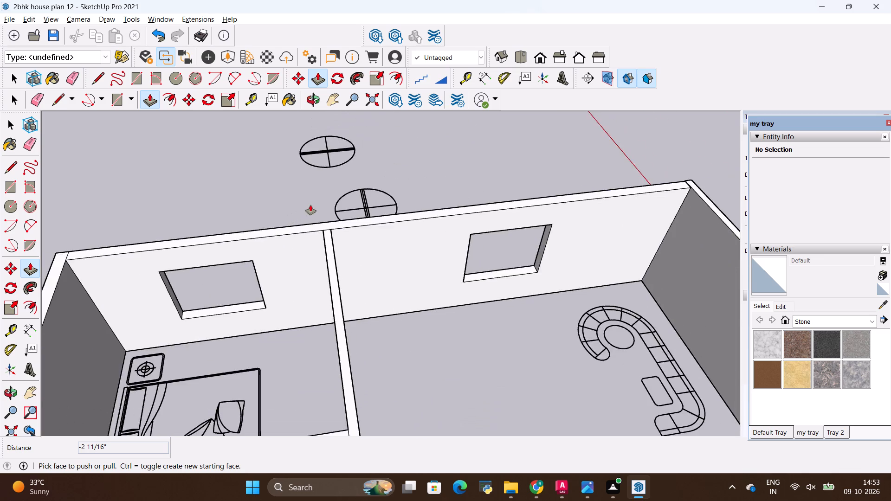
{"action": "scroll", "coordinate": [310, 205], "scroll_direction": "down", "scroll_amount": 4}
{"action": "scroll", "coordinate": [558, 170], "scroll_direction": "up", "scroll_amount": 15}
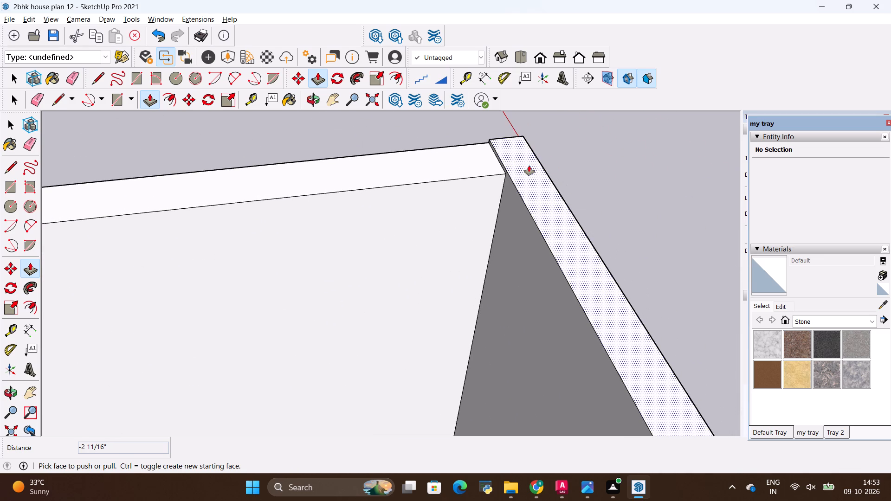
{"action": "left_click", "coordinate": [529, 166]}
{"action": "left_click", "coordinate": [489, 164]}
{"action": "scroll", "coordinate": [424, 175], "scroll_direction": "down", "scroll_amount": 19}
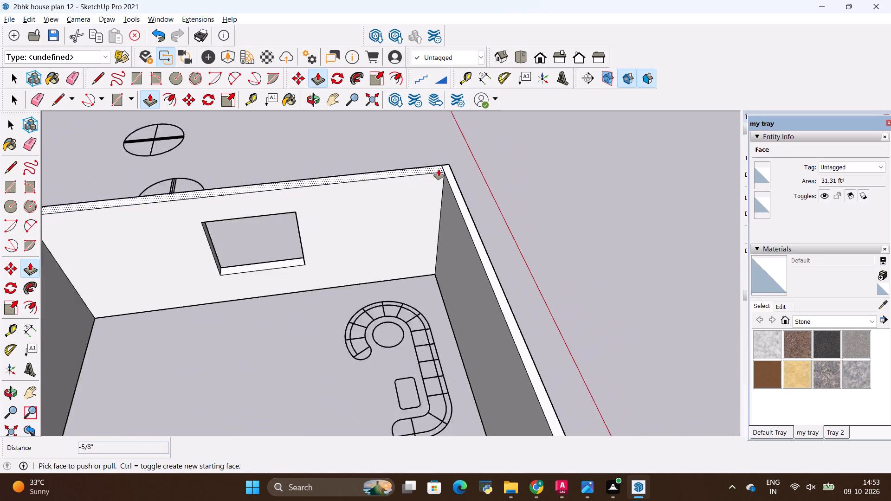
Push the top of the partition between the living room and the corner room down 5/8", flush with the living room's entrance-side wall.
{"action": "scroll", "coordinate": [439, 170], "scroll_direction": "down", "scroll_amount": 7}
{"action": "scroll", "coordinate": [517, 262], "scroll_direction": "up", "scroll_amount": 9}
{"action": "middle_click_drag", "start_coordinate": [441, 302], "coordinate": [549, 385]}
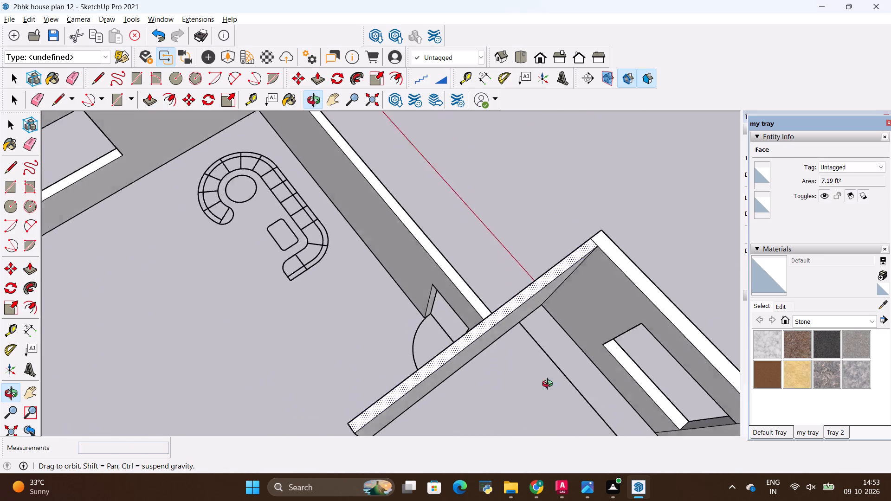
{"action": "middle_click_drag", "start_coordinate": [549, 385], "coordinate": [618, 270]}
{"action": "middle_click_drag", "start_coordinate": [497, 268], "coordinate": [656, 177]}
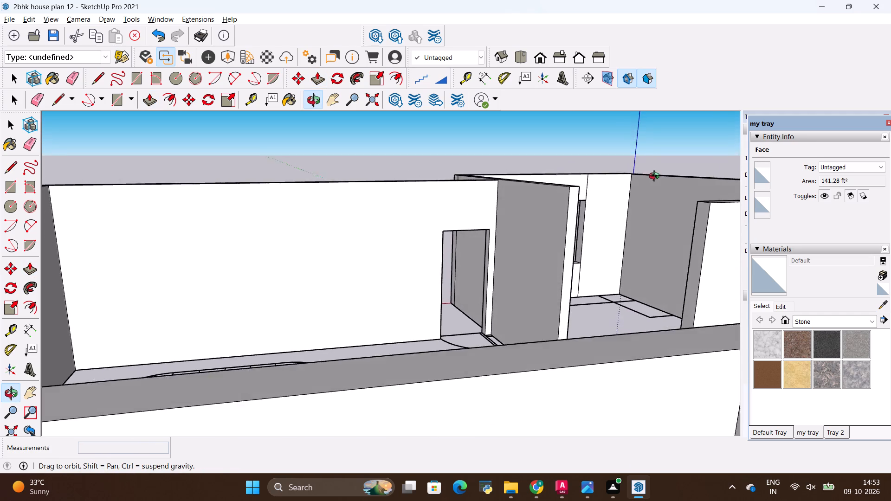
{"action": "middle_click_drag", "start_coordinate": [656, 177], "coordinate": [617, 270]}
{"action": "scroll", "coordinate": [506, 131], "scroll_direction": "up", "scroll_amount": 20}
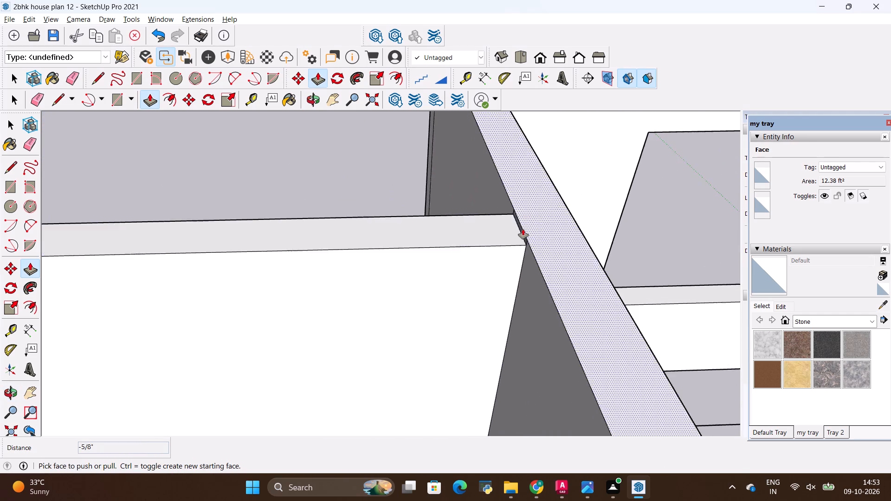
{"action": "scroll", "coordinate": [523, 229], "scroll_direction": "up", "scroll_amount": 10}
{"action": "left_click", "coordinate": [541, 230]}
{"action": "left_click_drag", "start_coordinate": [474, 260], "coordinate": [440, 278]}
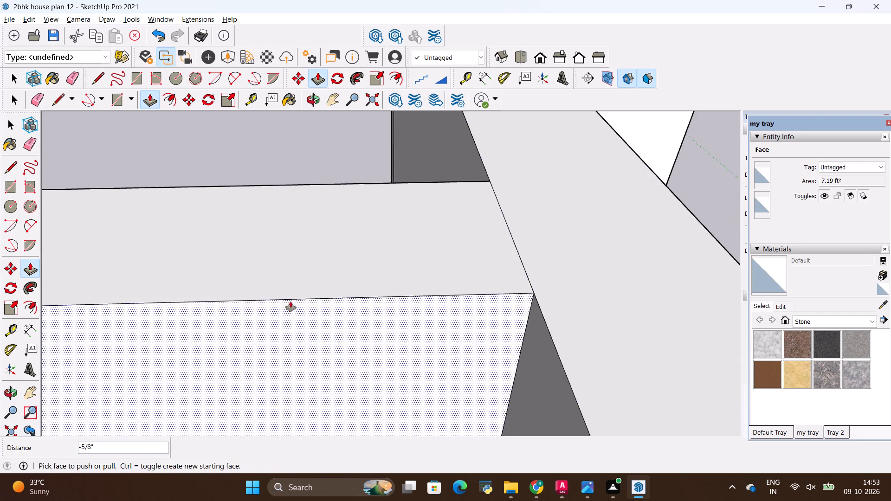
Push/Pull the top of the corner room's windowed outer wall down 5/8", flush with the adjoining partition.
{"action": "scroll", "coordinate": [291, 302], "scroll_direction": "down", "scroll_amount": 20}
{"action": "scroll", "coordinate": [291, 302], "scroll_direction": "down", "scroll_amount": 16}
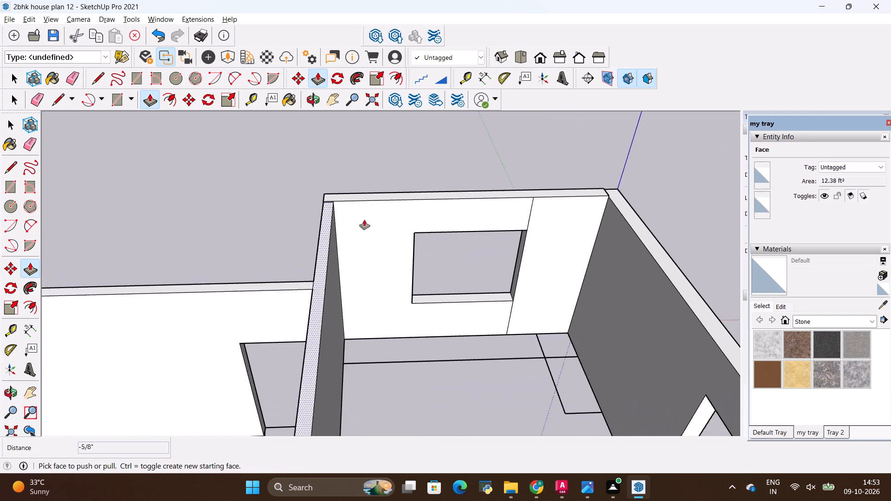
{"action": "scroll", "coordinate": [366, 201], "scroll_direction": "up", "scroll_amount": 8}
{"action": "left_click", "coordinate": [317, 192]}
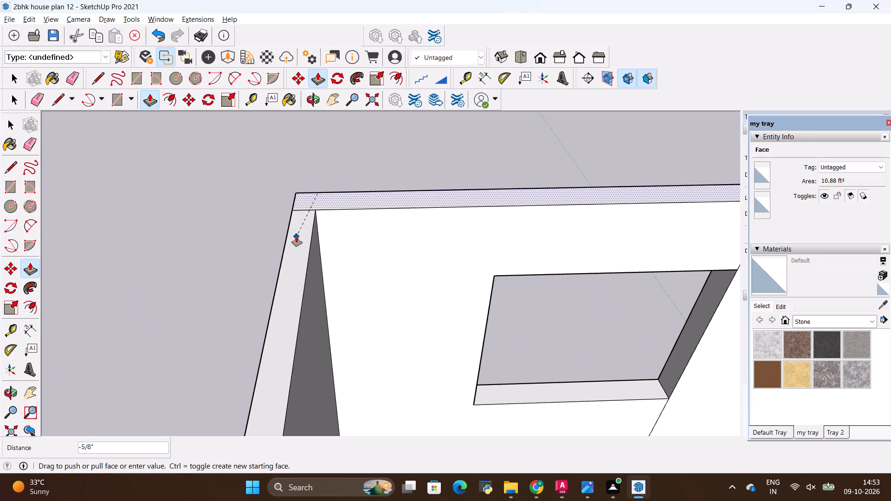
{"action": "left_click", "coordinate": [297, 237]}
Examine the wall tops from the corner room's outer corner round to the bedroom for uneven levels and open faces.
{"action": "scroll", "coordinate": [273, 240], "scroll_direction": "down", "scroll_amount": 18}
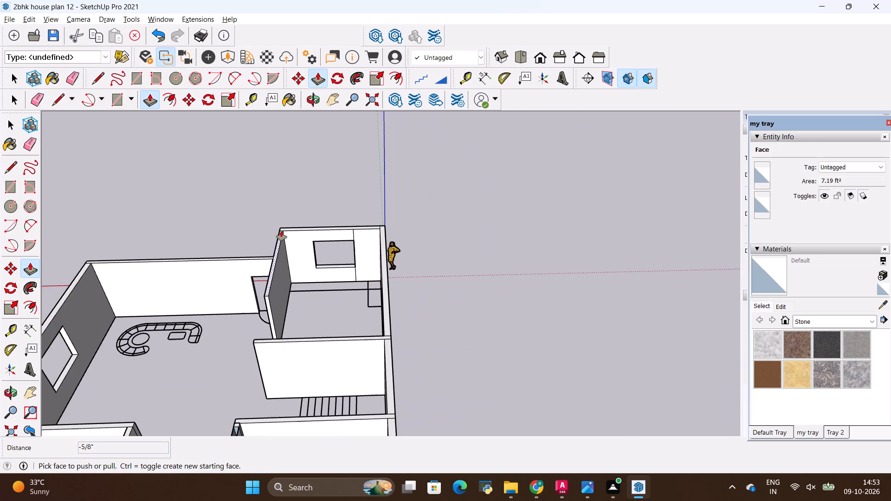
{"action": "scroll", "coordinate": [375, 216], "scroll_direction": "up", "scroll_amount": 20}
{"action": "scroll", "coordinate": [375, 216], "scroll_direction": "up", "scroll_amount": 5}
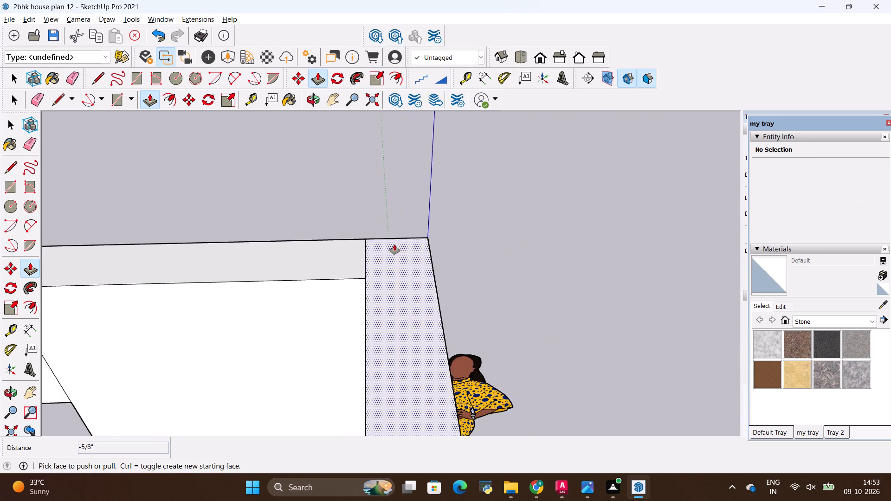
{"action": "scroll", "coordinate": [394, 245], "scroll_direction": "down", "scroll_amount": 20}
{"action": "scroll", "coordinate": [394, 245], "scroll_direction": "down", "scroll_amount": 2}
{"action": "scroll", "coordinate": [395, 242], "scroll_direction": "up", "scroll_amount": 1}
{"action": "scroll", "coordinate": [395, 242], "scroll_direction": "down", "scroll_amount": 6}
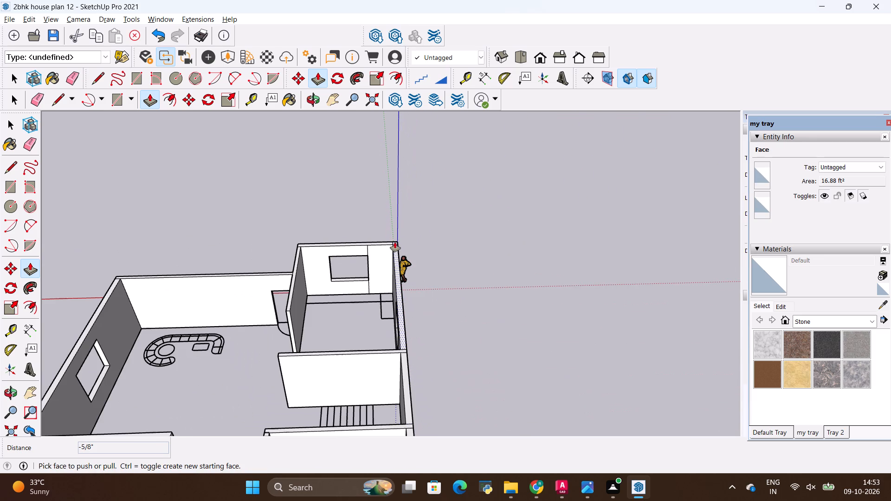
{"action": "middle_click_drag", "start_coordinate": [279, 297], "coordinate": [304, 231]}
{"action": "scroll", "coordinate": [306, 230], "scroll_direction": "down", "scroll_amount": 6}
{"action": "scroll", "coordinate": [291, 324], "scroll_direction": "up", "scroll_amount": 14}
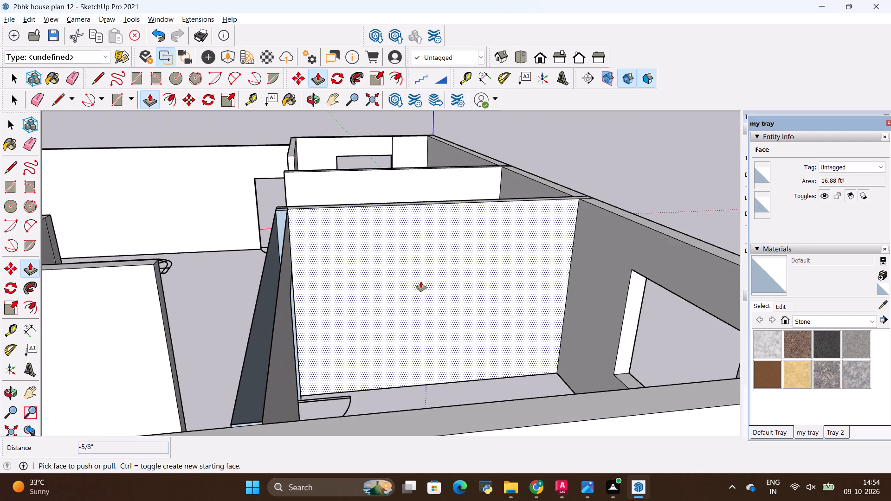
{"action": "scroll", "coordinate": [428, 273], "scroll_direction": "down", "scroll_amount": 4}
{"action": "scroll", "coordinate": [361, 296], "scroll_direction": "up", "scroll_amount": 6}
{"action": "scroll", "coordinate": [350, 341], "scroll_direction": "down", "scroll_amount": 6}
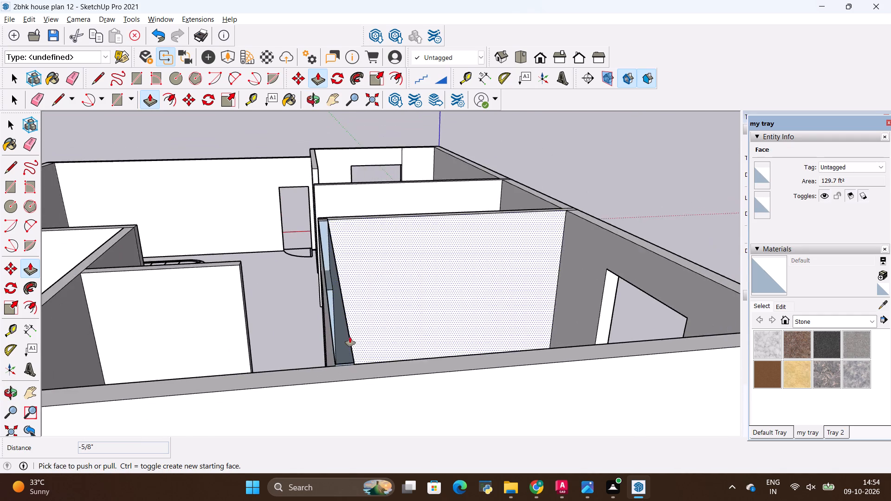
{"action": "scroll", "coordinate": [351, 328], "scroll_direction": "down", "scroll_amount": 5}
{"action": "middle_click_drag", "start_coordinate": [445, 277], "coordinate": [280, 362]}
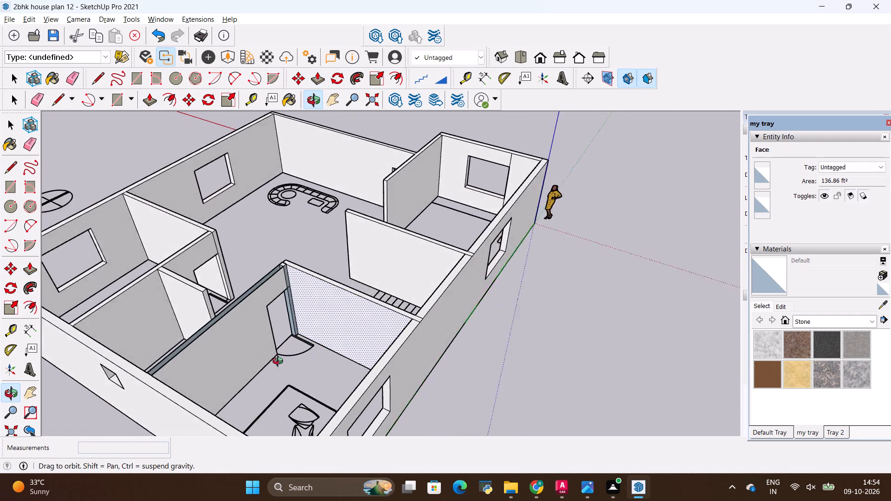
{"action": "middle_click_drag", "start_coordinate": [280, 362], "coordinate": [195, 411]}
{"action": "scroll", "coordinate": [326, 264], "scroll_direction": "up", "scroll_amount": 5}
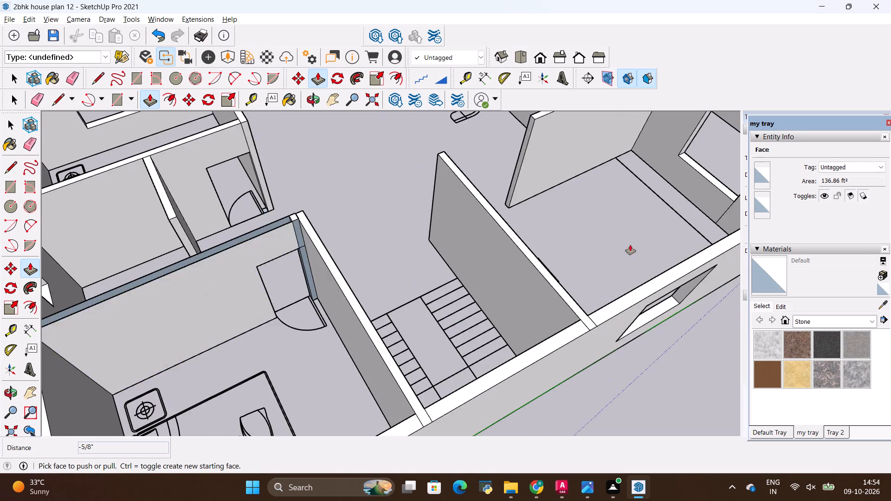
{"action": "scroll", "coordinate": [629, 245], "scroll_direction": "down", "scroll_amount": 5}
{"action": "scroll", "coordinate": [355, 250], "scroll_direction": "up", "scroll_amount": 7}
{"action": "scroll", "coordinate": [310, 282], "scroll_direction": "up", "scroll_amount": 3}
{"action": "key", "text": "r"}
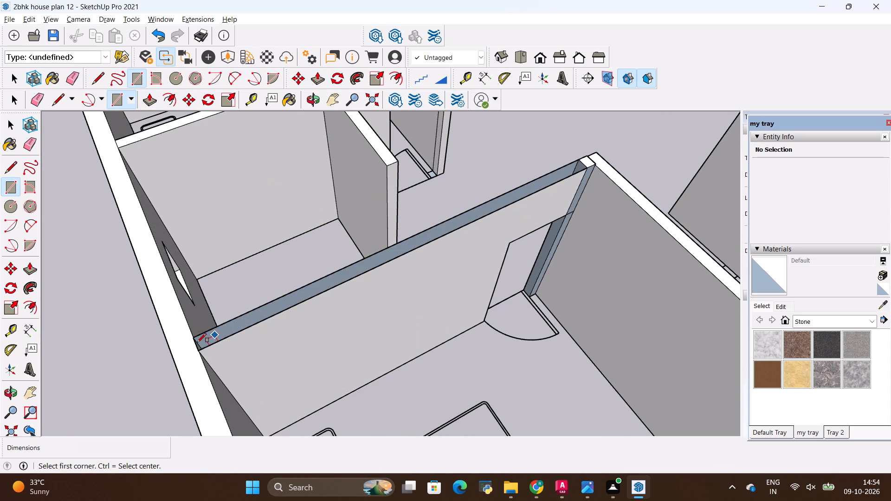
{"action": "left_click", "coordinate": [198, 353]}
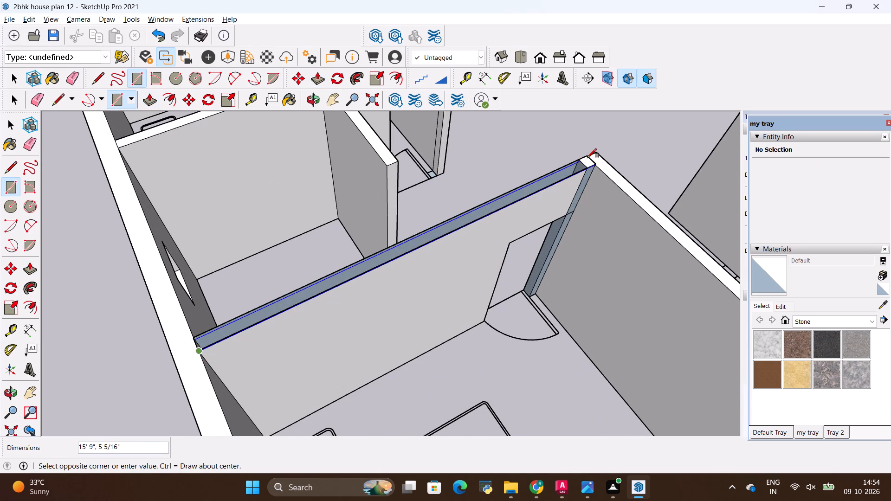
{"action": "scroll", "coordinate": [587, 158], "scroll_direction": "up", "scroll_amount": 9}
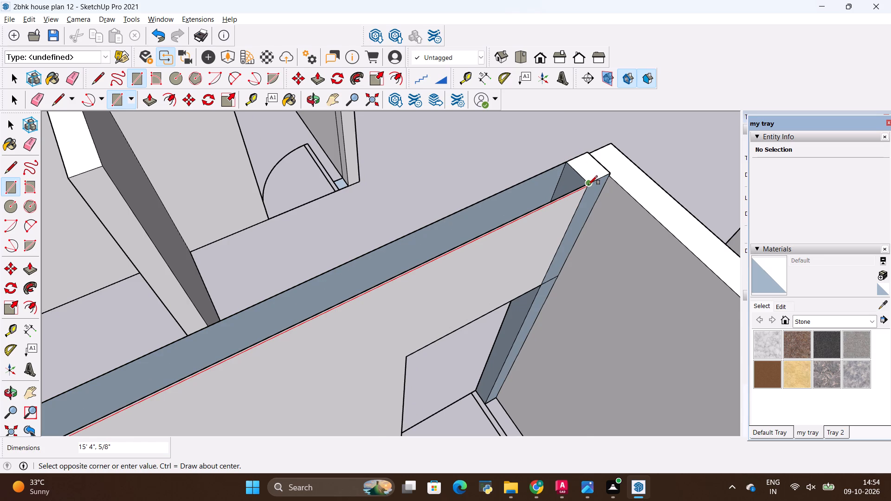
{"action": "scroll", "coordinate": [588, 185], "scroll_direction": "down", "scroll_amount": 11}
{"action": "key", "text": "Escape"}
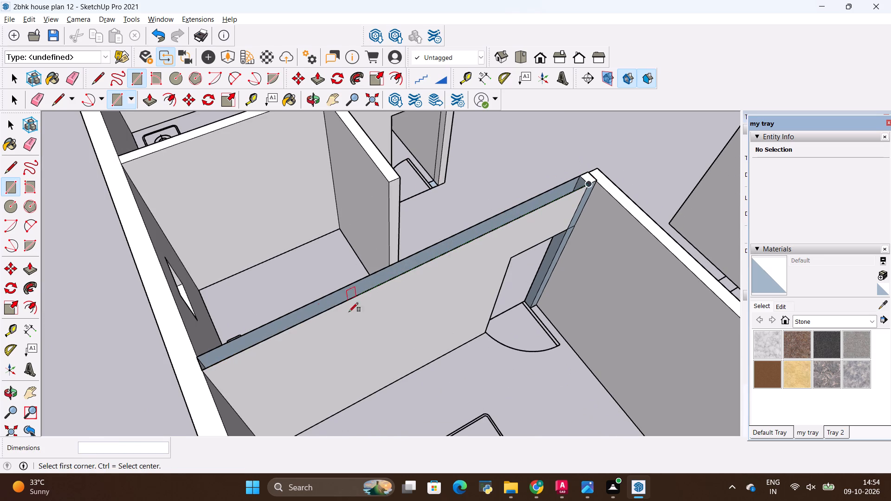
Draw a 15' 9" by 6" rectangle over the open top of the bedroom's door wall to close it.
{"action": "scroll", "coordinate": [207, 367], "scroll_direction": "up", "scroll_amount": 20}
{"action": "scroll", "coordinate": [207, 367], "scroll_direction": "up", "scroll_amount": 9}
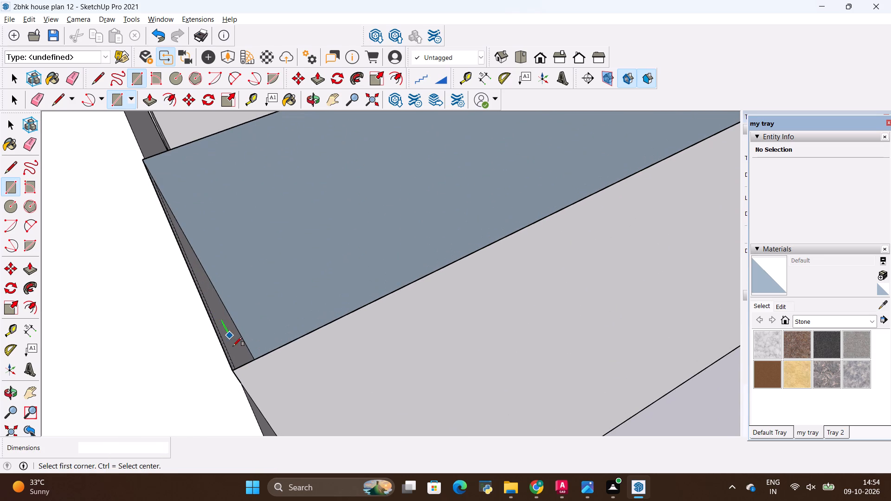
{"action": "left_click", "coordinate": [232, 366]}
{"action": "scroll", "coordinate": [408, 316], "scroll_direction": "down", "scroll_amount": 6}
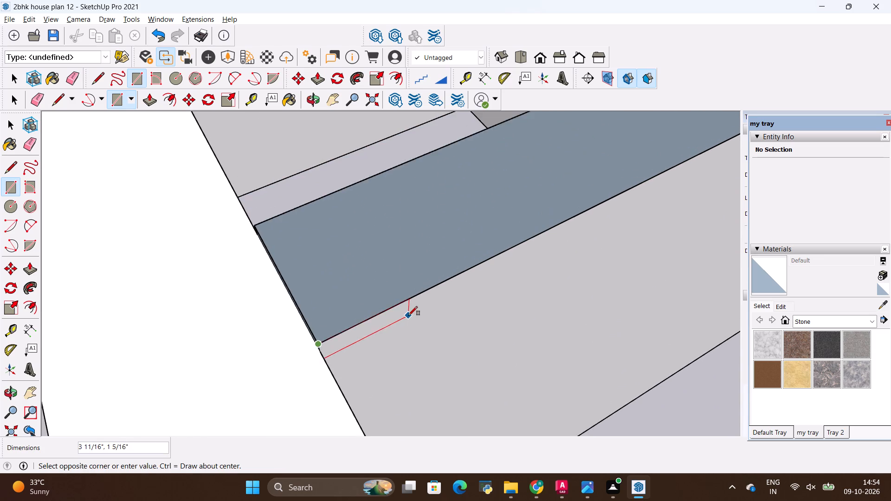
{"action": "scroll", "coordinate": [408, 315], "scroll_direction": "down", "scroll_amount": 6}
{"action": "scroll", "coordinate": [409, 313], "scroll_direction": "down", "scroll_amount": 18}
{"action": "scroll", "coordinate": [436, 289], "scroll_direction": "down", "scroll_amount": 6}
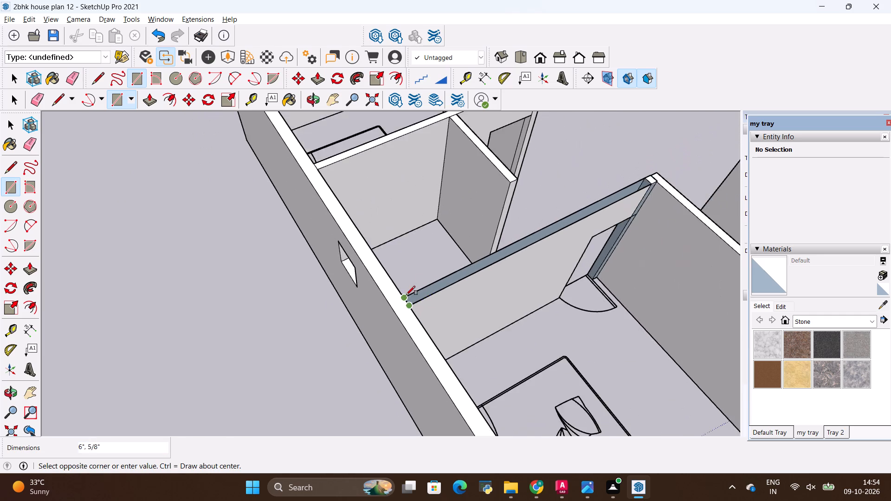
{"action": "scroll", "coordinate": [414, 289], "scroll_direction": "down", "scroll_amount": 6}
{"action": "scroll", "coordinate": [576, 229], "scroll_direction": "up", "scroll_amount": 10}
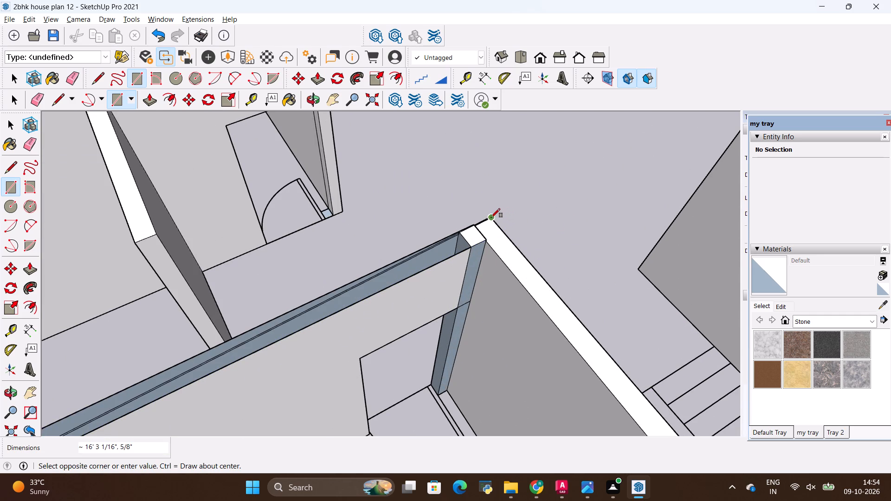
{"action": "left_click", "coordinate": [468, 227]}
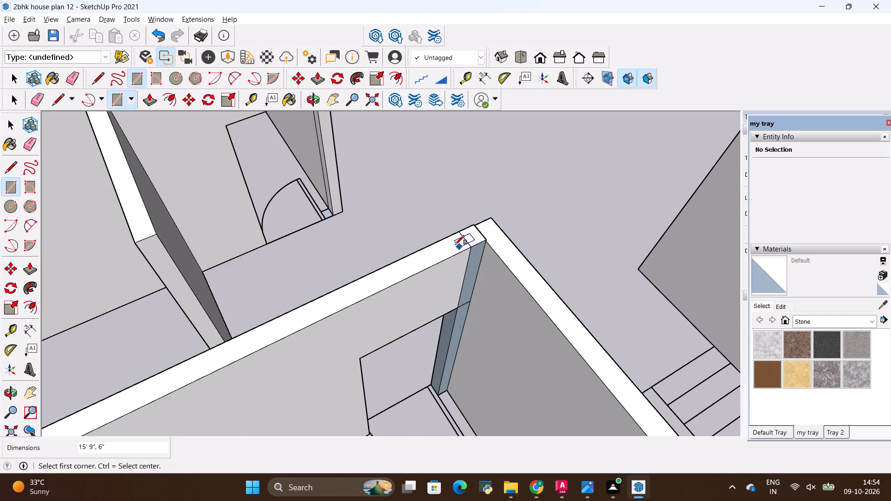
Level the tops of the bedroom's door wall, its corner piece and the stair-side partition with each other, using 7/16" Push/Pull moves.
{"action": "scroll", "coordinate": [496, 225], "scroll_direction": "up", "scroll_amount": 10}
{"action": "middle_click_drag", "start_coordinate": [400, 269], "coordinate": [679, 235]}
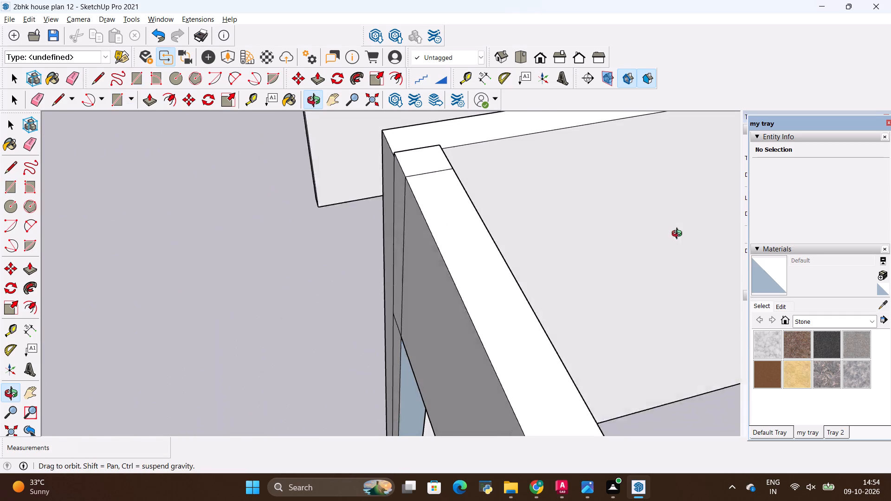
{"action": "middle_click_drag", "start_coordinate": [679, 235], "coordinate": [679, 234]}
{"action": "middle_click_drag", "start_coordinate": [413, 268], "coordinate": [571, 250]}
{"action": "scroll", "coordinate": [324, 145], "scroll_direction": "up", "scroll_amount": 2}
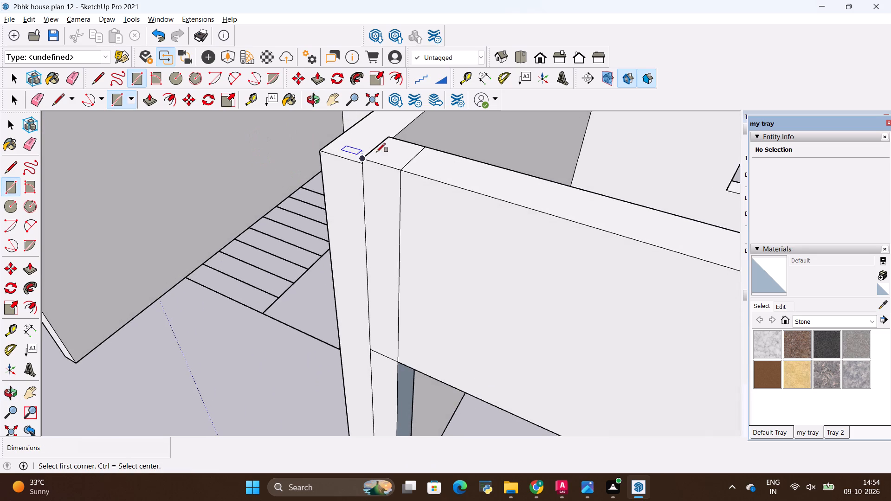
{"action": "key", "text": "p"}
{"action": "left_click", "coordinate": [444, 171]}
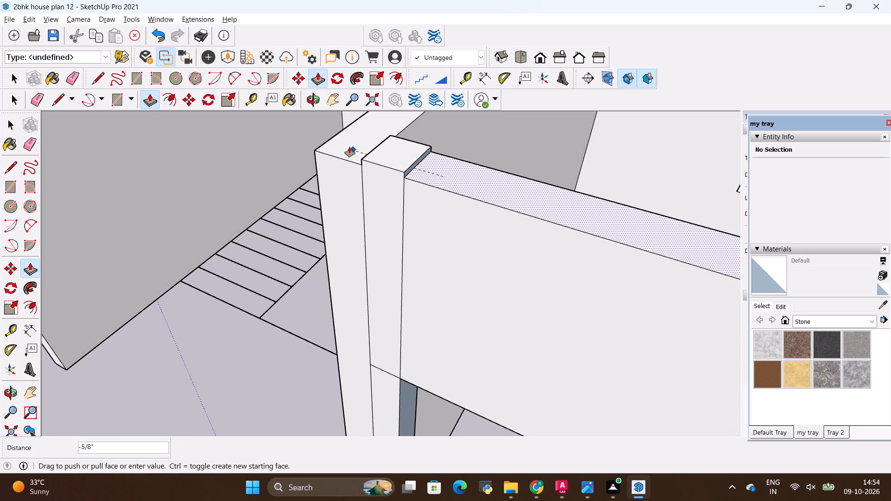
{"action": "left_click", "coordinate": [342, 140]}
{"action": "left_click", "coordinate": [386, 147]}
{"action": "left_click", "coordinate": [353, 135]}
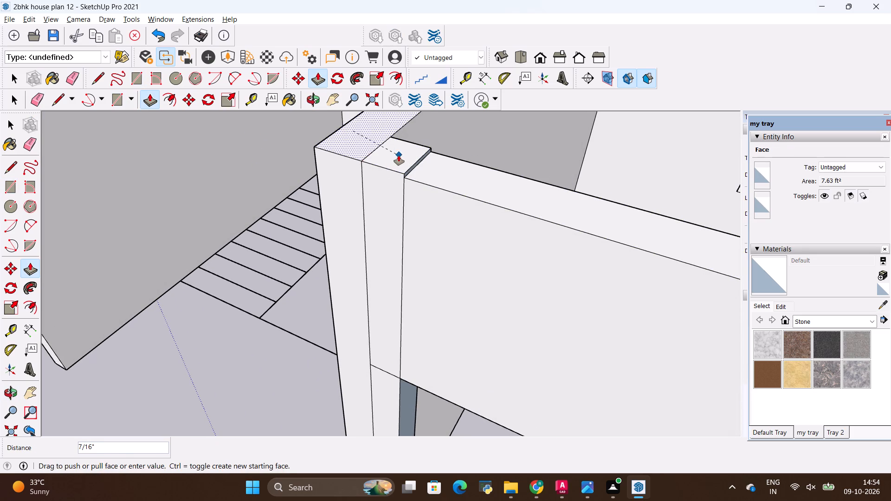
{"action": "left_click", "coordinate": [399, 155]}
{"action": "left_click", "coordinate": [404, 154]}
{"action": "left_click", "coordinate": [422, 163]}
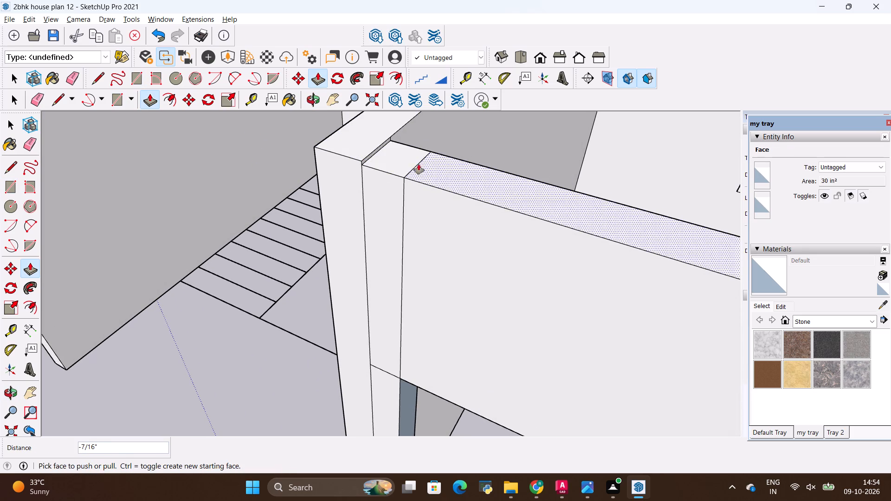
{"action": "left_click", "coordinate": [398, 155]}
{"action": "left_click", "coordinate": [373, 137]}
{"action": "left_click", "coordinate": [419, 165]}
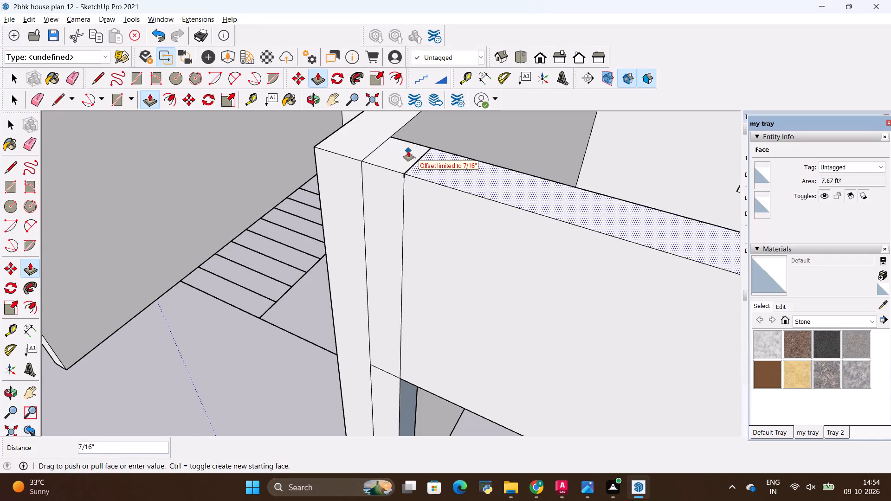
{"action": "left_click", "coordinate": [408, 151]}
Erase the vertical seams above the bedroom's door and the seams across the wall tops at that corner.
{"action": "key", "text": "e"}
{"action": "left_click_drag", "start_coordinate": [408, 245], "coordinate": [400, 241]}
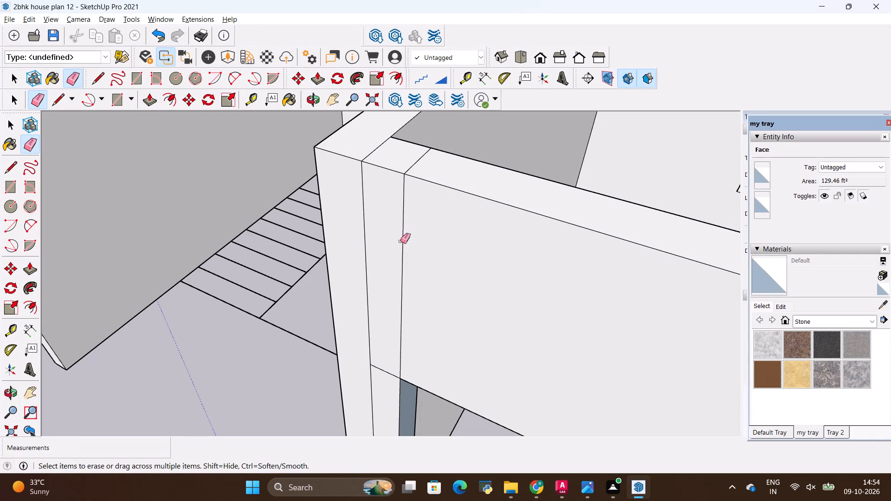
{"action": "left_click_drag", "start_coordinate": [400, 241], "coordinate": [353, 221]}
{"action": "left_click_drag", "start_coordinate": [356, 144], "coordinate": [418, 175]}
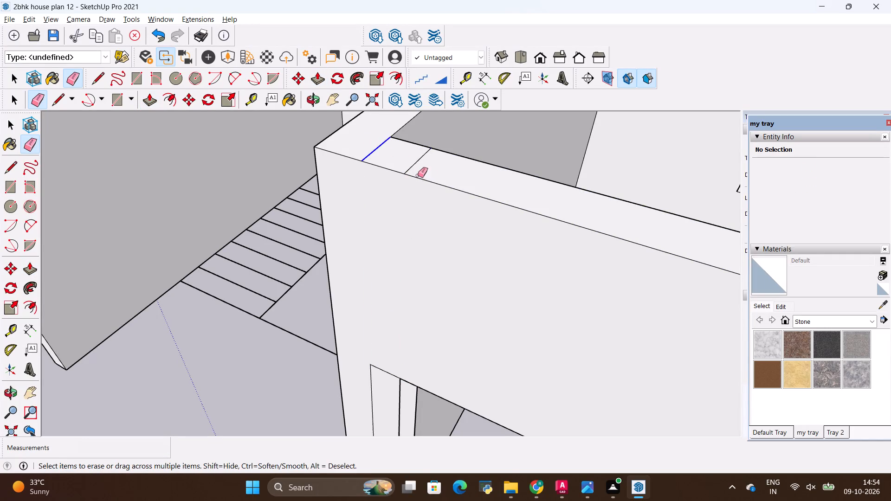
{"action": "left_click_drag", "start_coordinate": [418, 175], "coordinate": [425, 181]}
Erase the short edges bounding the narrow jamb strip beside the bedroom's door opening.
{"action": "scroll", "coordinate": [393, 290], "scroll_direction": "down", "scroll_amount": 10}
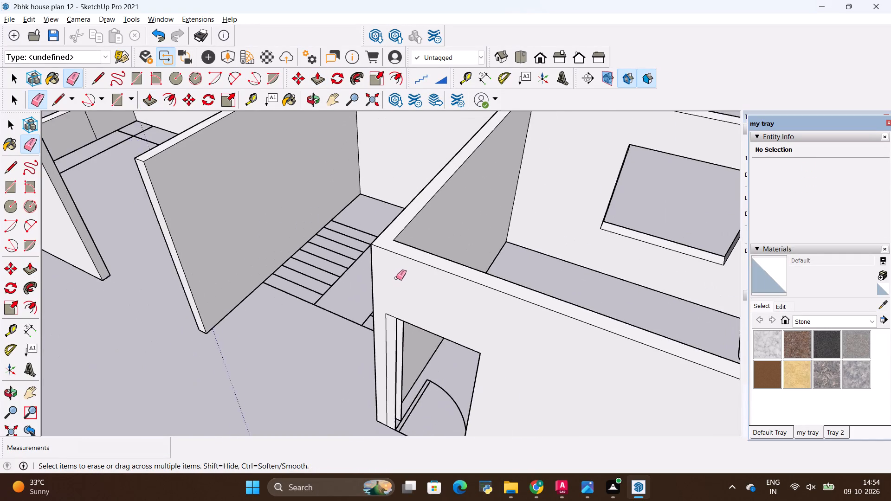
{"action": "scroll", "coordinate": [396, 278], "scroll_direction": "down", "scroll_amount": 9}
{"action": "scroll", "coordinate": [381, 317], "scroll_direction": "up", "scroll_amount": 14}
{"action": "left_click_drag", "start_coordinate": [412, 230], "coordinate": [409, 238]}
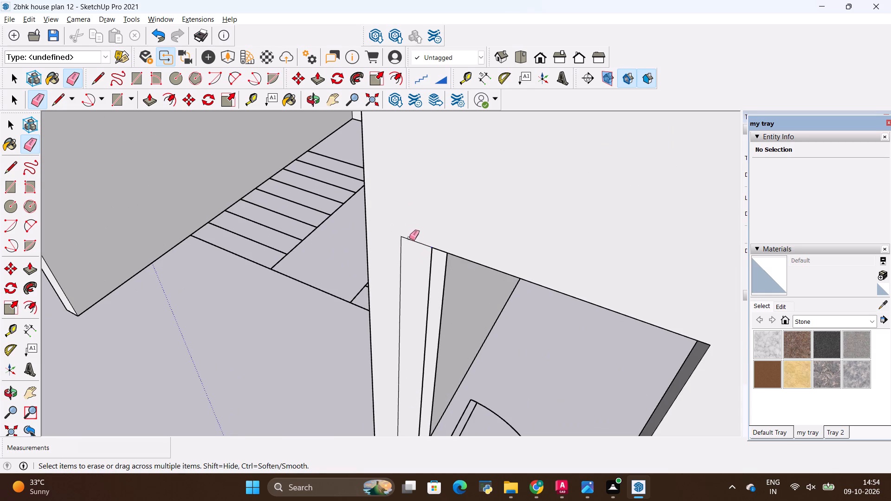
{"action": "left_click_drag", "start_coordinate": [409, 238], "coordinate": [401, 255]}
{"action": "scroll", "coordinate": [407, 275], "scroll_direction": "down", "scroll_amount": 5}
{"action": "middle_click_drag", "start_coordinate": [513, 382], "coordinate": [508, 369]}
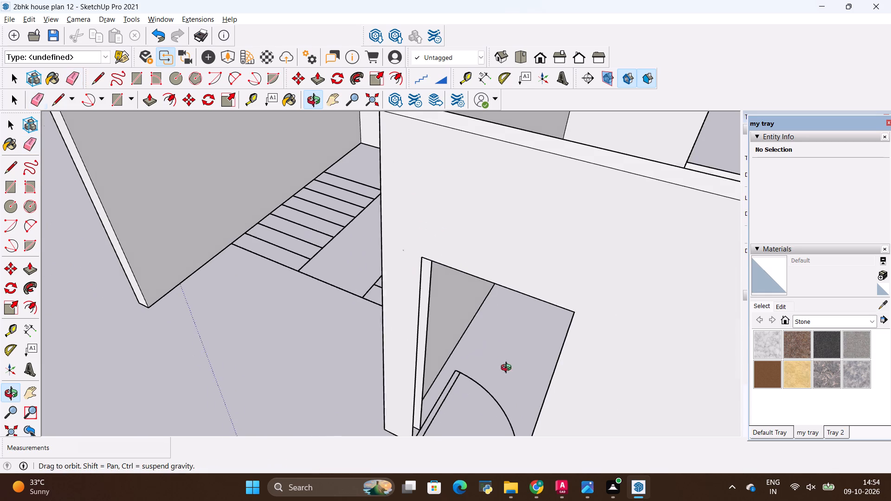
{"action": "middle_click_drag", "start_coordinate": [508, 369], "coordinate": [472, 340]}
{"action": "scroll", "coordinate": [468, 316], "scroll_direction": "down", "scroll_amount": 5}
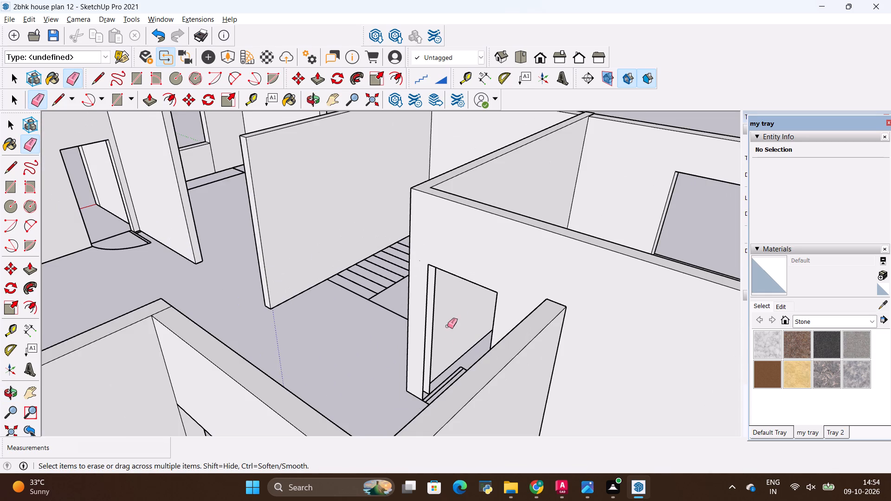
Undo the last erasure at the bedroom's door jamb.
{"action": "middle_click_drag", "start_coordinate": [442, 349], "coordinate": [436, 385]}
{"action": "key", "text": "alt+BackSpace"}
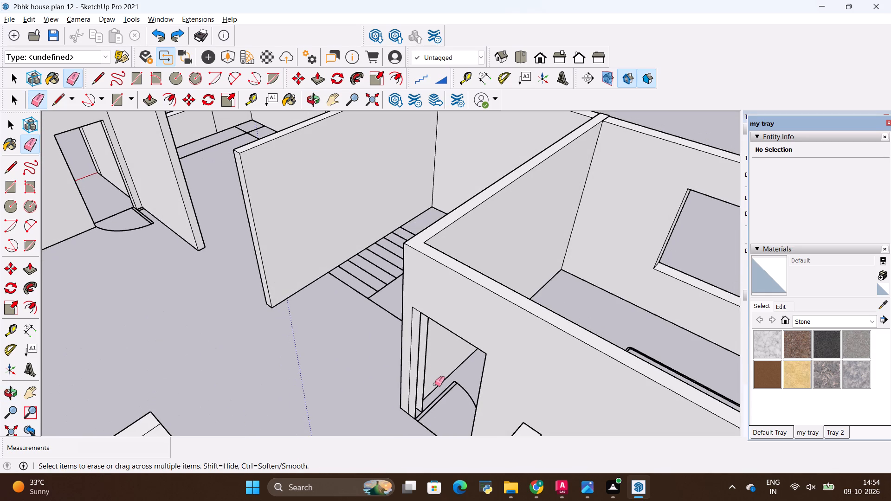
Undo one more edge erasure at the bedroom's door jamb.
{"action": "key", "text": "alt+BackSpace"}
Close the open jamb face inside the bedroom's door opening with a 6" by 7' rectangle running from threshold to door head.
{"action": "scroll", "coordinate": [397, 402], "scroll_direction": "up", "scroll_amount": 9}
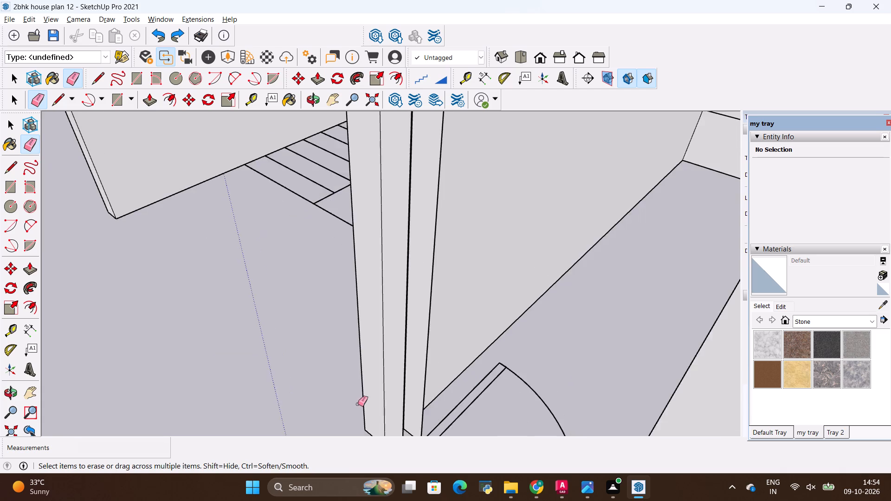
{"action": "scroll", "coordinate": [358, 404], "scroll_direction": "up", "scroll_amount": 3}
{"action": "middle_click_drag", "start_coordinate": [424, 357], "coordinate": [332, 367]}
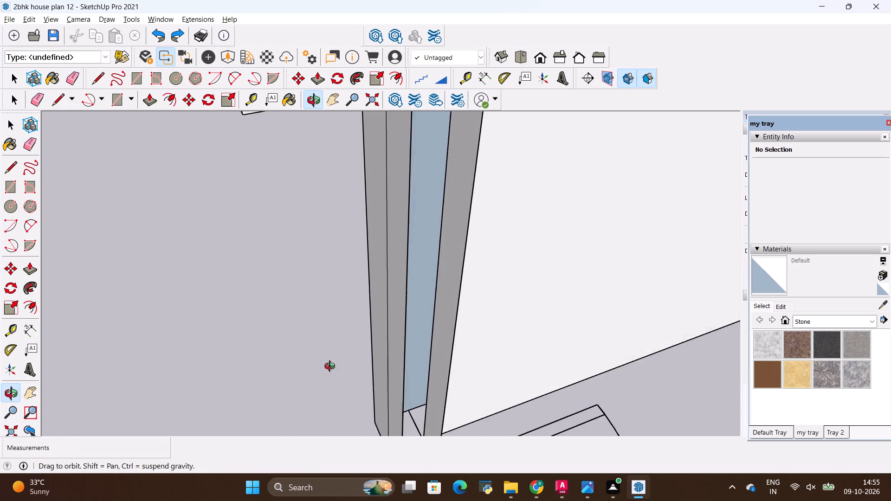
{"action": "middle_click_drag", "start_coordinate": [332, 367], "coordinate": [331, 337]}
{"action": "scroll", "coordinate": [335, 335], "scroll_direction": "down", "scroll_amount": 4}
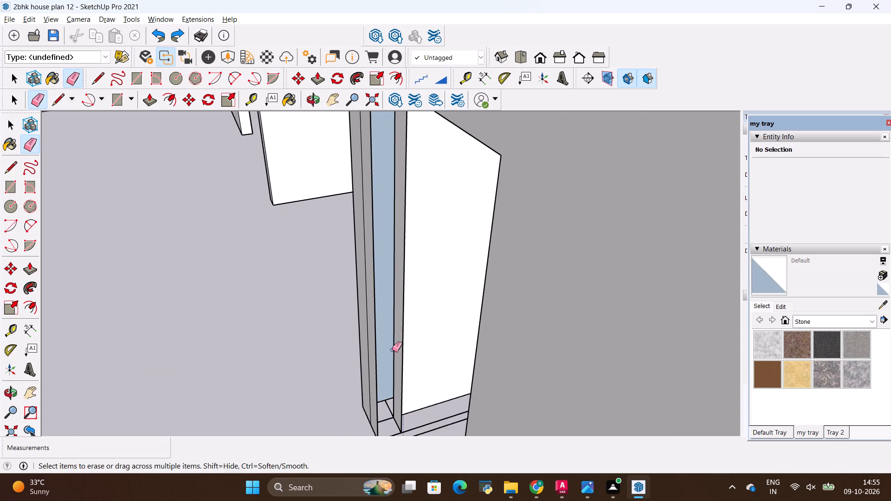
{"action": "scroll", "coordinate": [394, 348], "scroll_direction": "down", "scroll_amount": 4}
{"action": "scroll", "coordinate": [382, 419], "scroll_direction": "up", "scroll_amount": 2}
{"action": "key", "text": "r"}
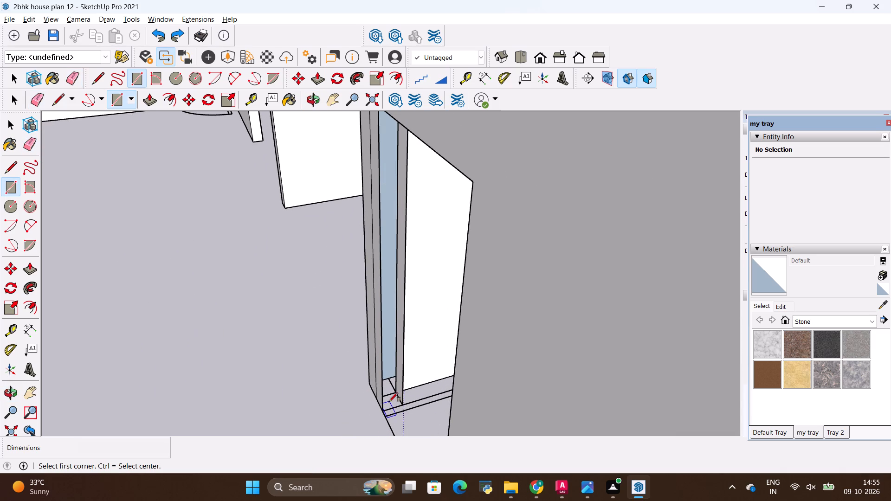
{"action": "left_click", "coordinate": [386, 409]}
{"action": "scroll", "coordinate": [384, 410], "scroll_direction": "down", "scroll_amount": 11}
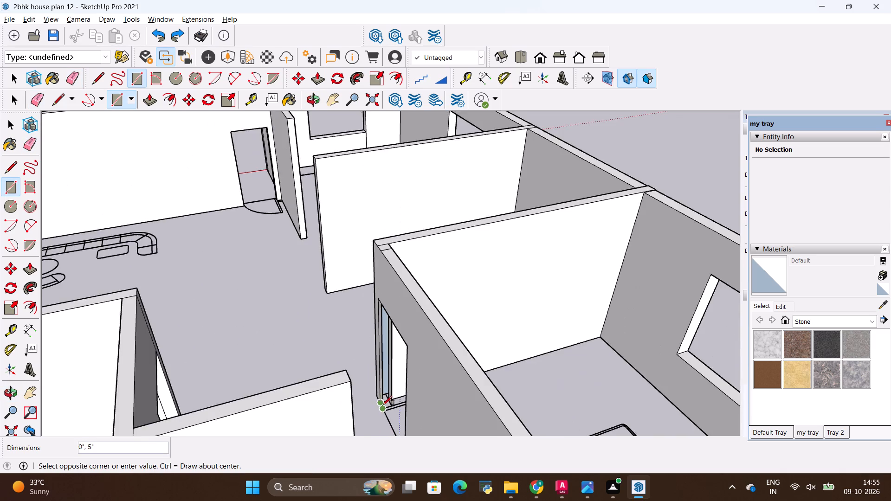
{"action": "scroll", "coordinate": [383, 405], "scroll_direction": "down", "scroll_amount": 2}
{"action": "middle_click_drag", "start_coordinate": [383, 405], "coordinate": [431, 351]}
{"action": "scroll", "coordinate": [441, 267], "scroll_direction": "up", "scroll_amount": 7}
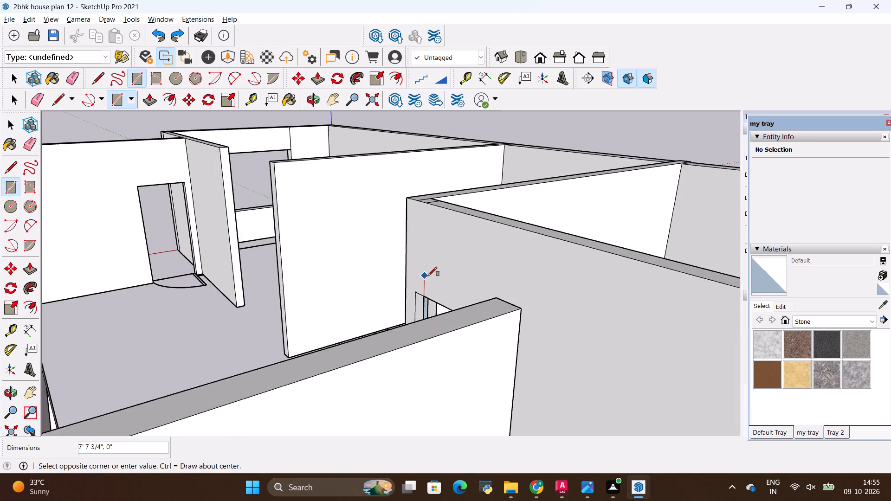
{"action": "scroll", "coordinate": [428, 276], "scroll_direction": "up", "scroll_amount": 9}
{"action": "middle_click_drag", "start_coordinate": [458, 349], "coordinate": [453, 253]}
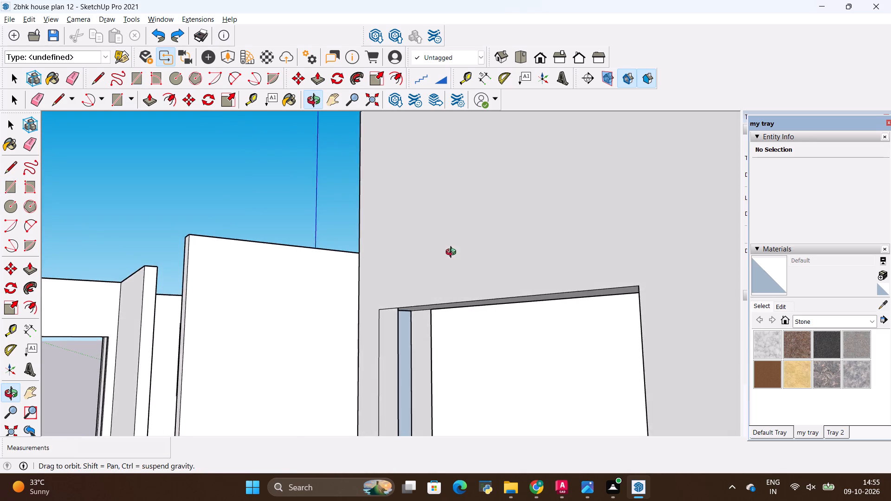
{"action": "middle_click_drag", "start_coordinate": [453, 253], "coordinate": [452, 254]}
{"action": "scroll", "coordinate": [450, 343], "scroll_direction": "up", "scroll_amount": 1}
{"action": "middle_click_drag", "start_coordinate": [450, 343], "coordinate": [439, 304]}
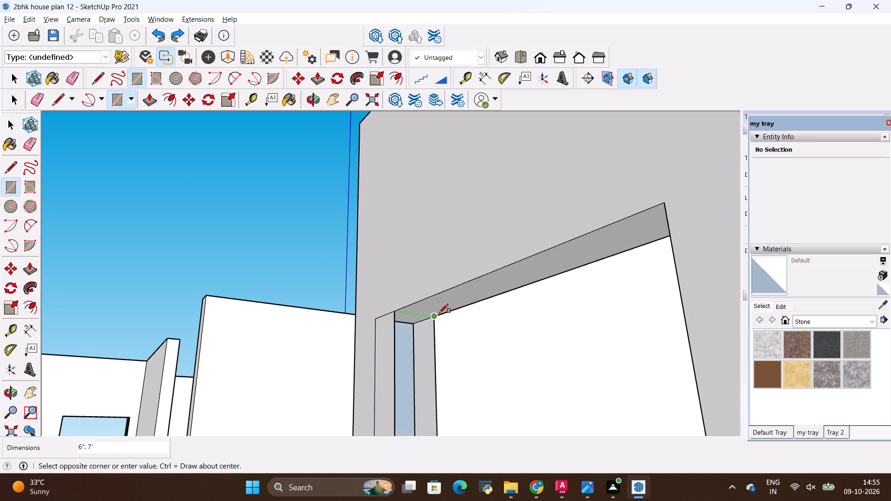
{"action": "left_click", "coordinate": [439, 313]}
Pull the small floor rectangle beside the front corner room's door up 7' to the door head, filling the jamb.
{"action": "scroll", "coordinate": [421, 326], "scroll_direction": "down", "scroll_amount": 11}
{"action": "middle_click_drag", "start_coordinate": [422, 315], "coordinate": [510, 411]}
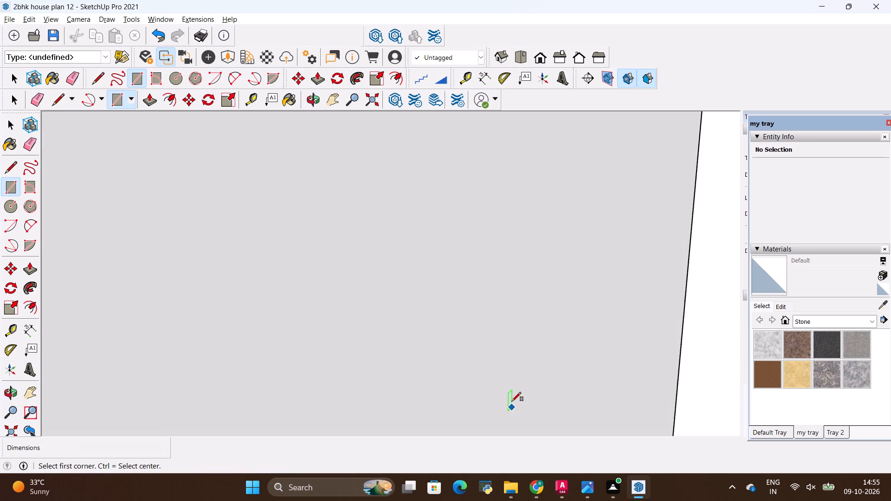
{"action": "scroll", "coordinate": [510, 389], "scroll_direction": "down", "scroll_amount": 11}
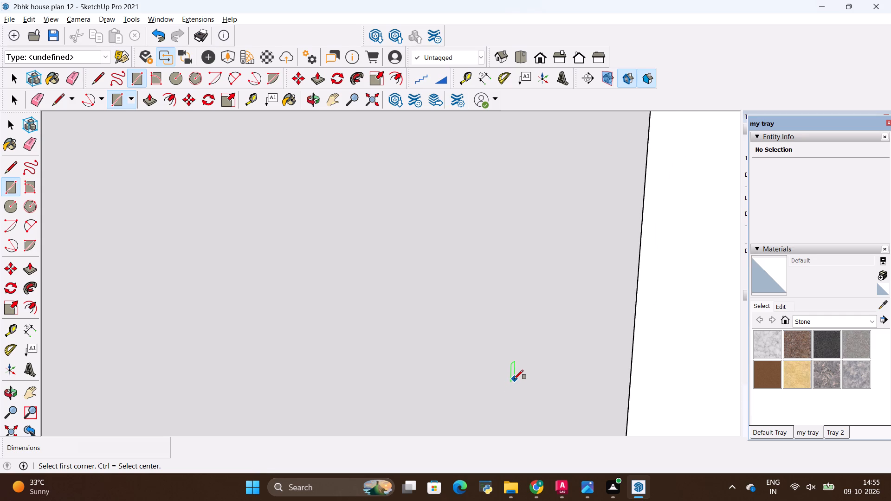
{"action": "scroll", "coordinate": [534, 359], "scroll_direction": "down", "scroll_amount": 12}
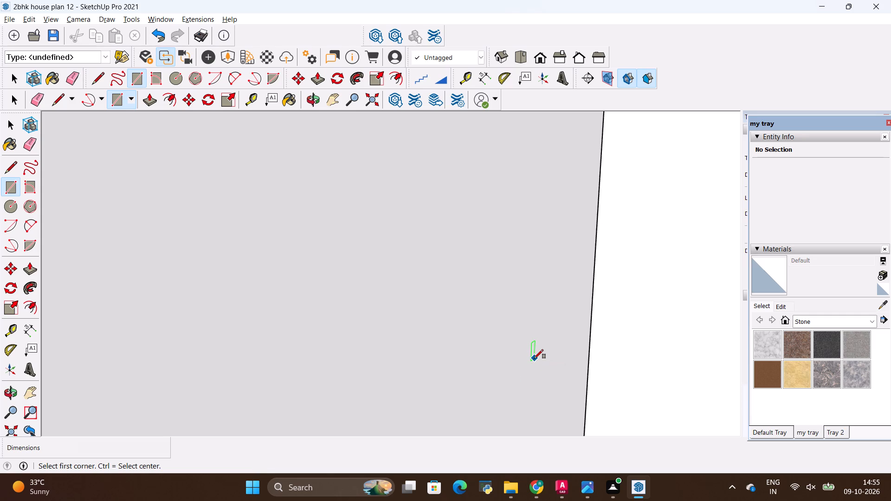
{"action": "scroll", "coordinate": [555, 328], "scroll_direction": "down", "scroll_amount": 20}
{"action": "scroll", "coordinate": [555, 328], "scroll_direction": "down", "scroll_amount": 14}
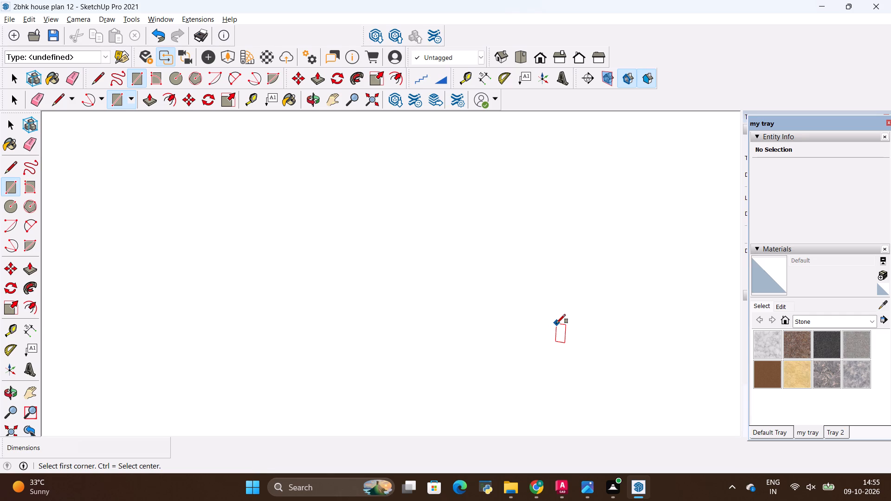
{"action": "scroll", "coordinate": [556, 323], "scroll_direction": "down", "scroll_amount": 11}
{"action": "scroll", "coordinate": [556, 323], "scroll_direction": "down", "scroll_amount": 18}
{"action": "scroll", "coordinate": [556, 323], "scroll_direction": "down", "scroll_amount": 5}
{"action": "scroll", "coordinate": [556, 323], "scroll_direction": "down", "scroll_amount": 17}
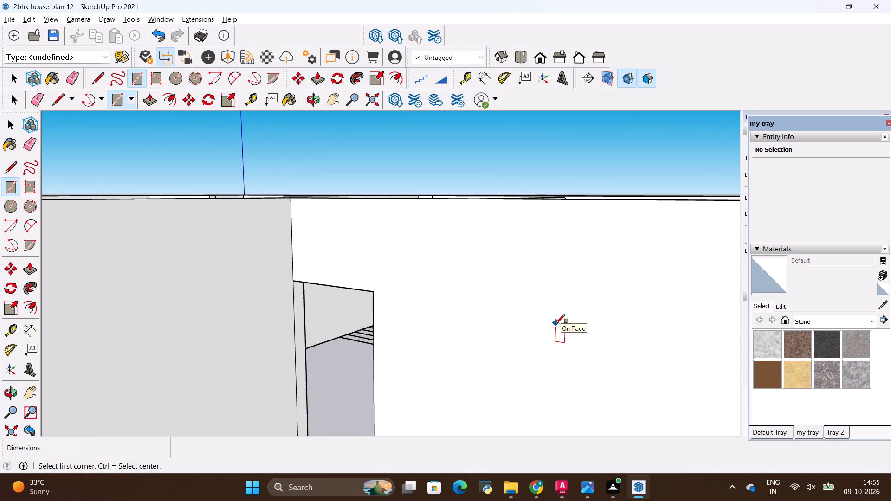
{"action": "scroll", "coordinate": [556, 323], "scroll_direction": "down", "scroll_amount": 14}
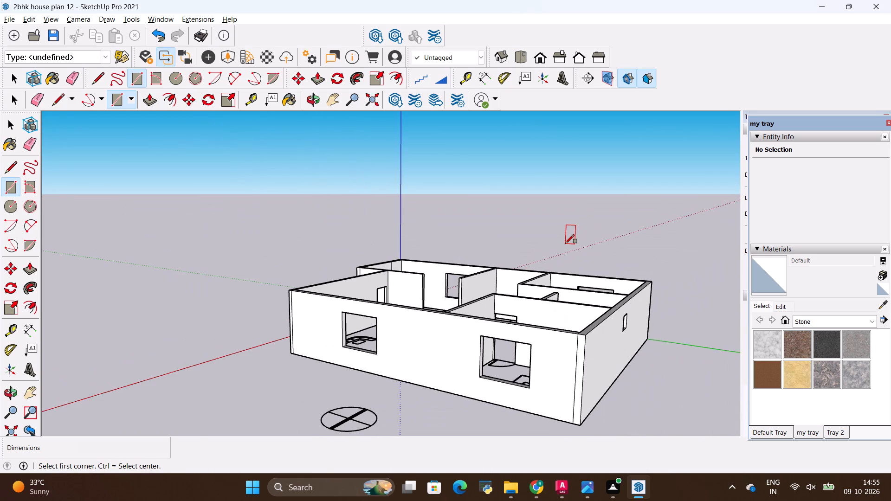
{"action": "middle_click_drag", "start_coordinate": [563, 244], "coordinate": [551, 314]}
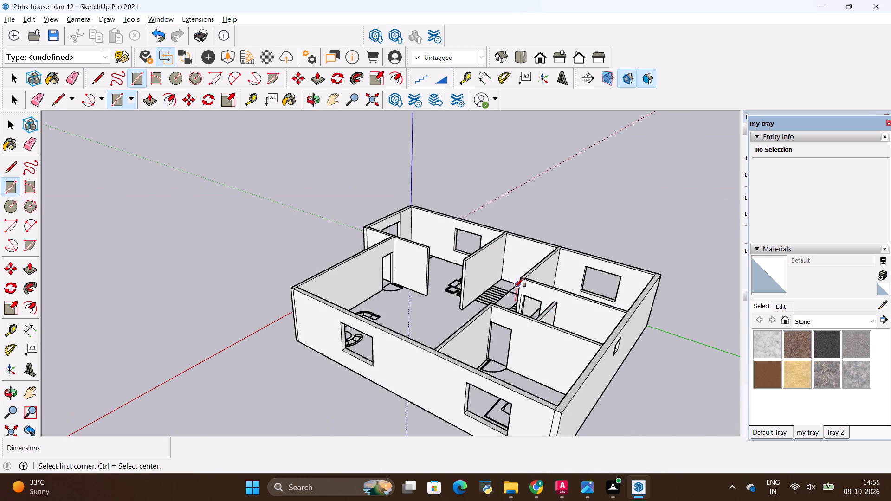
{"action": "scroll", "coordinate": [486, 278], "scroll_direction": "up", "scroll_amount": 4}
{"action": "scroll", "coordinate": [491, 281], "scroll_direction": "down", "scroll_amount": 5}
{"action": "middle_click_drag", "start_coordinate": [443, 285], "coordinate": [585, 299]}
{"action": "scroll", "coordinate": [542, 287], "scroll_direction": "up", "scroll_amount": 13}
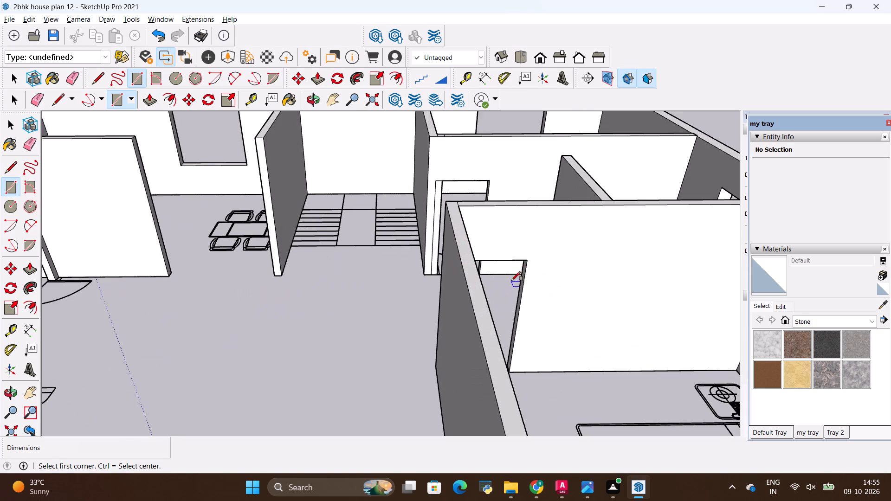
{"action": "middle_click_drag", "start_coordinate": [535, 303], "coordinate": [485, 308]}
{"action": "scroll", "coordinate": [434, 265], "scroll_direction": "up", "scroll_amount": 4}
{"action": "scroll", "coordinate": [433, 375], "scroll_direction": "up", "scroll_amount": 2}
{"action": "middle_click_drag", "start_coordinate": [433, 375], "coordinate": [431, 375]}
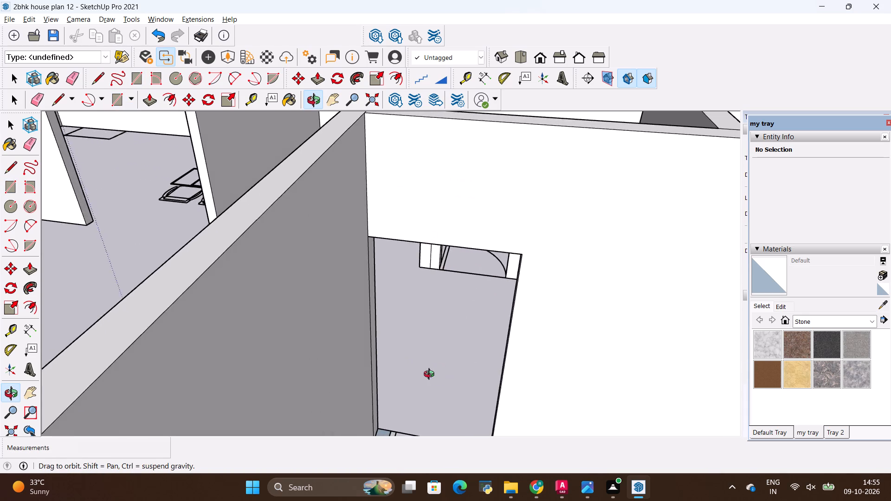
{"action": "middle_click_drag", "start_coordinate": [431, 375], "coordinate": [349, 357]}
{"action": "scroll", "coordinate": [233, 392], "scroll_direction": "up", "scroll_amount": 11}
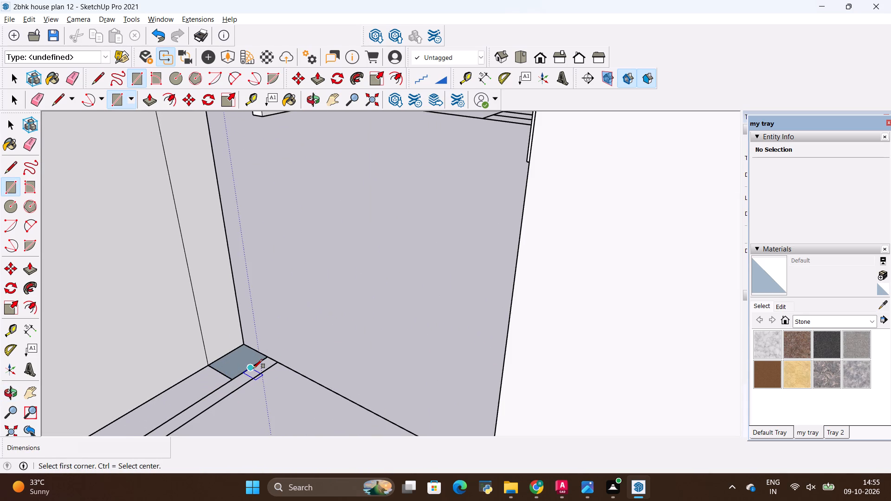
{"action": "key", "text": "p"}
{"action": "left_click", "coordinate": [231, 365]}
{"action": "scroll", "coordinate": [442, 332], "scroll_direction": "down", "scroll_amount": 6}
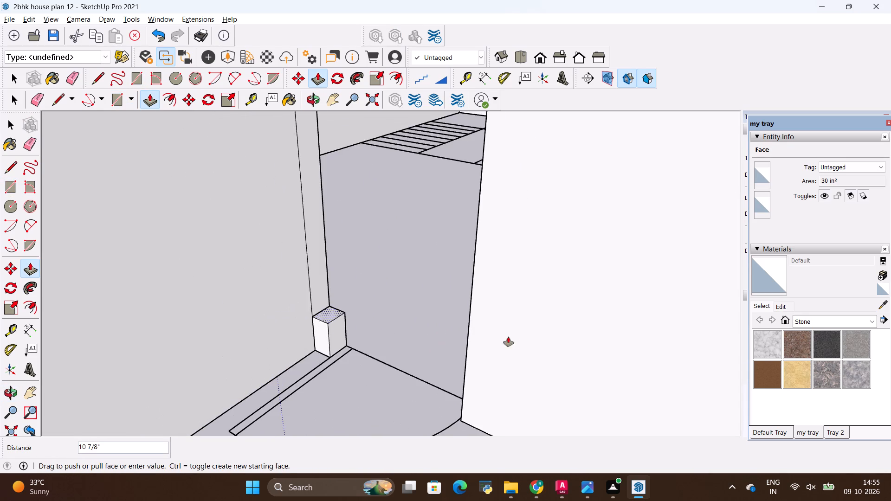
{"action": "scroll", "coordinate": [638, 353], "scroll_direction": "down", "scroll_amount": 12}
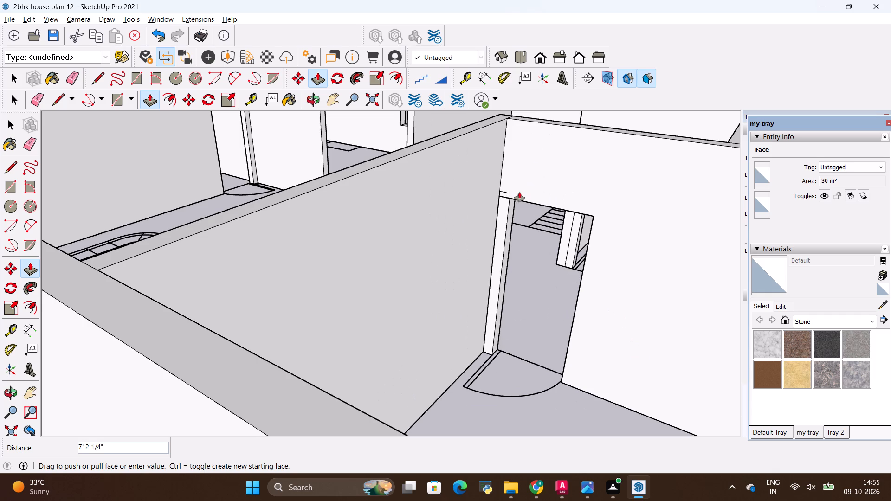
{"action": "scroll", "coordinate": [508, 196], "scroll_direction": "up", "scroll_amount": 8}
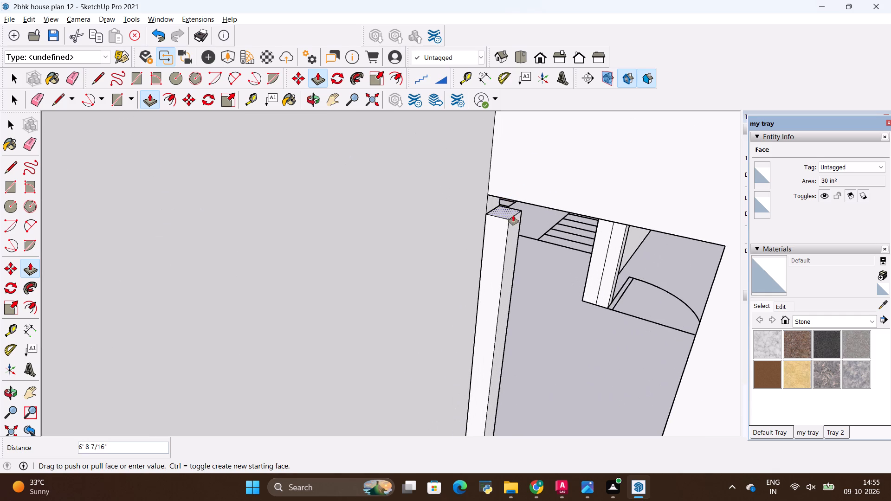
{"action": "left_click", "coordinate": [513, 202]}
Erase the leftover seams where the new jamb piece meets the front corner room's walls, on both sides of its door.
{"action": "scroll", "coordinate": [515, 267], "scroll_direction": "down", "scroll_amount": 5}
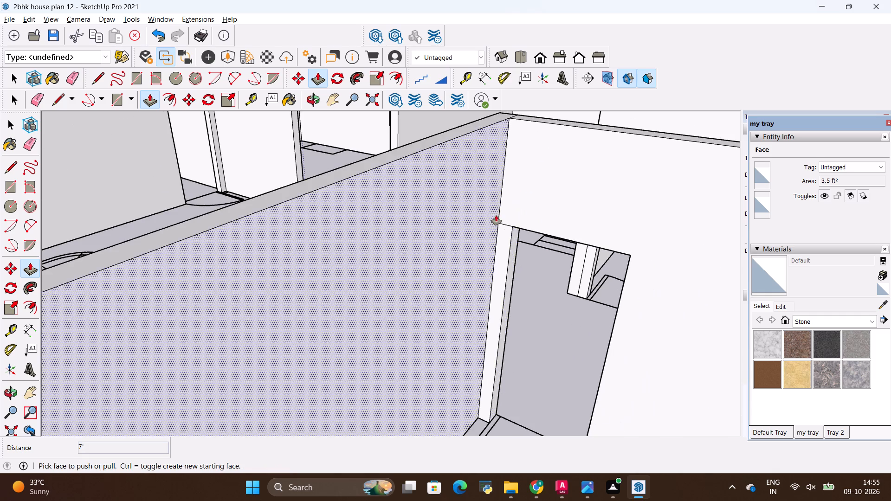
{"action": "scroll", "coordinate": [502, 217], "scroll_direction": "up", "scroll_amount": 8}
{"action": "key", "text": "e"}
{"action": "left_click_drag", "start_coordinate": [518, 224], "coordinate": [512, 245]}
{"action": "scroll", "coordinate": [528, 273], "scroll_direction": "down", "scroll_amount": 2}
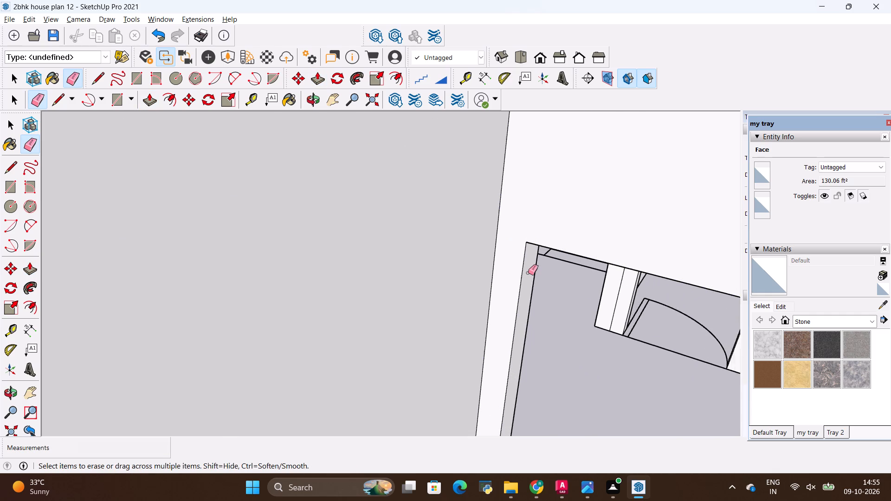
{"action": "scroll", "coordinate": [528, 273], "scroll_direction": "down", "scroll_amount": 10}
{"action": "middle_click_drag", "start_coordinate": [646, 282], "coordinate": [324, 302]}
{"action": "scroll", "coordinate": [321, 302], "scroll_direction": "down", "scroll_amount": 1}
{"action": "scroll", "coordinate": [315, 302], "scroll_direction": "up", "scroll_amount": 4}
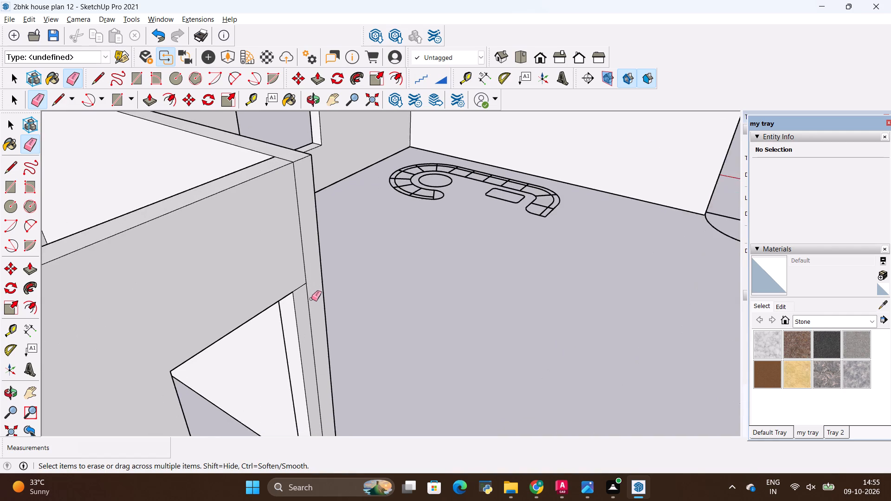
{"action": "scroll", "coordinate": [311, 299], "scroll_direction": "up", "scroll_amount": 5}
{"action": "left_click_drag", "start_coordinate": [288, 279], "coordinate": [294, 291]}
{"action": "left_click_drag", "start_coordinate": [308, 270], "coordinate": [303, 274]}
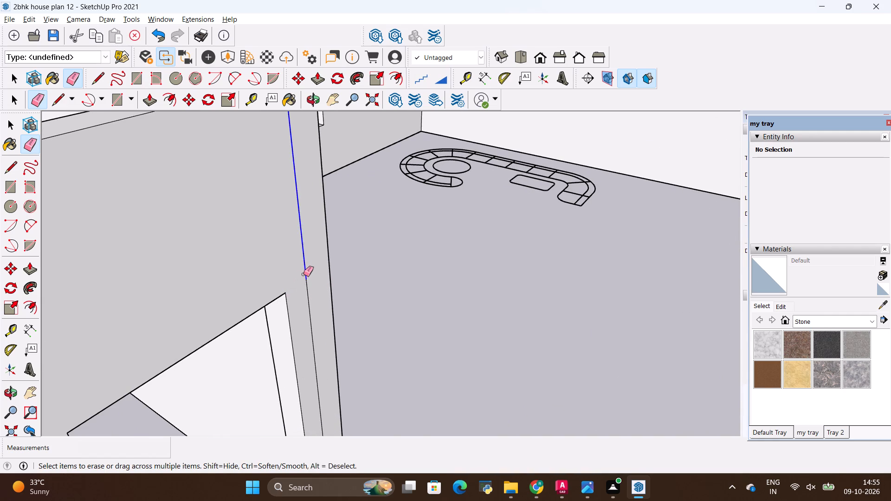
{"action": "left_click_drag", "start_coordinate": [303, 274], "coordinate": [303, 276]}
{"action": "scroll", "coordinate": [450, 336], "scroll_direction": "down", "scroll_amount": 6}
{"action": "scroll", "coordinate": [416, 333], "scroll_direction": "up", "scroll_amount": 9}
{"action": "left_click_drag", "start_coordinate": [373, 345], "coordinate": [361, 352]}
Erase the leftover seam across the wall top at the bedroom's door-side corner near the stairs.
{"action": "scroll", "coordinate": [454, 322], "scroll_direction": "down", "scroll_amount": 12}
{"action": "middle_click_drag", "start_coordinate": [369, 300], "coordinate": [624, 315]}
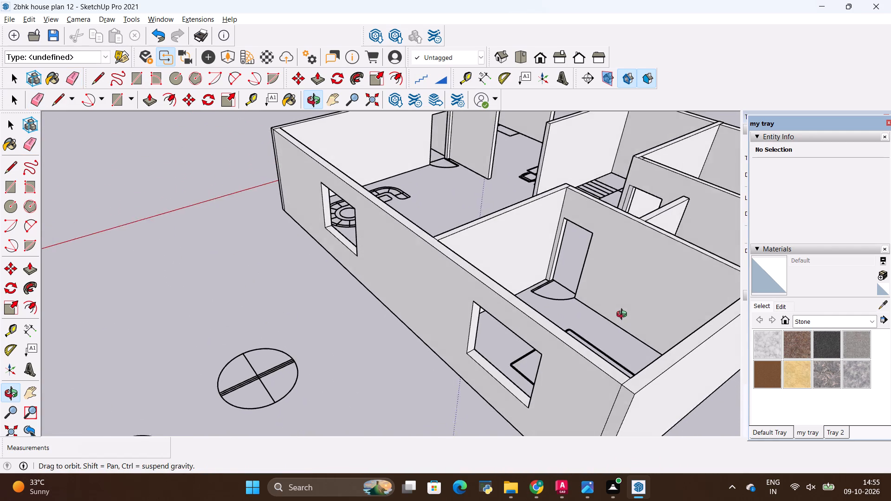
{"action": "middle_click_drag", "start_coordinate": [624, 315], "coordinate": [627, 302]}
{"action": "scroll", "coordinate": [340, 251], "scroll_direction": "down", "scroll_amount": 5}
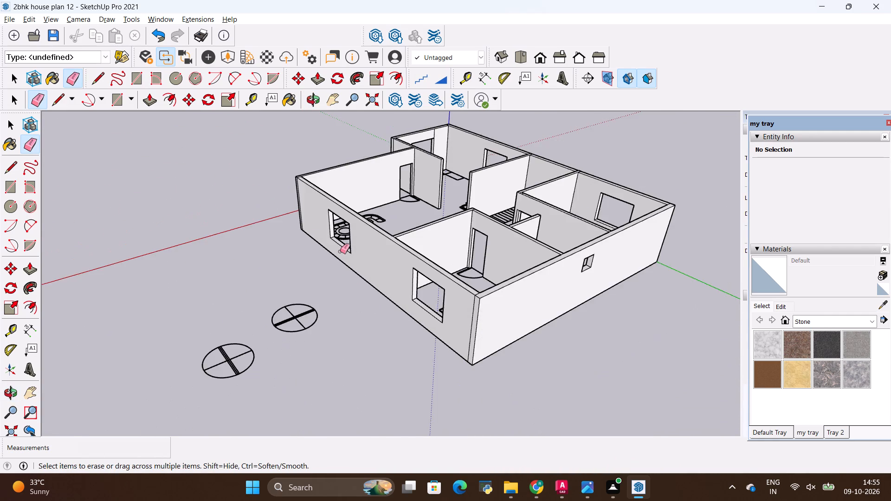
{"action": "scroll", "coordinate": [340, 251], "scroll_direction": "down", "scroll_amount": 4}
{"action": "scroll", "coordinate": [449, 220], "scroll_direction": "up", "scroll_amount": 15}
{"action": "scroll", "coordinate": [441, 222], "scroll_direction": "down", "scroll_amount": 5}
{"action": "scroll", "coordinate": [488, 193], "scroll_direction": "up", "scroll_amount": 2}
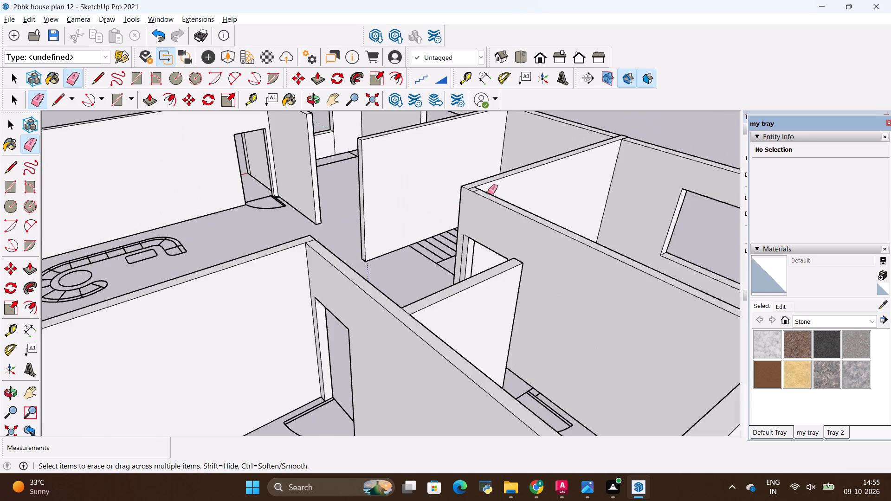
{"action": "scroll", "coordinate": [488, 193], "scroll_direction": "up", "scroll_amount": 14}
{"action": "scroll", "coordinate": [463, 172], "scroll_direction": "down", "scroll_amount": 4}
{"action": "scroll", "coordinate": [430, 195], "scroll_direction": "up", "scroll_amount": 2}
{"action": "left_click_drag", "start_coordinate": [433, 207], "coordinate": [460, 249]}
Draw a 5" by 6" rectangle on the floor against the bedroom's door wall, at the doorway beside the short partition.
{"action": "scroll", "coordinate": [424, 252], "scroll_direction": "down", "scroll_amount": 18}
{"action": "scroll", "coordinate": [422, 244], "scroll_direction": "down", "scroll_amount": 6}
{"action": "middle_click_drag", "start_coordinate": [405, 322], "coordinate": [441, 367]}
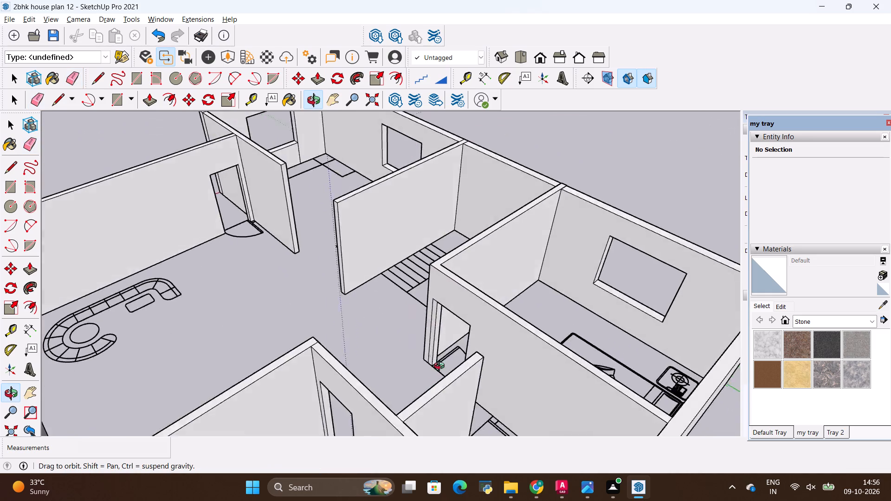
{"action": "middle_click_drag", "start_coordinate": [441, 367], "coordinate": [529, 424]}
{"action": "scroll", "coordinate": [557, 385], "scroll_direction": "up", "scroll_amount": 14}
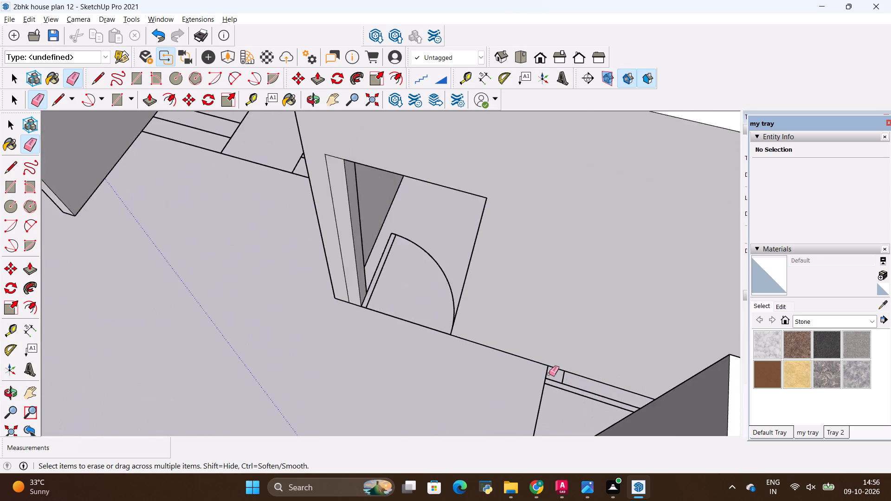
{"action": "scroll", "coordinate": [549, 374], "scroll_direction": "up", "scroll_amount": 2}
{"action": "scroll", "coordinate": [312, 369], "scroll_direction": "up", "scroll_amount": 1}
{"action": "scroll", "coordinate": [451, 333], "scroll_direction": "down", "scroll_amount": 5}
{"action": "scroll", "coordinate": [505, 346], "scroll_direction": "up", "scroll_amount": 10}
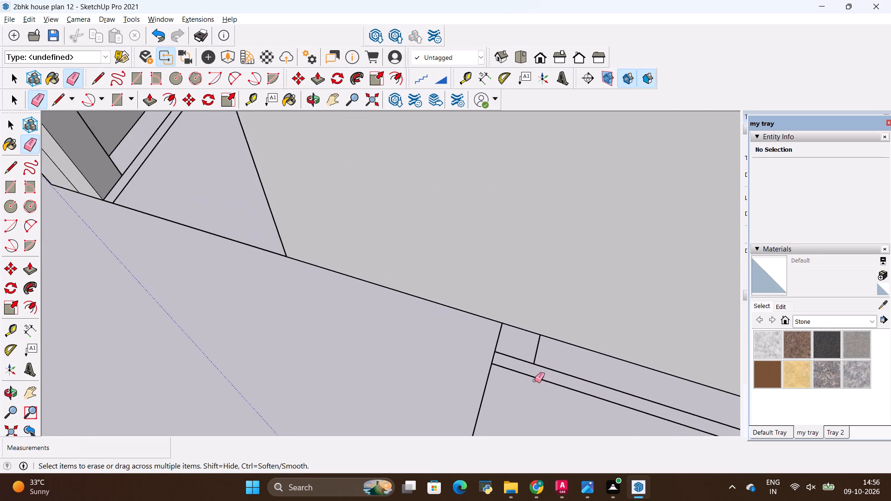
{"action": "key", "text": "r"}
{"action": "scroll", "coordinate": [535, 380], "scroll_direction": "up", "scroll_amount": 2}
{"action": "left_click", "coordinate": [488, 343]}
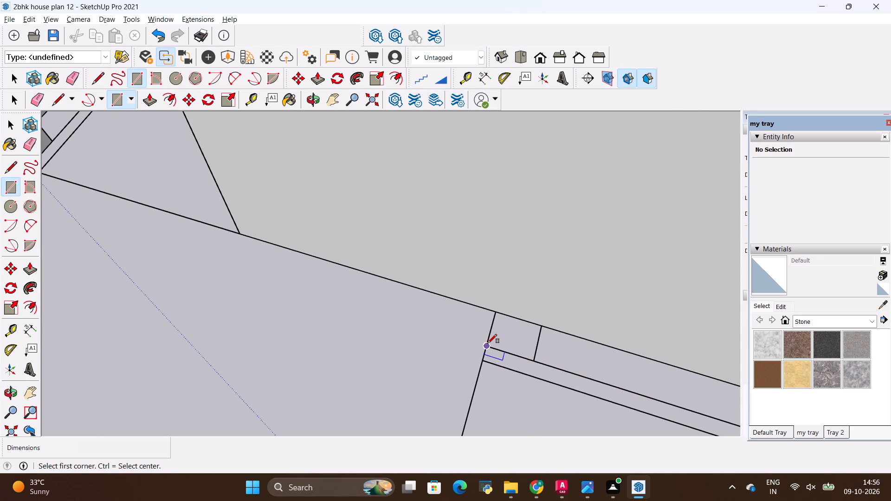
{"action": "left_click", "coordinate": [542, 326]}
Pull the 5" by 6" floor rectangle beside the bedroom's door wall up about 9' 9 3/4" to the wall top.
{"action": "key", "text": "p"}
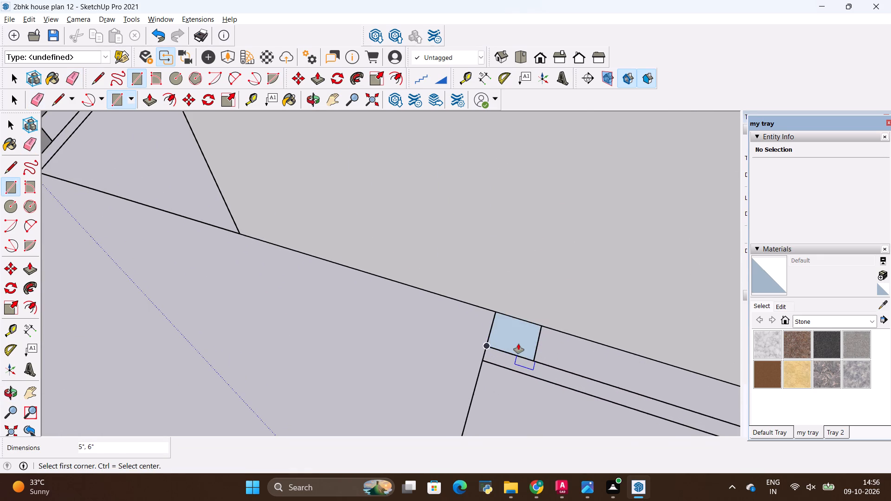
{"action": "left_click", "coordinate": [517, 344]}
{"action": "scroll", "coordinate": [523, 293], "scroll_direction": "down", "scroll_amount": 12}
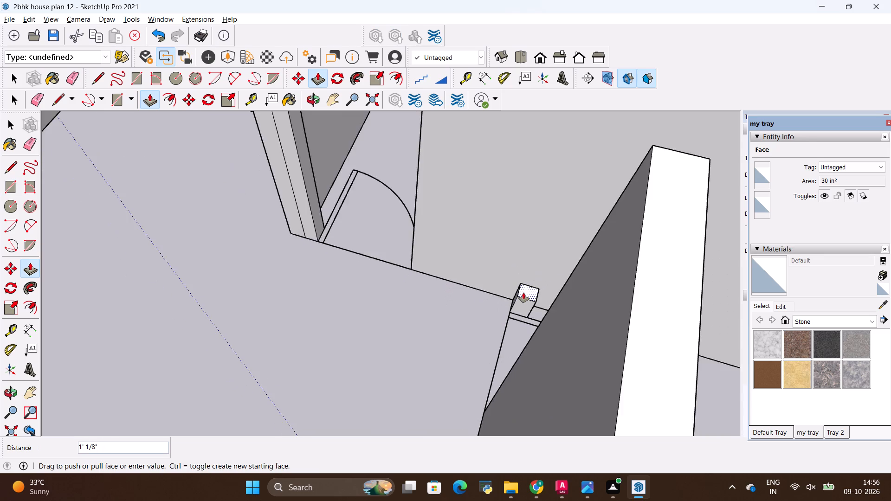
{"action": "scroll", "coordinate": [523, 293], "scroll_direction": "down", "scroll_amount": 5}
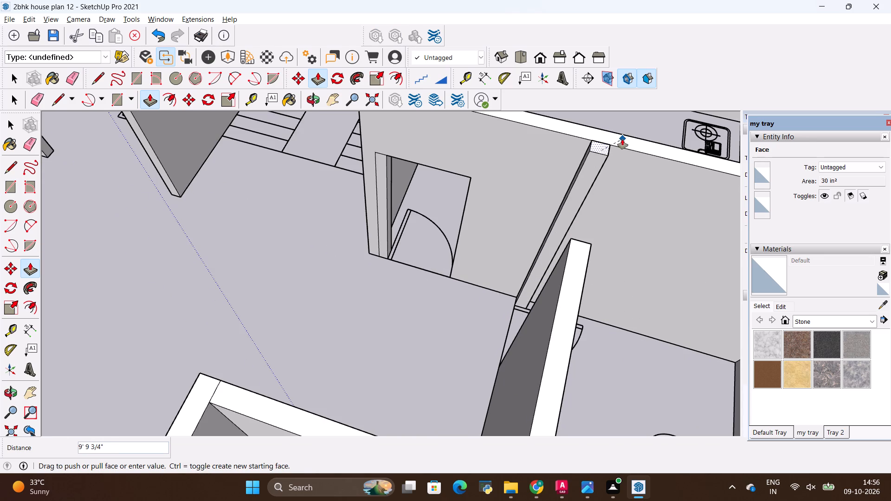
{"action": "left_click", "coordinate": [622, 139]}
Erase the seam on the wall top where the new jamb piece meets the bedroom's door wall.
{"action": "scroll", "coordinate": [607, 142], "scroll_direction": "up", "scroll_amount": 12}
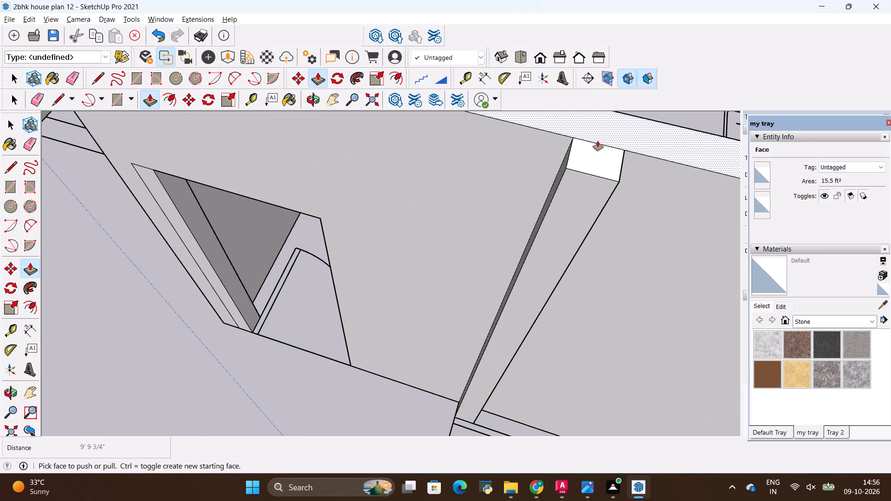
{"action": "key", "text": "e"}
{"action": "left_click_drag", "start_coordinate": [596, 135], "coordinate": [594, 148]}
{"action": "scroll", "coordinate": [561, 239], "scroll_direction": "down", "scroll_amount": 10}
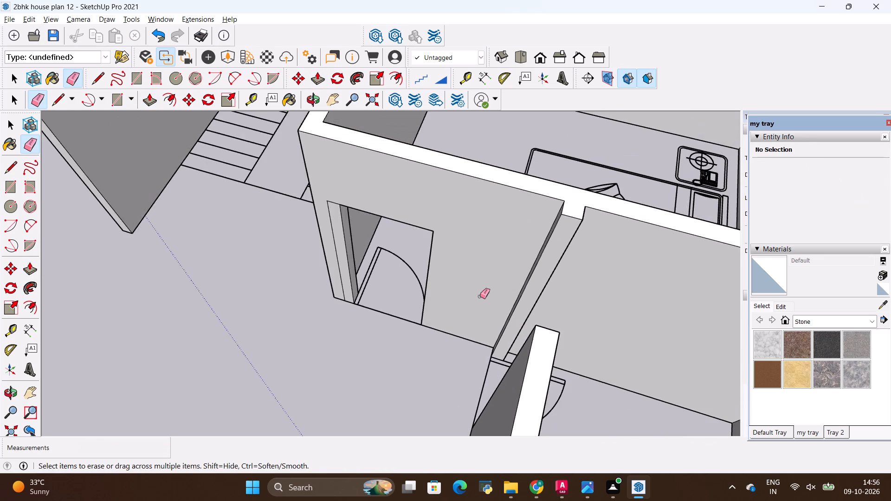
Place a guide 3' below the top of the new jamb piece and draw a line across its face there.
{"action": "middle_click_drag", "start_coordinate": [412, 294], "coordinate": [484, 300]}
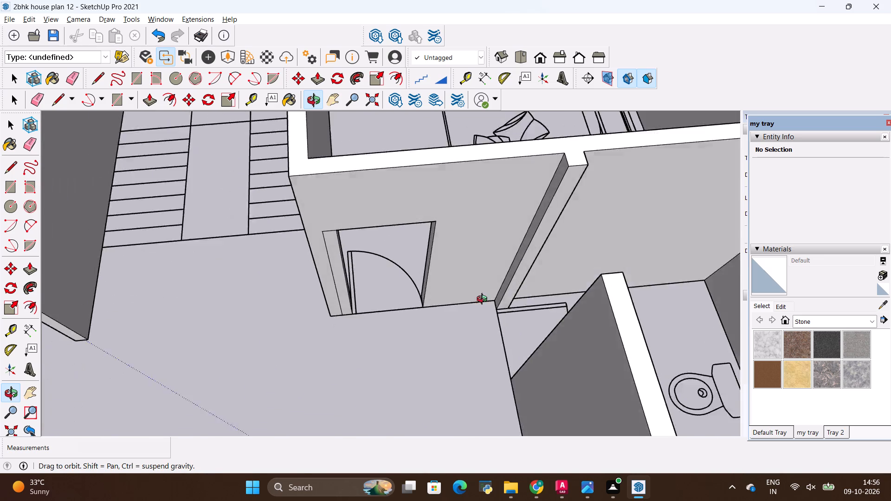
{"action": "middle_click_drag", "start_coordinate": [484, 300], "coordinate": [463, 283]}
{"action": "scroll", "coordinate": [582, 146], "scroll_direction": "up", "scroll_amount": 5}
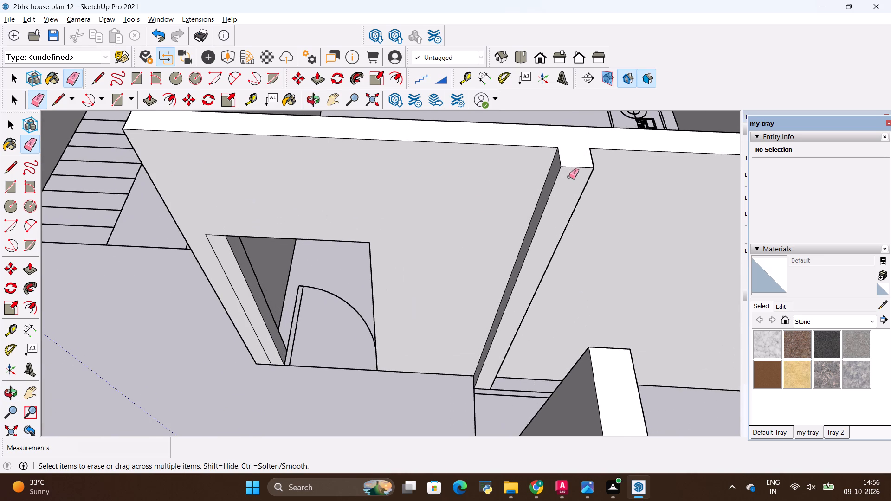
{"action": "key", "text": "t"}
{"action": "left_click", "coordinate": [569, 169]}
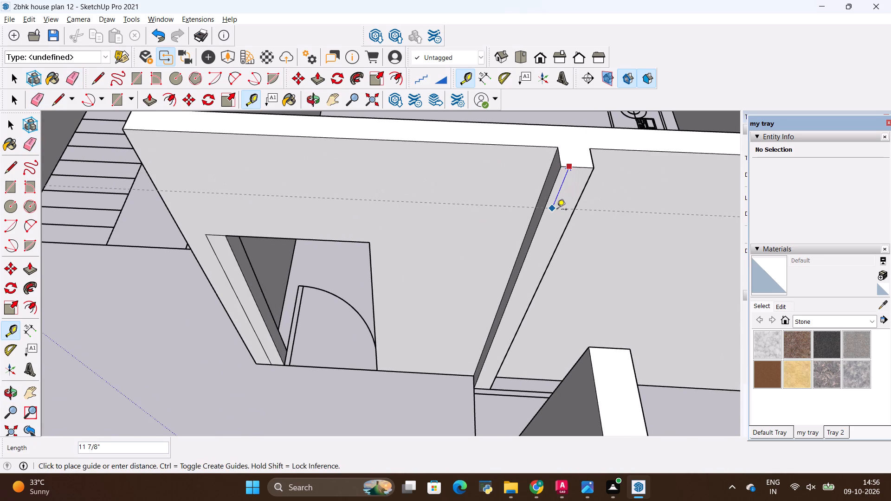
{"action": "key", "text": "BackSpace"}
{"action": "type", "text": "3'"}
{"action": "key", "text": "Return"}
{"action": "key", "text": "l"}
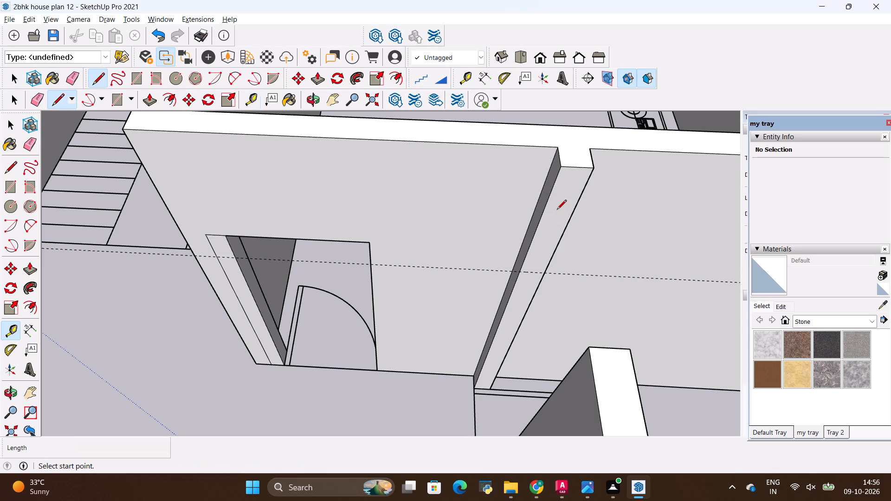
{"action": "left_click", "coordinate": [521, 275]}
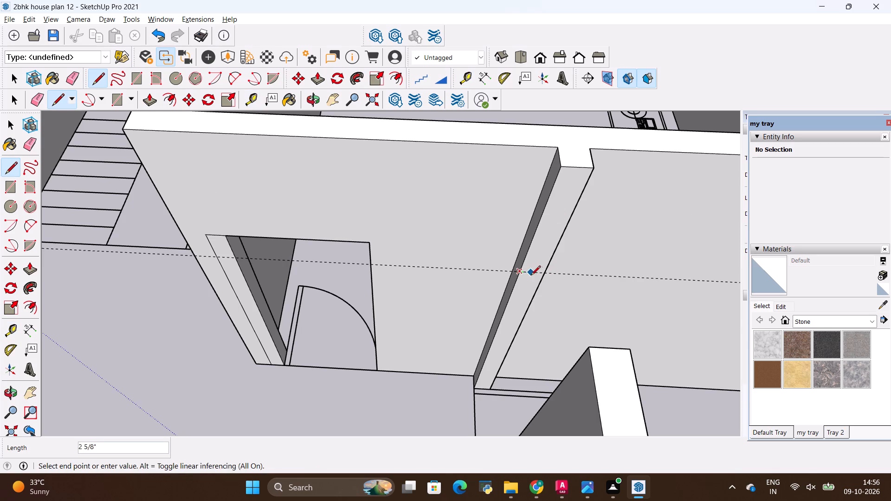
{"action": "left_click", "coordinate": [541, 276]}
Pull the jamb's upper face 3' across the doorway to the opposite wall, closing the space above the door.
{"action": "key", "text": "p"}
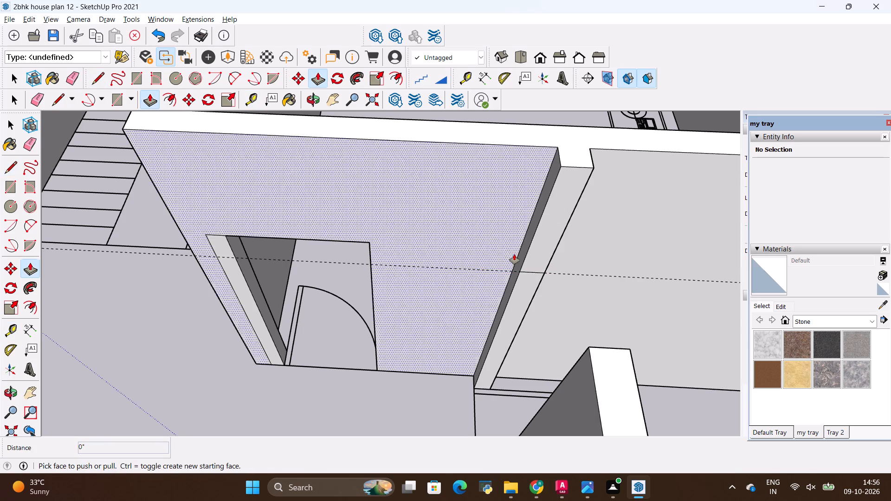
{"action": "left_click", "coordinate": [547, 249]}
{"action": "left_click", "coordinate": [593, 350]}
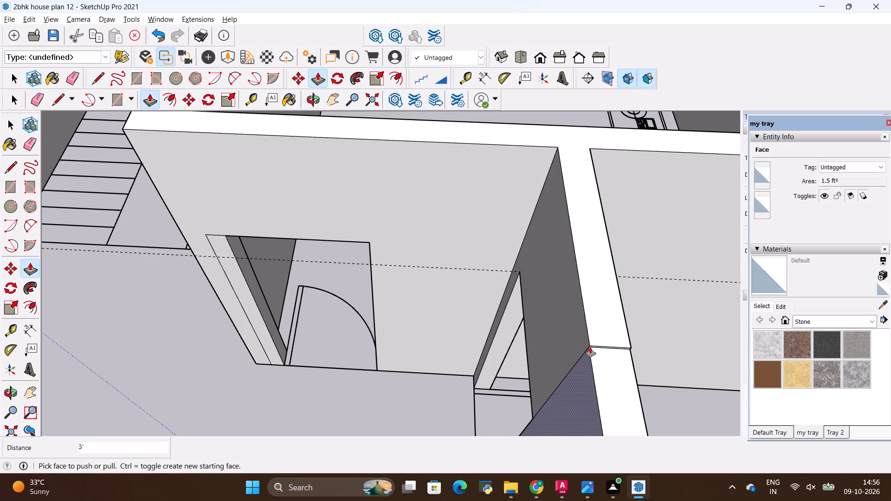
Push the connected wall-top face down 7/16", level with the adjoining wall's top.
{"action": "scroll", "coordinate": [592, 350], "scroll_direction": "down", "scroll_amount": 3}
{"action": "middle_click_drag", "start_coordinate": [593, 354], "coordinate": [590, 278]}
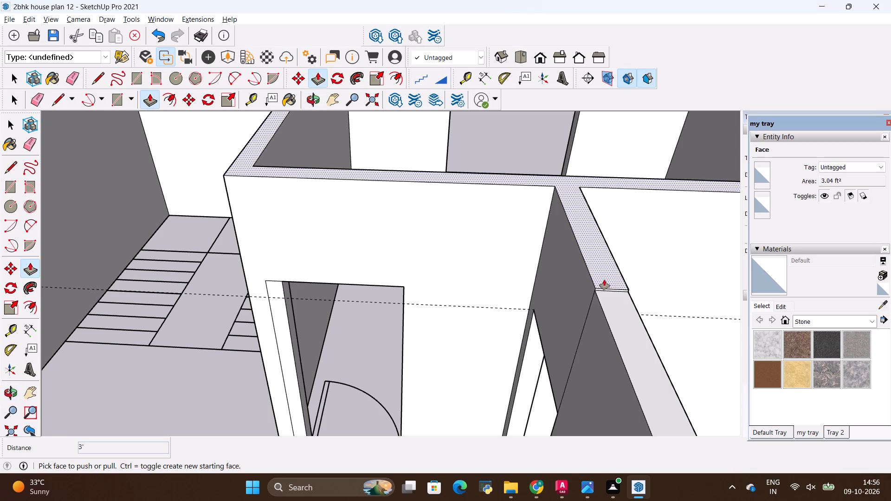
{"action": "key", "text": "p"}
{"action": "left_click", "coordinate": [617, 276]}
{"action": "left_click", "coordinate": [620, 295]}
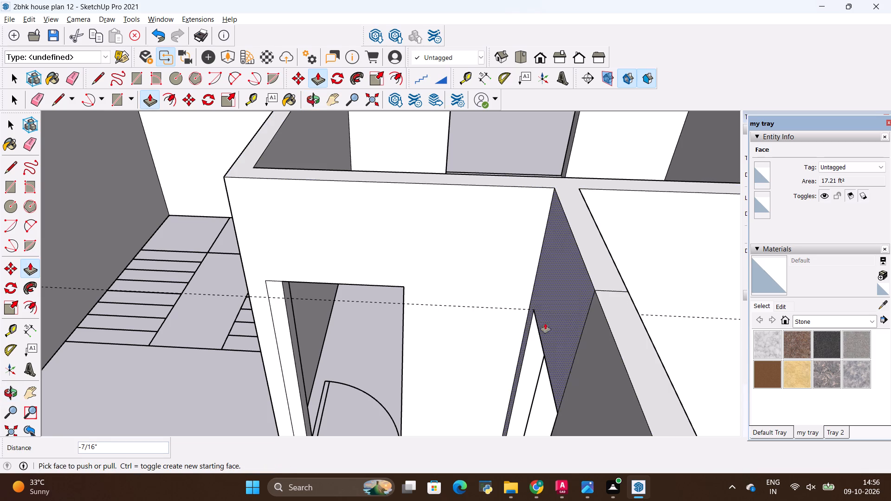
Erase the leftover seams where the new over-door piece meets the adjoining wall, on the top and both side faces.
{"action": "scroll", "coordinate": [532, 319], "scroll_direction": "down", "scroll_amount": 10}
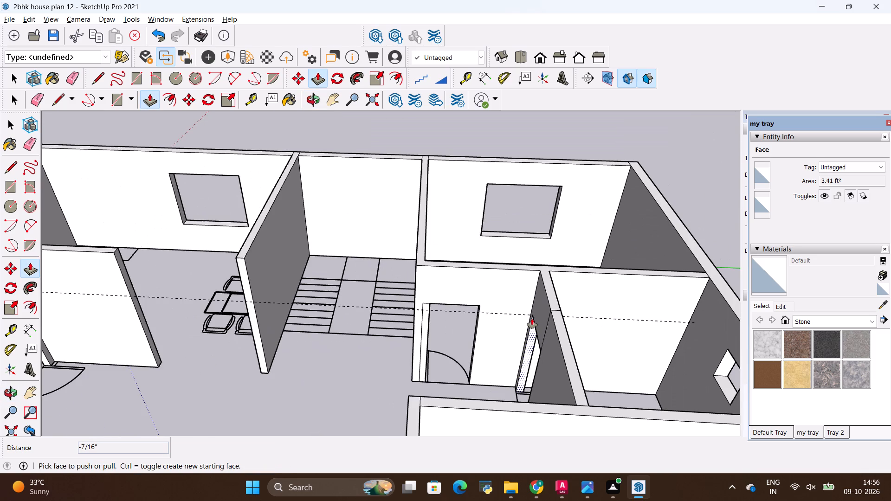
{"action": "scroll", "coordinate": [551, 318], "scroll_direction": "up", "scroll_amount": 3}
{"action": "scroll", "coordinate": [551, 318], "scroll_direction": "down", "scroll_amount": 10}
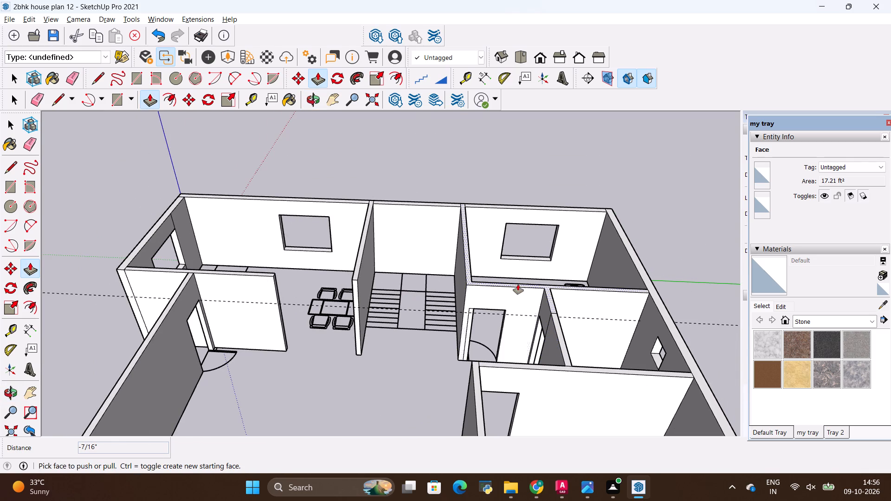
{"action": "scroll", "coordinate": [506, 346], "scroll_direction": "up", "scroll_amount": 3}
{"action": "scroll", "coordinate": [576, 342], "scroll_direction": "up", "scroll_amount": 11}
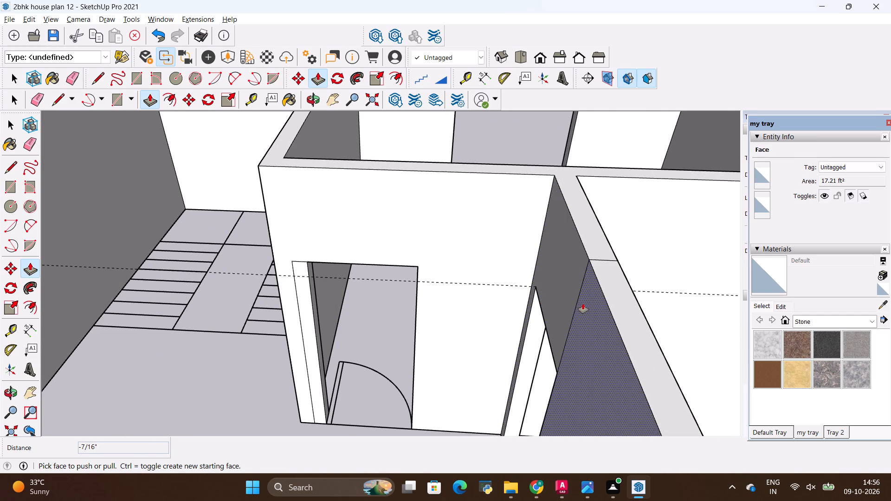
{"action": "key", "text": "e"}
{"action": "left_click_drag", "start_coordinate": [585, 309], "coordinate": [575, 294]}
{"action": "left_click_drag", "start_coordinate": [591, 249], "coordinate": [597, 265]}
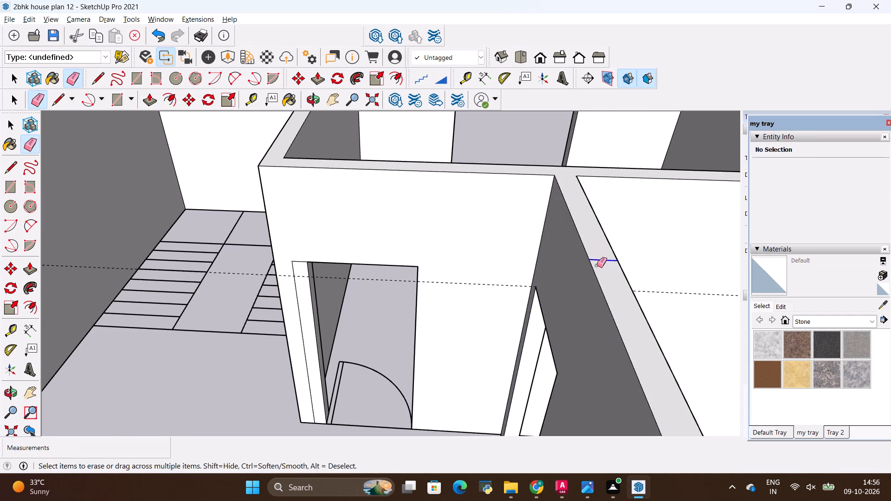
{"action": "left_click_drag", "start_coordinate": [597, 265], "coordinate": [598, 266]}
{"action": "scroll", "coordinate": [573, 324], "scroll_direction": "down", "scroll_amount": 6}
{"action": "middle_click_drag", "start_coordinate": [602, 281], "coordinate": [461, 267]}
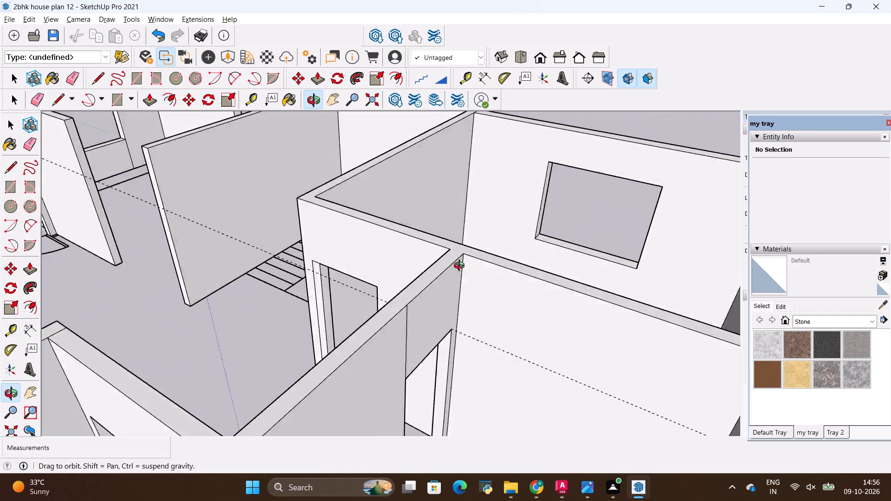
{"action": "middle_click_drag", "start_coordinate": [461, 267], "coordinate": [491, 274]}
{"action": "left_click_drag", "start_coordinate": [413, 347], "coordinate": [405, 347]}
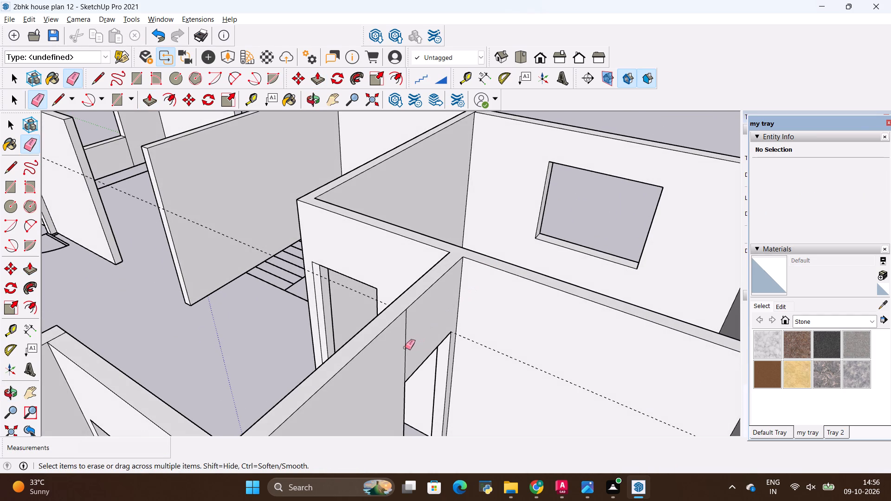
{"action": "left_click_drag", "start_coordinate": [405, 347], "coordinate": [403, 348]}
Erase the door-height guide line running across the model.
{"action": "scroll", "coordinate": [405, 334], "scroll_direction": "down", "scroll_amount": 5}
{"action": "middle_click_drag", "start_coordinate": [323, 335], "coordinate": [613, 340]}
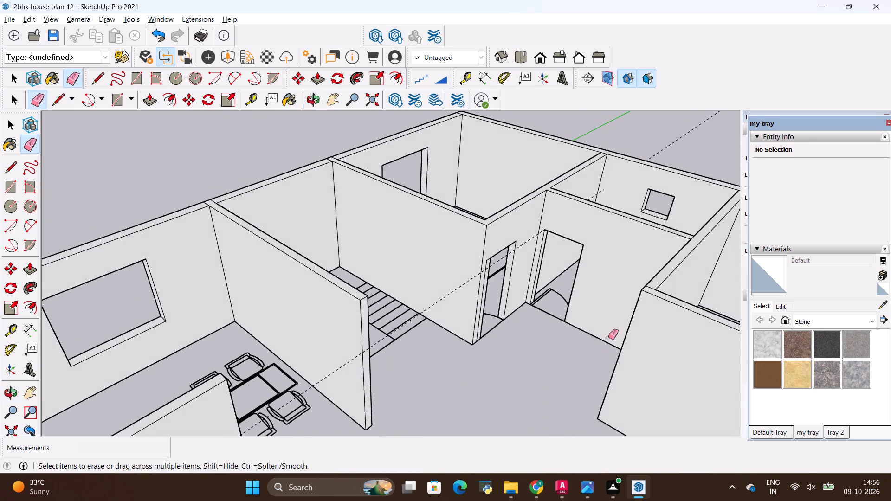
{"action": "scroll", "coordinate": [418, 322], "scroll_direction": "up", "scroll_amount": 2}
{"action": "scroll", "coordinate": [417, 321], "scroll_direction": "down", "scroll_amount": 13}
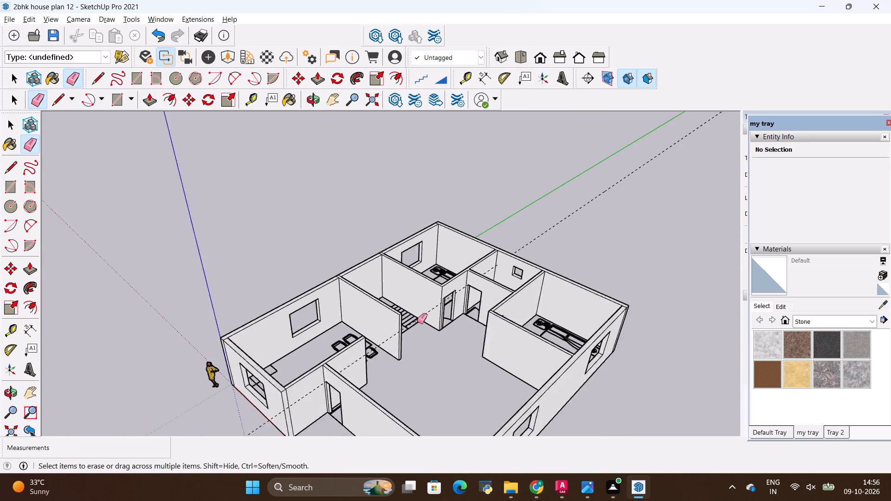
{"action": "scroll", "coordinate": [417, 321], "scroll_direction": "down", "scroll_amount": 1}
{"action": "scroll", "coordinate": [430, 309], "scroll_direction": "up", "scroll_amount": 8}
{"action": "left_click_drag", "start_coordinate": [424, 307], "coordinate": [430, 321]}
Examine the whole house model from several angles to check the walls and openings.
{"action": "scroll", "coordinate": [399, 316], "scroll_direction": "down", "scroll_amount": 5}
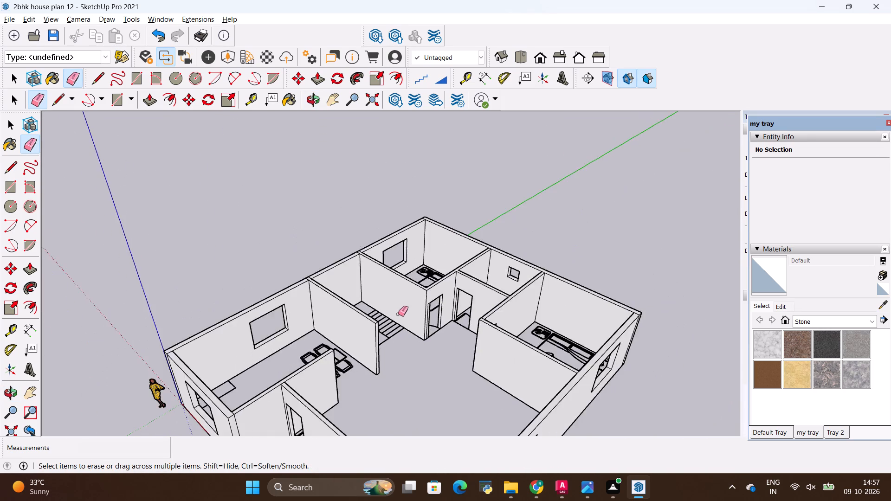
{"action": "scroll", "coordinate": [398, 314], "scroll_direction": "down", "scroll_amount": 11}
{"action": "scroll", "coordinate": [355, 385], "scroll_direction": "up", "scroll_amount": 8}
{"action": "key", "text": "space"}
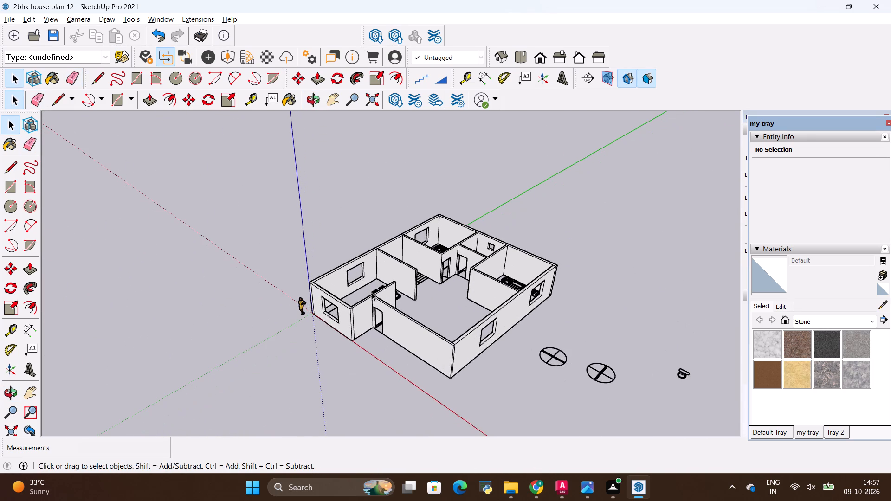
{"action": "scroll", "coordinate": [373, 288], "scroll_direction": "up", "scroll_amount": 9}
{"action": "scroll", "coordinate": [369, 287], "scroll_direction": "down", "scroll_amount": 4}
{"action": "middle_click_drag", "start_coordinate": [365, 328], "coordinate": [451, 377]}
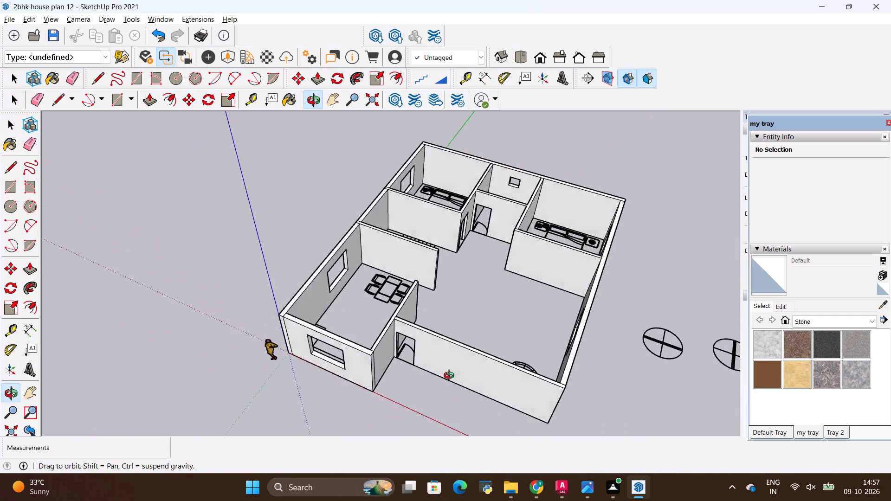
{"action": "middle_click_drag", "start_coordinate": [451, 377], "coordinate": [382, 309]}
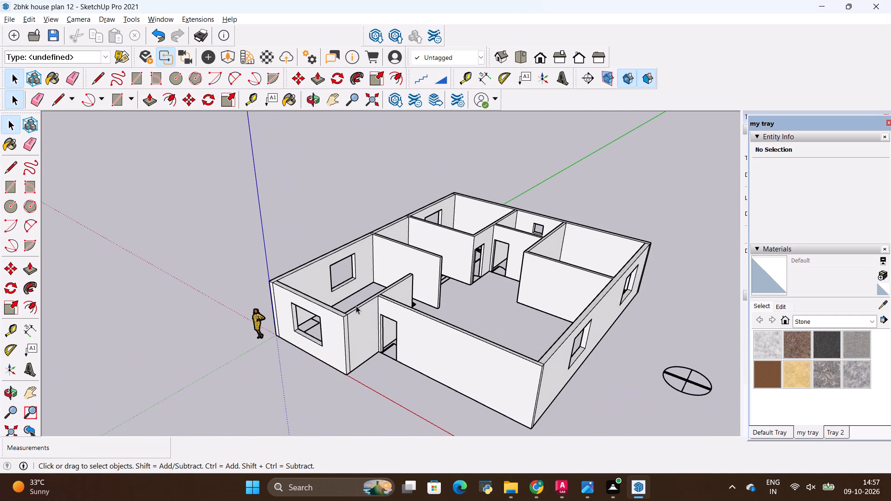
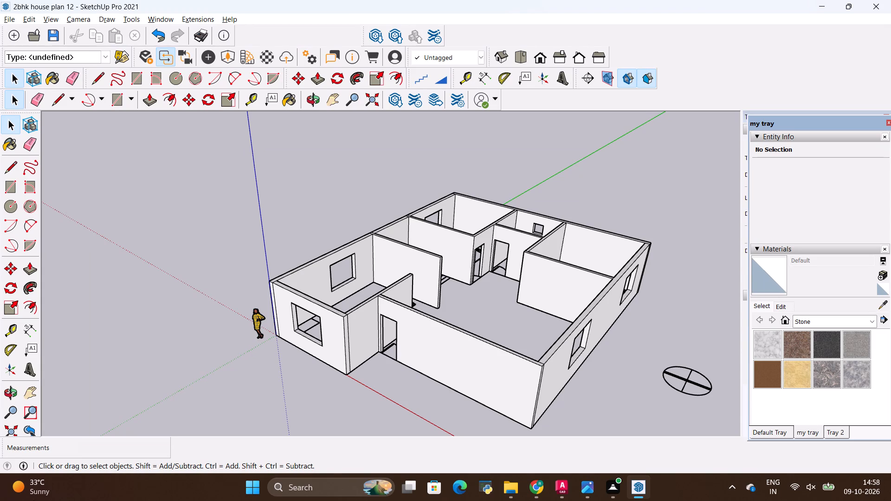
Examine the house model from outside and above, checking the rooms, partition walls and openings.
{"action": "scroll", "coordinate": [296, 342], "scroll_direction": "down", "scroll_amount": 3}
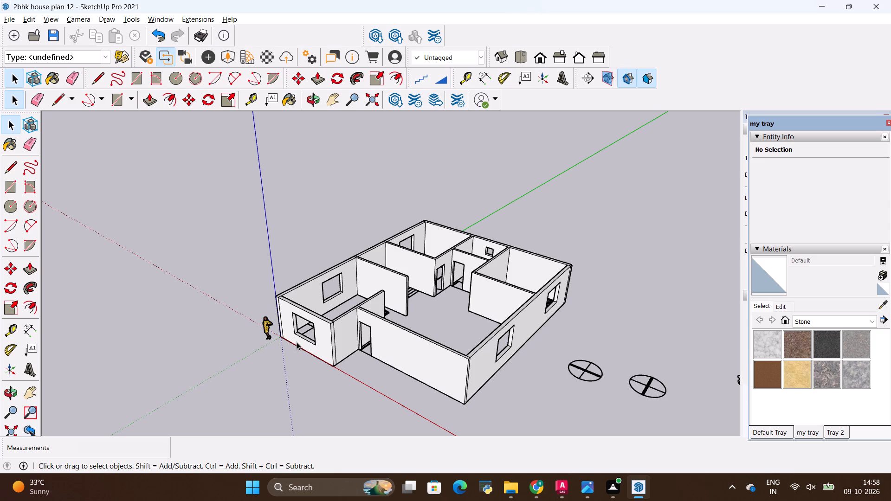
{"action": "scroll", "coordinate": [292, 319], "scroll_direction": "down", "scroll_amount": 4}
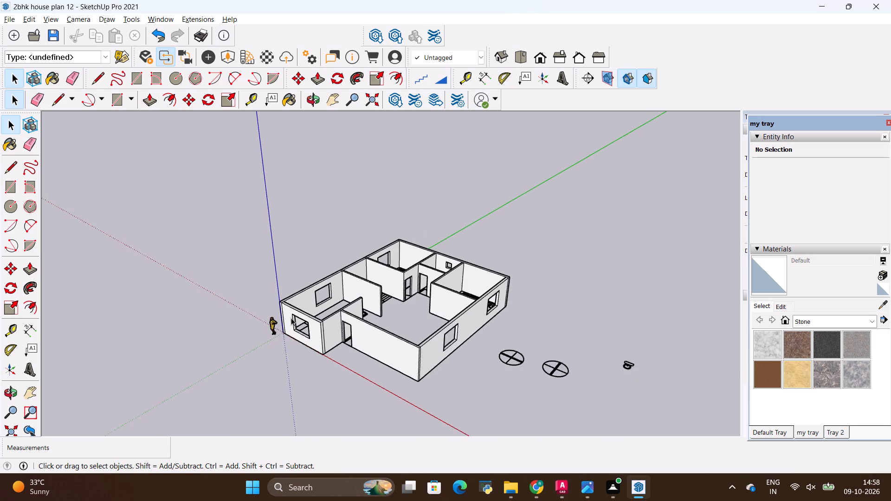
{"action": "scroll", "coordinate": [291, 318], "scroll_direction": "down", "scroll_amount": 1}
{"action": "scroll", "coordinate": [277, 257], "scroll_direction": "up", "scroll_amount": 6}
{"action": "scroll", "coordinate": [329, 185], "scroll_direction": "down", "scroll_amount": 4}
{"action": "scroll", "coordinate": [377, 308], "scroll_direction": "up", "scroll_amount": 8}
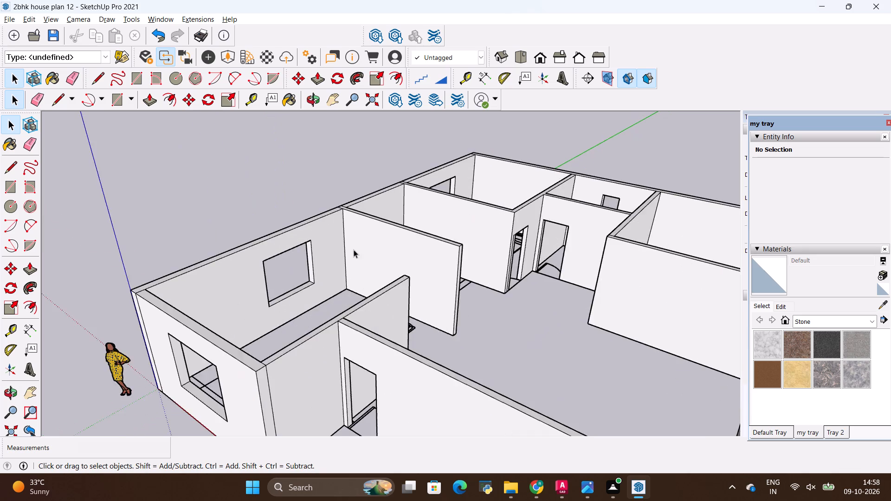
{"action": "scroll", "coordinate": [354, 250], "scroll_direction": "up", "scroll_amount": 10}
{"action": "scroll", "coordinate": [327, 190], "scroll_direction": "down", "scroll_amount": 14}
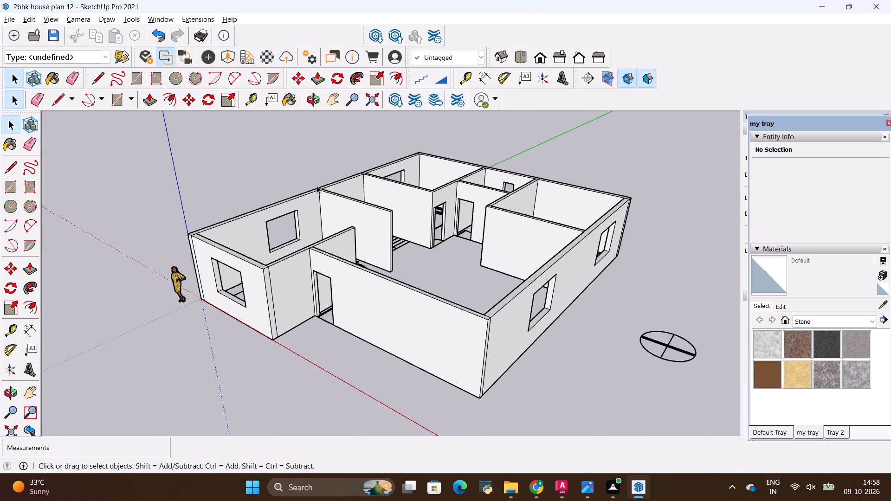
{"action": "scroll", "coordinate": [363, 214], "scroll_direction": "down", "scroll_amount": 1}
{"action": "middle_click_drag", "start_coordinate": [362, 215], "coordinate": [194, 289]}
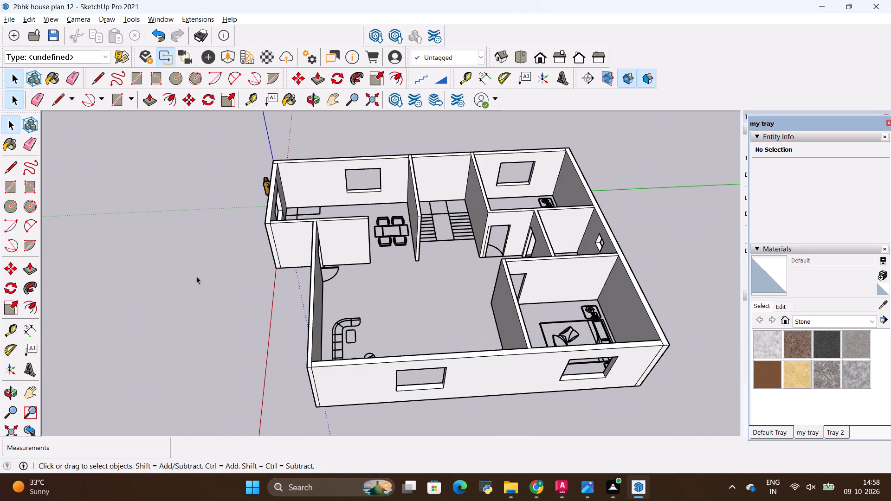
{"action": "scroll", "coordinate": [354, 275], "scroll_direction": "up", "scroll_amount": 1}
{"action": "scroll", "coordinate": [434, 294], "scroll_direction": "up", "scroll_amount": 3}
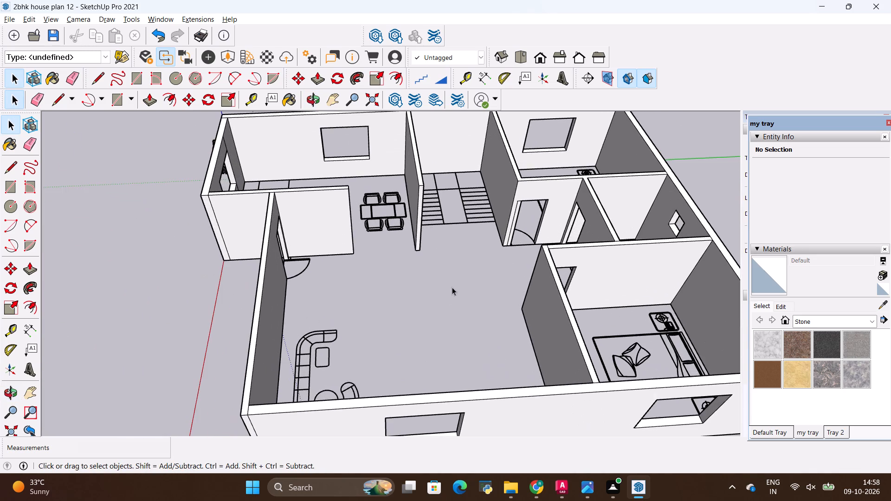
{"action": "scroll", "coordinate": [407, 282], "scroll_direction": "down", "scroll_amount": 11}
{"action": "scroll", "coordinate": [472, 218], "scroll_direction": "up", "scroll_amount": 14}
{"action": "scroll", "coordinate": [470, 301], "scroll_direction": "up", "scroll_amount": 1}
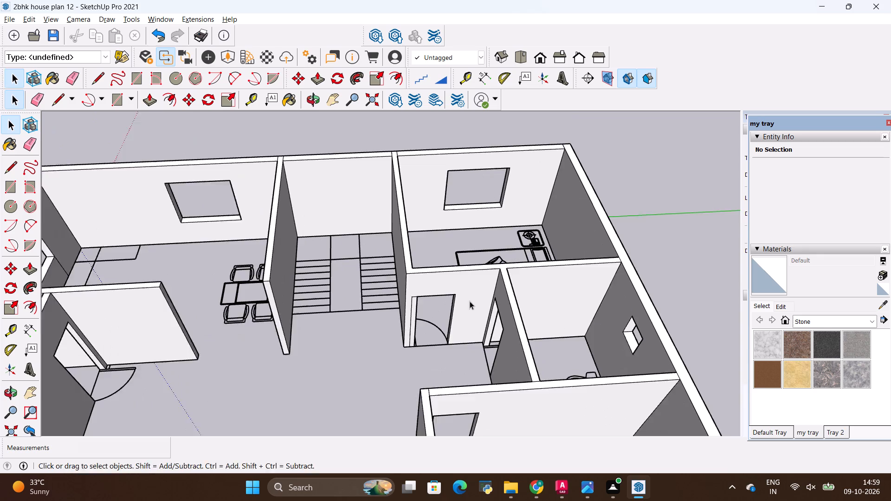
Erase the leftover seam across the wall top at the outer corner of the bedroom beside the staircase.
{"action": "middle_click_drag", "start_coordinate": [470, 301], "coordinate": [427, 273]}
{"action": "scroll", "coordinate": [179, 229], "scroll_direction": "down", "scroll_amount": 5}
{"action": "scroll", "coordinate": [300, 175], "scroll_direction": "up", "scroll_amount": 7}
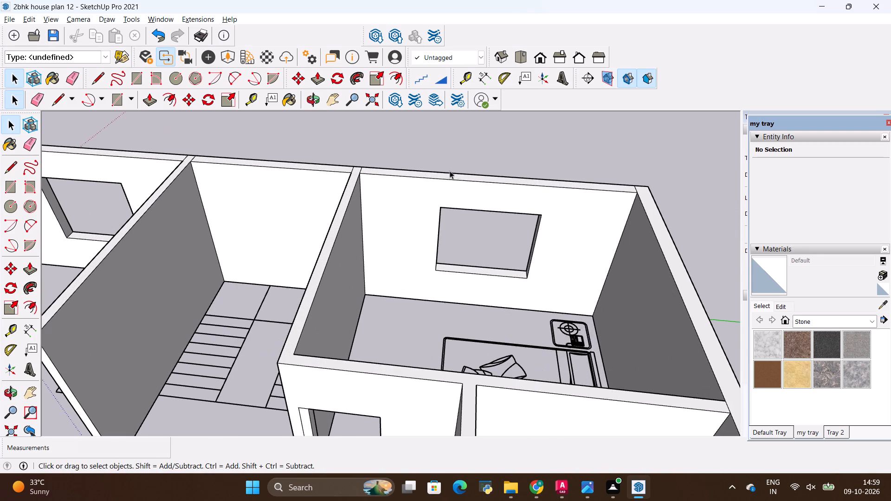
{"action": "scroll", "coordinate": [865, 283], "scroll_direction": "up", "scroll_amount": 3}
{"action": "scroll", "coordinate": [791, 244], "scroll_direction": "up", "scroll_amount": 3}
{"action": "scroll", "coordinate": [528, 267], "scroll_direction": "down", "scroll_amount": 4}
{"action": "scroll", "coordinate": [576, 245], "scroll_direction": "up", "scroll_amount": 4}
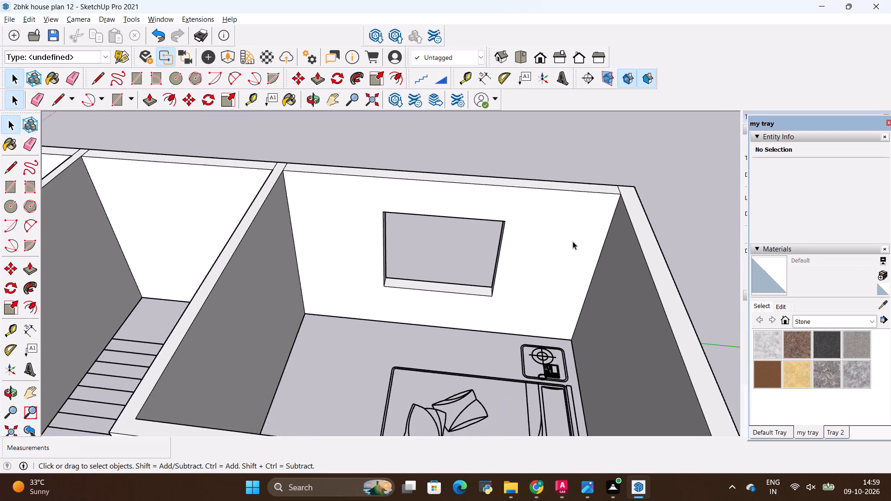
{"action": "scroll", "coordinate": [573, 241], "scroll_direction": "up", "scroll_amount": 5}
{"action": "scroll", "coordinate": [644, 171], "scroll_direction": "up", "scroll_amount": 13}
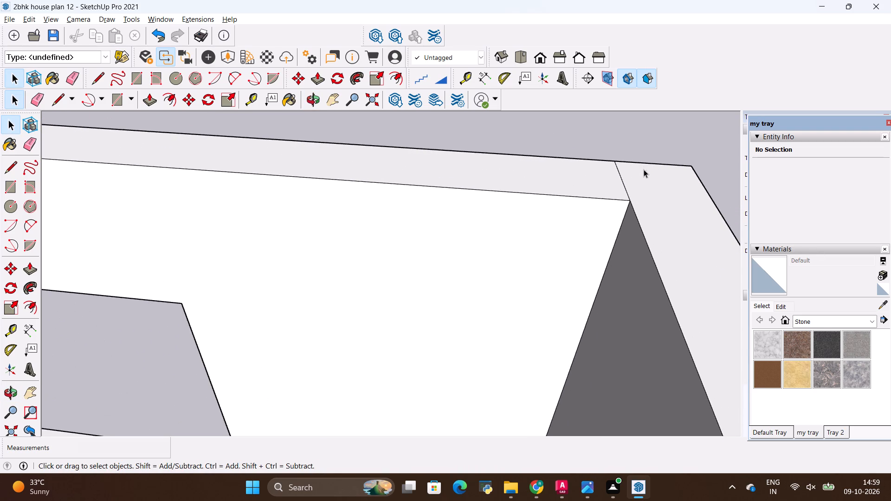
{"action": "scroll", "coordinate": [644, 170], "scroll_direction": "up", "scroll_amount": 3}
{"action": "key", "text": "e"}
{"action": "left_click_drag", "start_coordinate": [628, 181], "coordinate": [615, 185]}
{"action": "scroll", "coordinate": [615, 185], "scroll_direction": "down", "scroll_amount": 7}
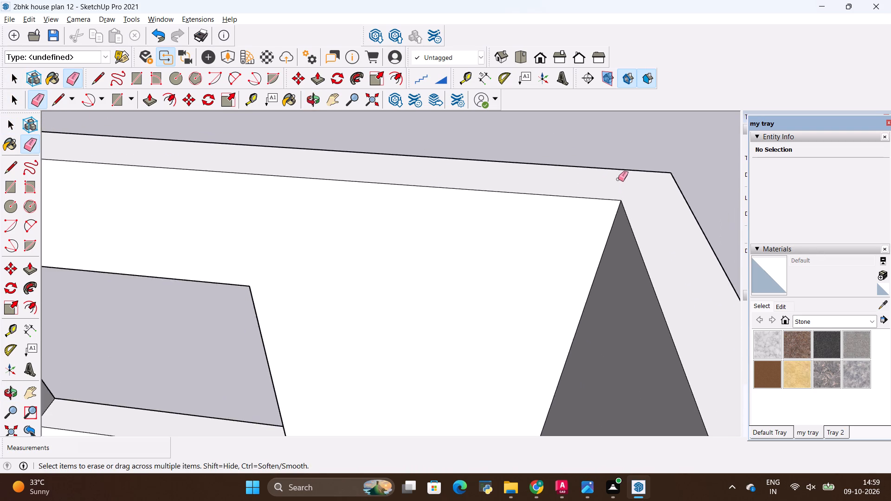
Examine the wall tops, door openings and exterior window openings from all around the house.
{"action": "scroll", "coordinate": [618, 179], "scroll_direction": "down", "scroll_amount": 16}
{"action": "scroll", "coordinate": [546, 188], "scroll_direction": "down", "scroll_amount": 2}
{"action": "middle_click_drag", "start_coordinate": [392, 228], "coordinate": [506, 150]}
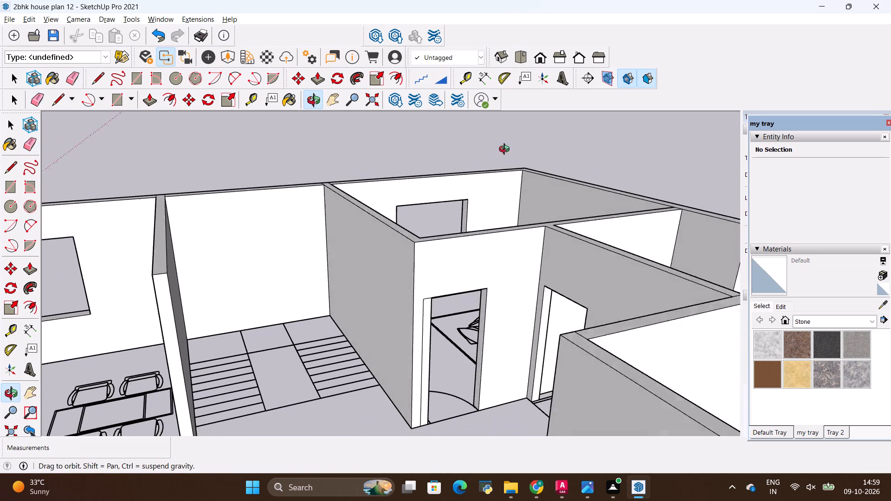
{"action": "middle_click_drag", "start_coordinate": [506, 150], "coordinate": [509, 149]}
{"action": "middle_click_drag", "start_coordinate": [509, 149], "coordinate": [562, 192]}
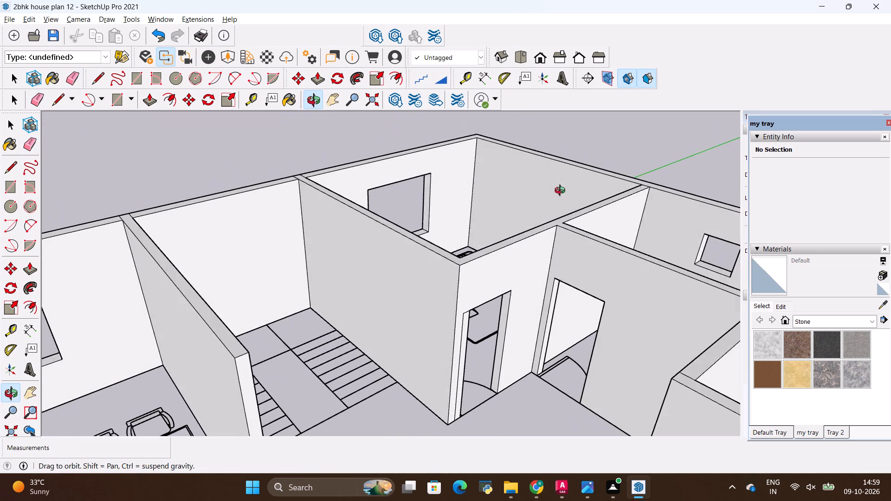
{"action": "middle_click_drag", "start_coordinate": [562, 192], "coordinate": [564, 189]}
{"action": "middle_click_drag", "start_coordinate": [455, 270], "coordinate": [310, 213]}
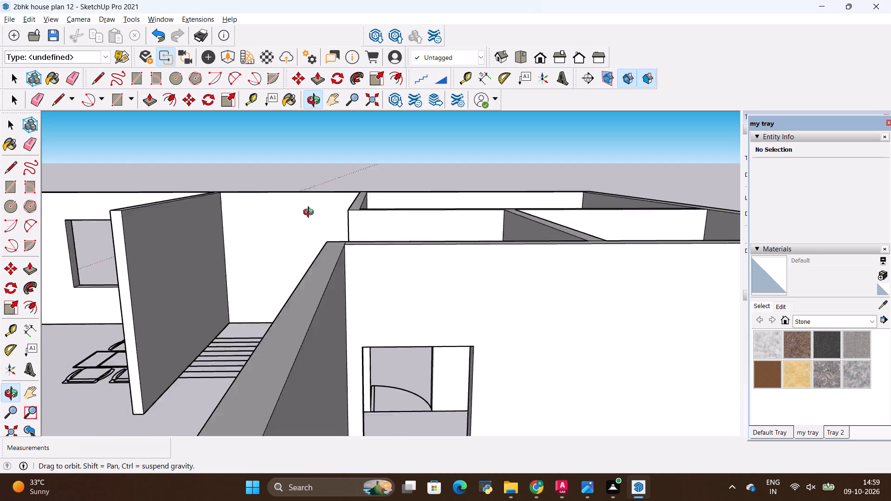
{"action": "middle_click_drag", "start_coordinate": [310, 213], "coordinate": [494, 246]}
{"action": "scroll", "coordinate": [229, 221], "scroll_direction": "down", "scroll_amount": 2}
{"action": "middle_click_drag", "start_coordinate": [231, 219], "coordinate": [244, 248]}
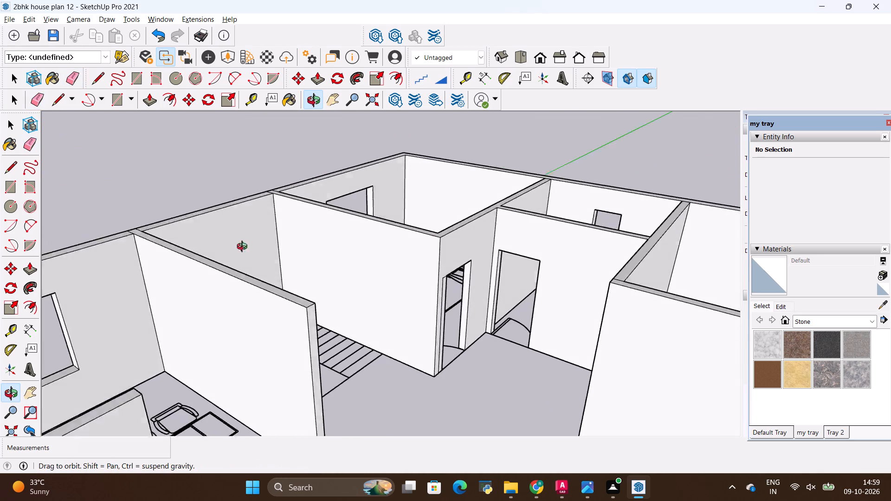
{"action": "middle_click_drag", "start_coordinate": [244, 248], "coordinate": [549, 218]}
{"action": "middle_click", "coordinate": [550, 217]}
{"action": "middle_click_drag", "start_coordinate": [421, 213], "coordinate": [475, 207]}
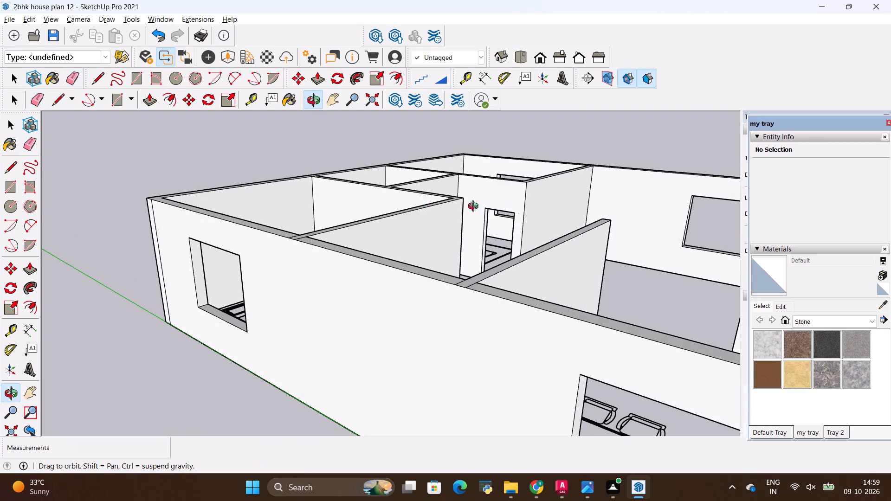
{"action": "middle_click_drag", "start_coordinate": [475, 207], "coordinate": [531, 202]}
{"action": "scroll", "coordinate": [383, 252], "scroll_direction": "down", "scroll_amount": 6}
{"action": "scroll", "coordinate": [588, 235], "scroll_direction": "down", "scroll_amount": 6}
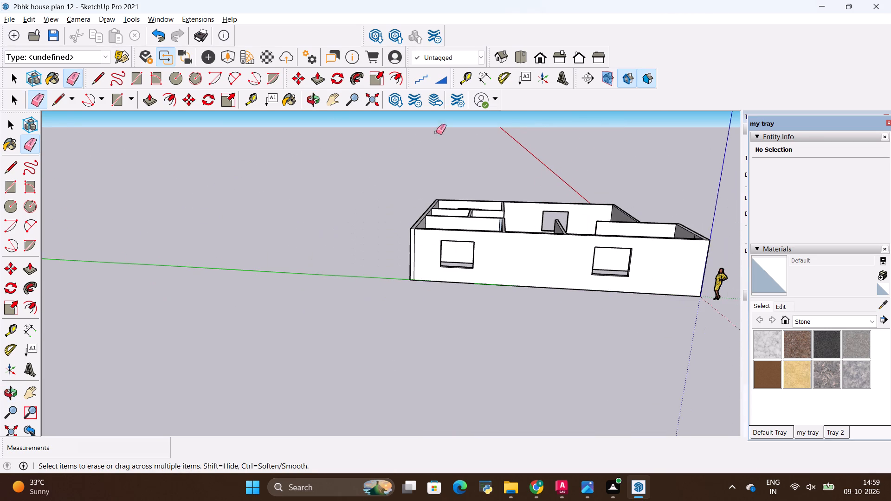
Import the Janela window model from the ALL 3D WAREHOUSE ITEMS folder and place it on open ground beside the house.
{"action": "left_click", "coordinate": [11, 23]}
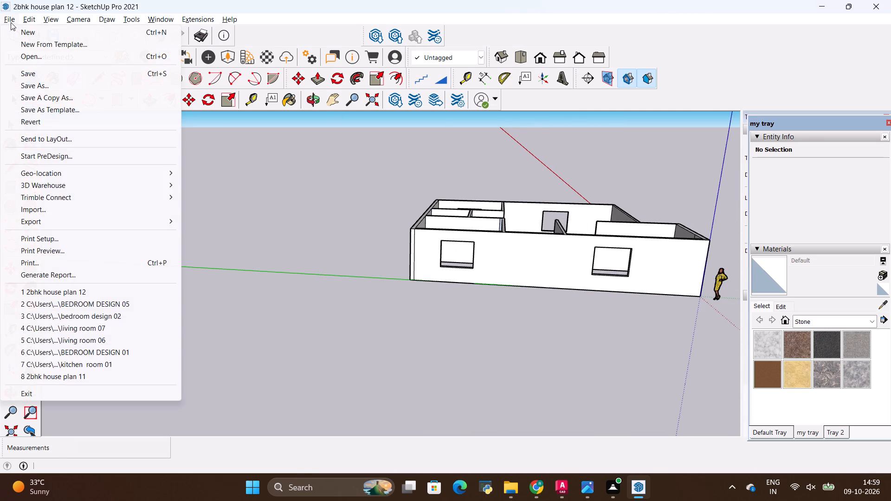
{"action": "left_click", "coordinate": [72, 213]}
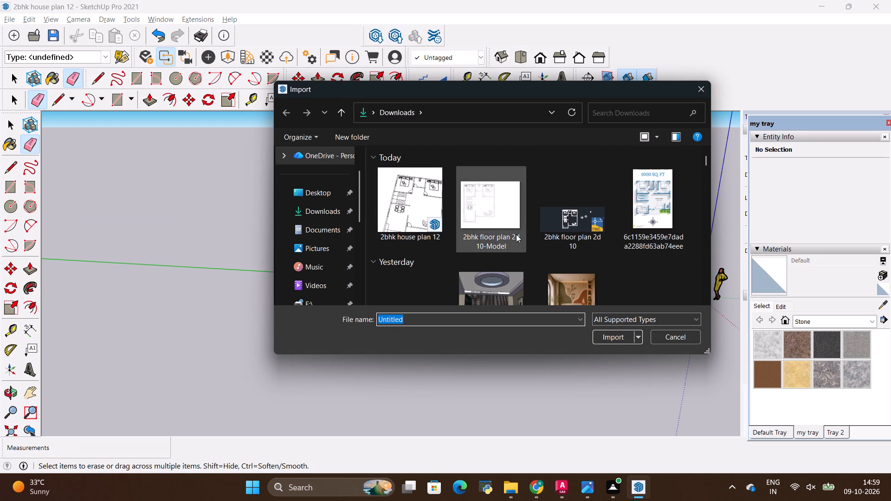
{"action": "scroll", "coordinate": [518, 234], "scroll_direction": "down", "scroll_amount": 3}
{"action": "scroll", "coordinate": [524, 236], "scroll_direction": "up", "scroll_amount": 2}
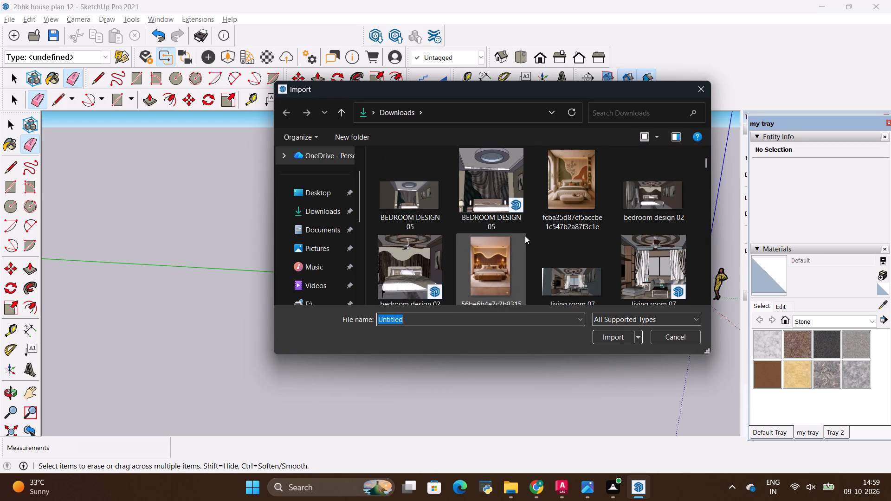
{"action": "scroll", "coordinate": [525, 236], "scroll_direction": "up", "scroll_amount": 2}
{"action": "scroll", "coordinate": [325, 233], "scroll_direction": "down", "scroll_amount": 3}
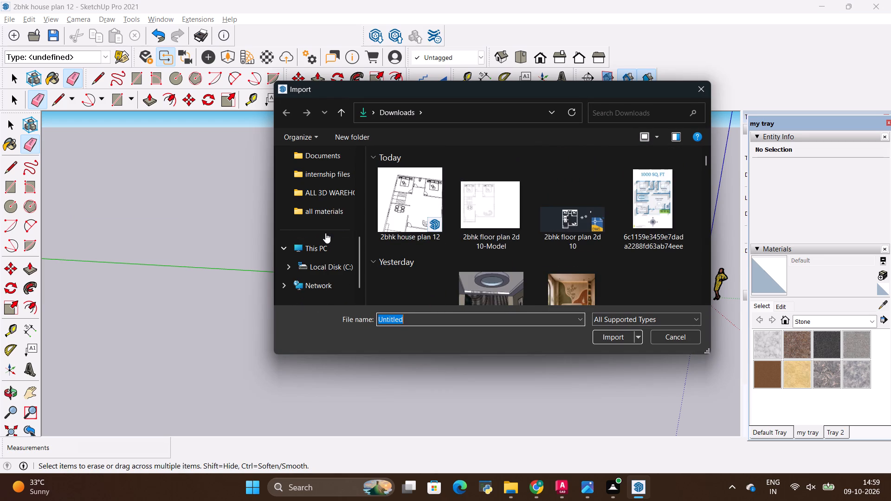
{"action": "left_click", "coordinate": [333, 196]}
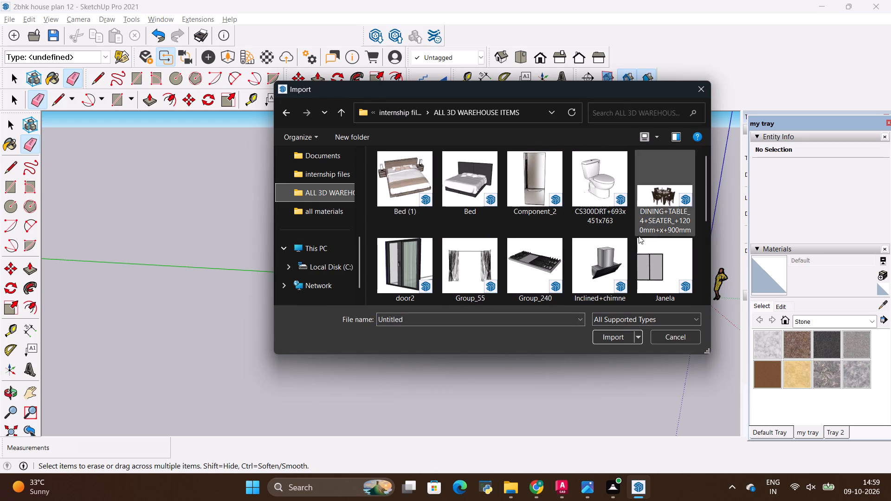
{"action": "scroll", "coordinate": [640, 236], "scroll_direction": "down", "scroll_amount": 1}
{"action": "left_click", "coordinate": [664, 245]}
{"action": "left_click", "coordinate": [615, 342]}
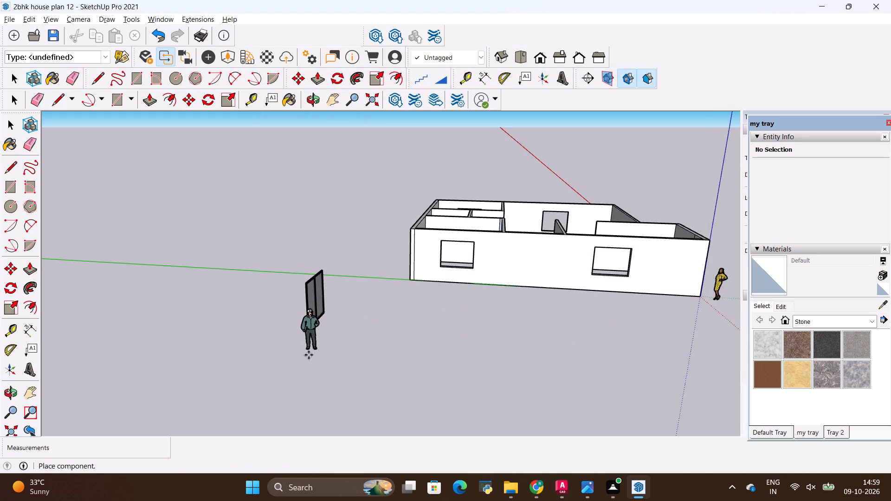
{"action": "left_click", "coordinate": [339, 303]}
Explode the imported Janela component so that the window and the human figure can be selected separately.
{"action": "scroll", "coordinate": [337, 255], "scroll_direction": "up", "scroll_amount": 8}
{"action": "middle_click_drag", "start_coordinate": [517, 360], "coordinate": [517, 360]}
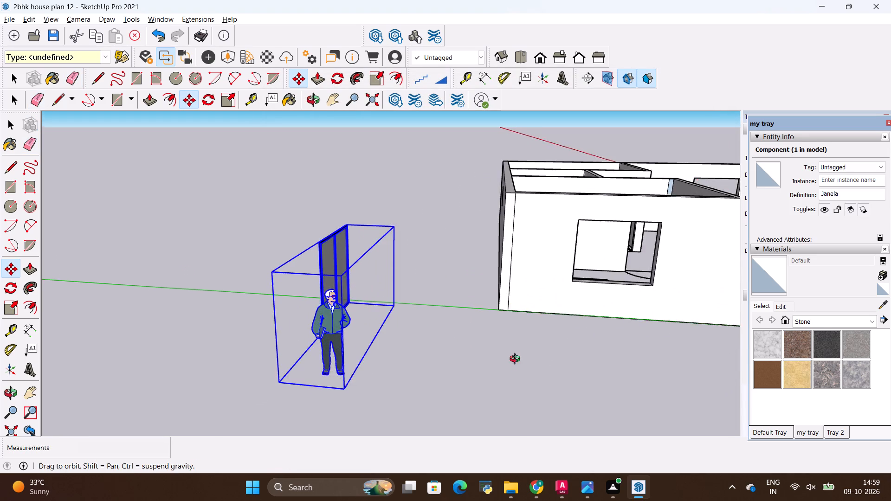
{"action": "middle_click_drag", "start_coordinate": [517, 360], "coordinate": [439, 393]}
{"action": "scroll", "coordinate": [143, 292], "scroll_direction": "down", "scroll_amount": 4}
{"action": "scroll", "coordinate": [149, 308], "scroll_direction": "up", "scroll_amount": 1}
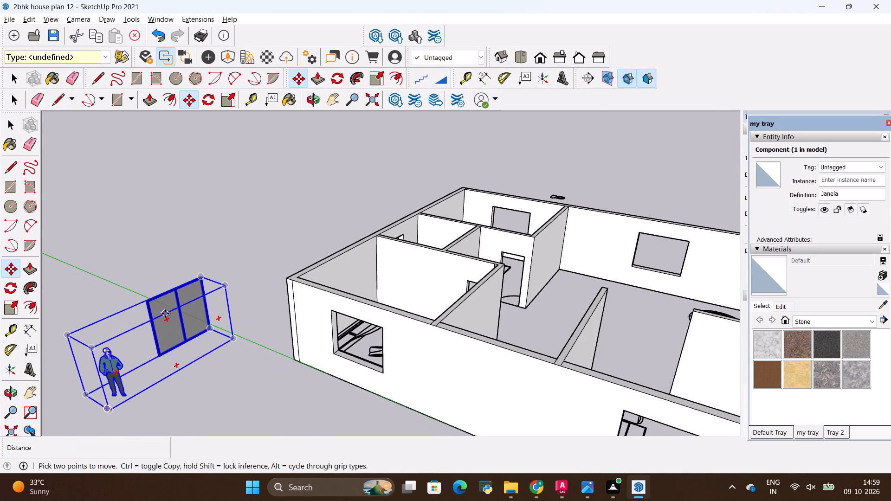
{"action": "right_click", "coordinate": [196, 321]}
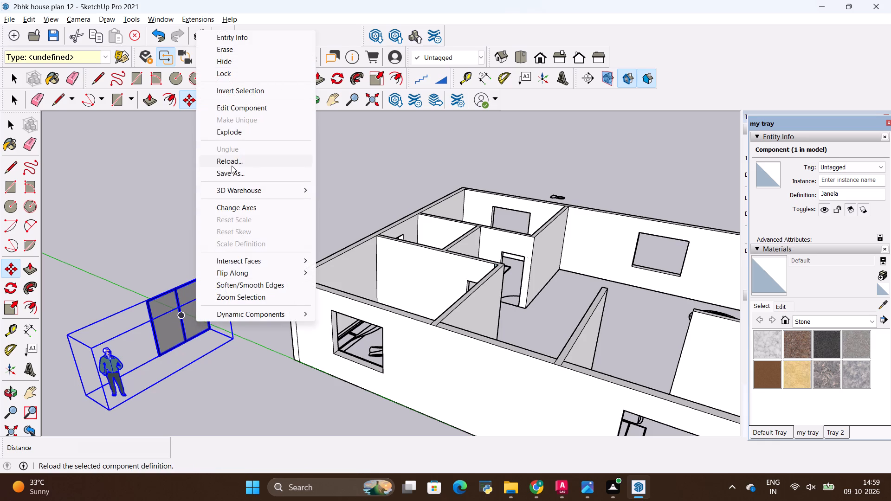
{"action": "left_click", "coordinate": [246, 128]}
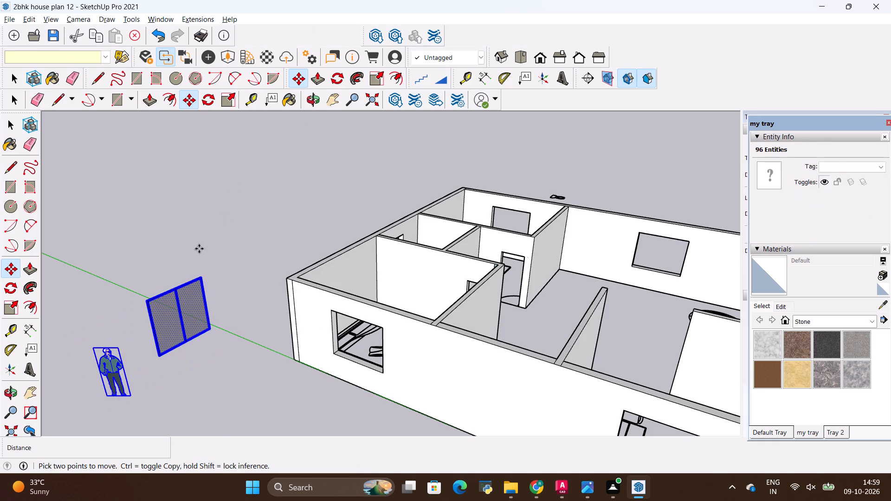
{"action": "key", "text": "space"}
{"action": "left_click", "coordinate": [200, 247]}
{"action": "double_click", "coordinate": [164, 329]}
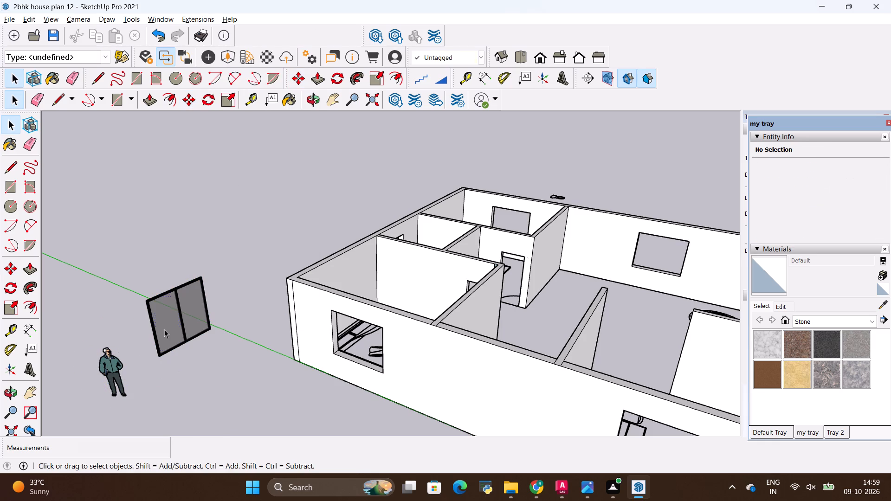
{"action": "left_click", "coordinate": [164, 325]}
{"action": "key", "text": "space"}
{"action": "left_click", "coordinate": [206, 259]}
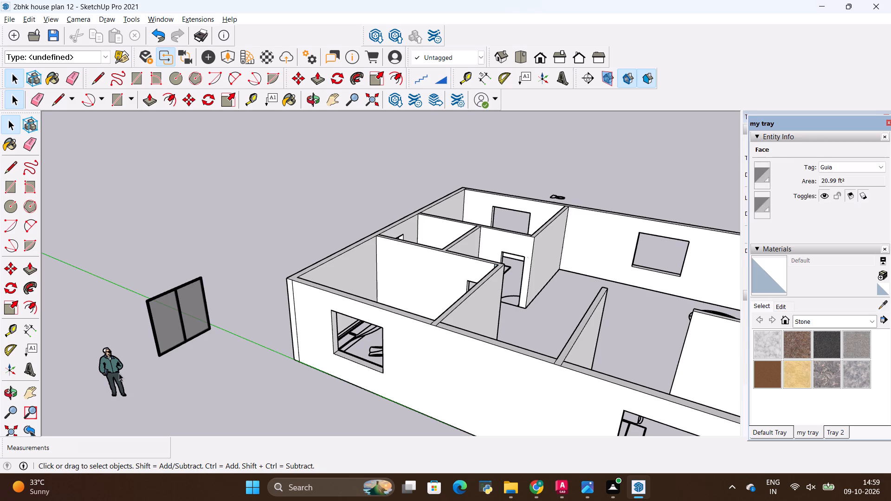
Erase the Steve human figure that came with the imported window.
{"action": "left_click", "coordinate": [119, 373]}
{"action": "right_click", "coordinate": [118, 373]}
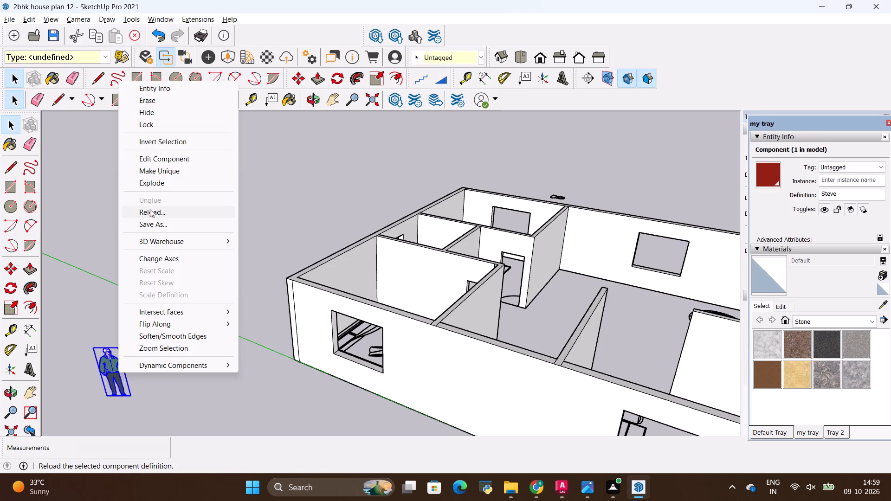
{"action": "left_click", "coordinate": [176, 101]}
Make a group from all the connected geometry of the loose two-pane window.
{"action": "key", "text": "space"}
{"action": "triple_click", "coordinate": [190, 298]}
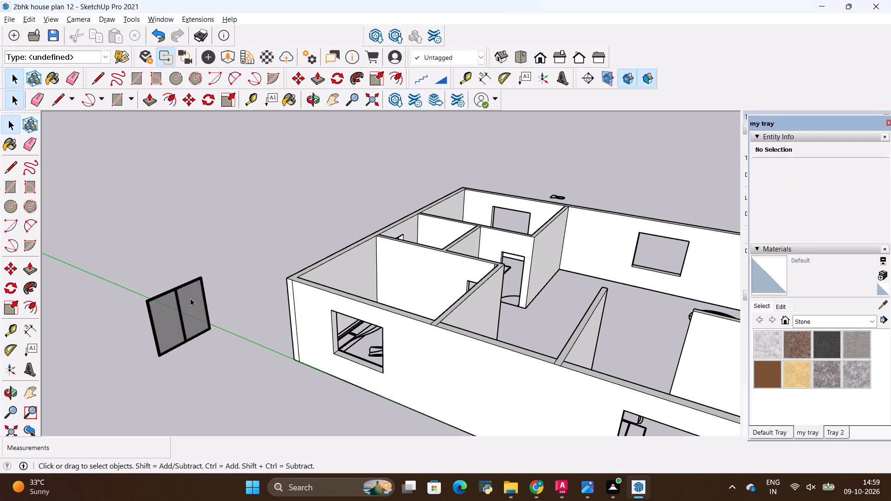
{"action": "triple_click", "coordinate": [190, 298]}
{"action": "right_click", "coordinate": [191, 297]}
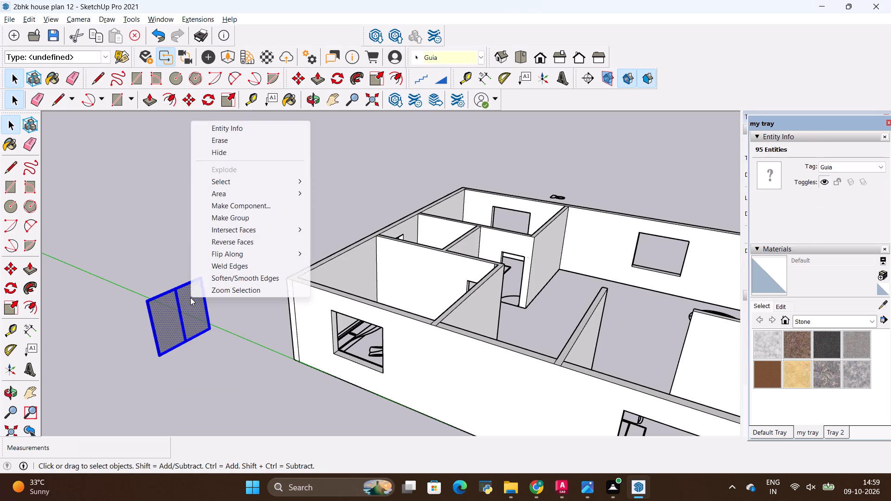
{"action": "left_click", "coordinate": [227, 217]}
Scale the grouped two-pane window down from its upper corner to about 0.38 in red and 0.50 in blue.
{"action": "scroll", "coordinate": [218, 225], "scroll_direction": "down", "scroll_amount": 5}
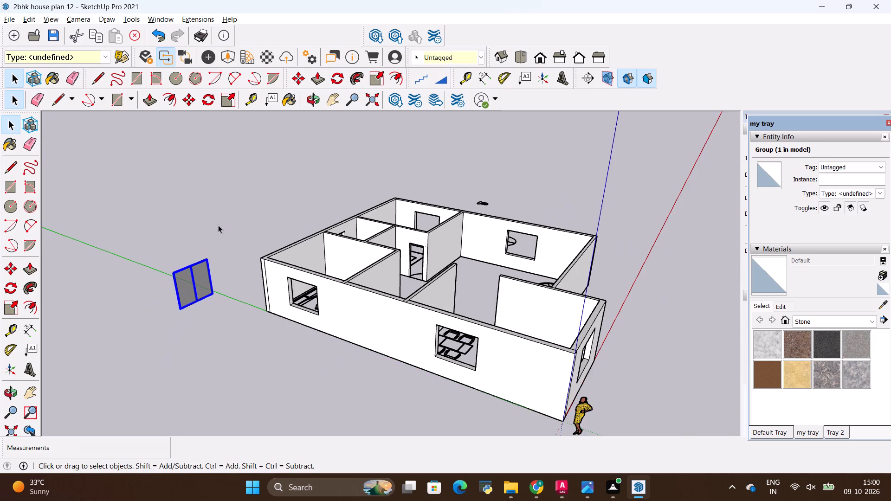
{"action": "scroll", "coordinate": [156, 331], "scroll_direction": "up", "scroll_amount": 5}
{"action": "scroll", "coordinate": [183, 273], "scroll_direction": "down", "scroll_amount": 5}
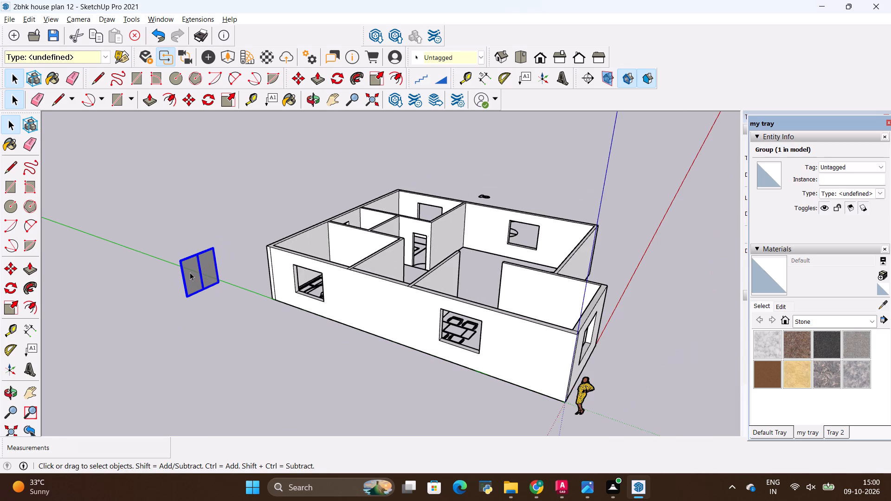
{"action": "key", "text": "s"}
{"action": "scroll", "coordinate": [174, 263], "scroll_direction": "up", "scroll_amount": 7}
{"action": "scroll", "coordinate": [226, 220], "scroll_direction": "up", "scroll_amount": 3}
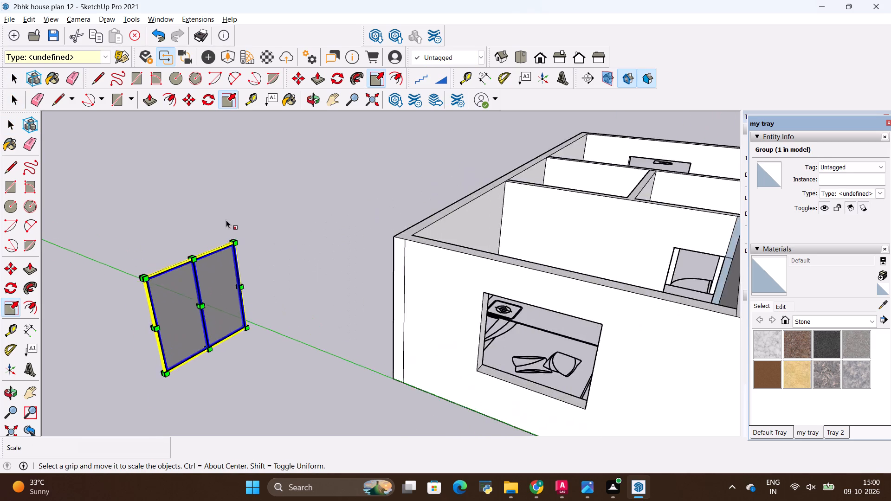
{"action": "scroll", "coordinate": [226, 220], "scroll_direction": "up", "scroll_amount": 7}
{"action": "scroll", "coordinate": [275, 289], "scroll_direction": "down", "scroll_amount": 5}
{"action": "middle_click_drag", "start_coordinate": [223, 343], "coordinate": [226, 383]}
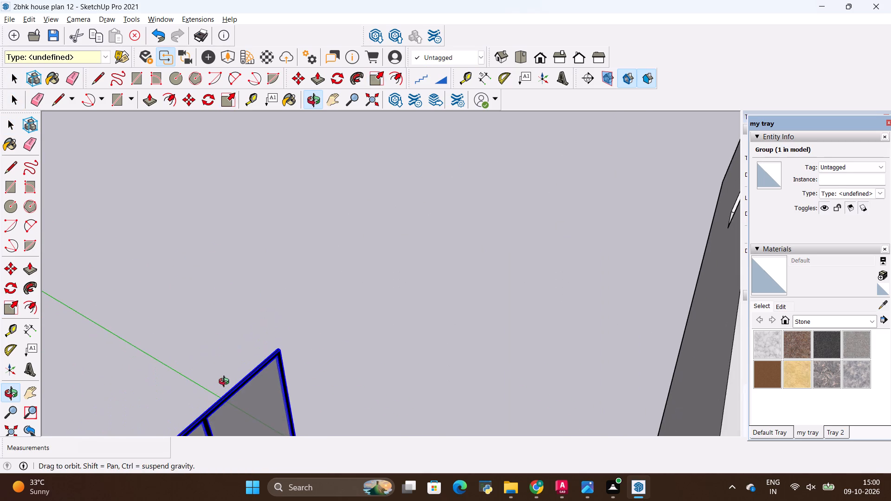
{"action": "middle_click_drag", "start_coordinate": [226, 383], "coordinate": [226, 382]}
{"action": "scroll", "coordinate": [246, 340], "scroll_direction": "up", "scroll_amount": 7}
{"action": "scroll", "coordinate": [325, 362], "scroll_direction": "up", "scroll_amount": 2}
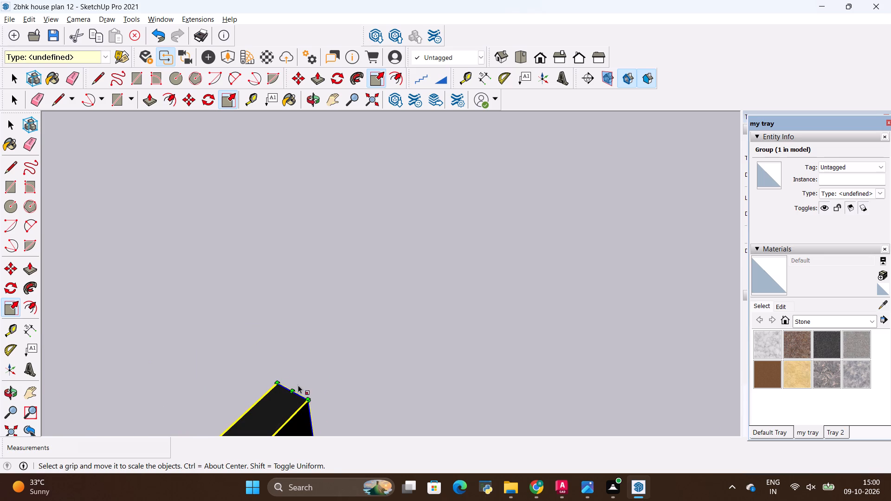
{"action": "left_click", "coordinate": [288, 388]}
{"action": "scroll", "coordinate": [326, 291], "scroll_direction": "down", "scroll_amount": 12}
{"action": "scroll", "coordinate": [356, 247], "scroll_direction": "down", "scroll_amount": 5}
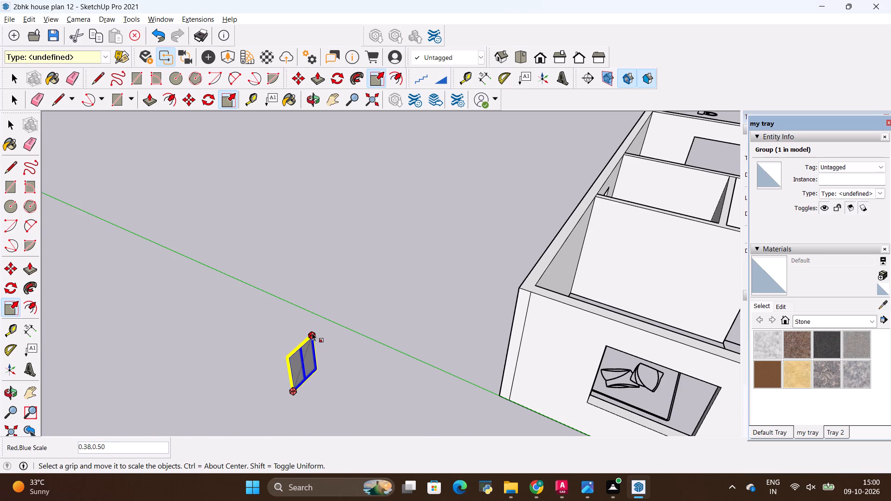
{"action": "left_click", "coordinate": [312, 334]}
{"action": "key", "text": "space"}
{"action": "left_click", "coordinate": [331, 291]}
Examine the reduced window's size and orientation in relation to the house walls and their openings.
{"action": "scroll", "coordinate": [319, 336], "scroll_direction": "up", "scroll_amount": 3}
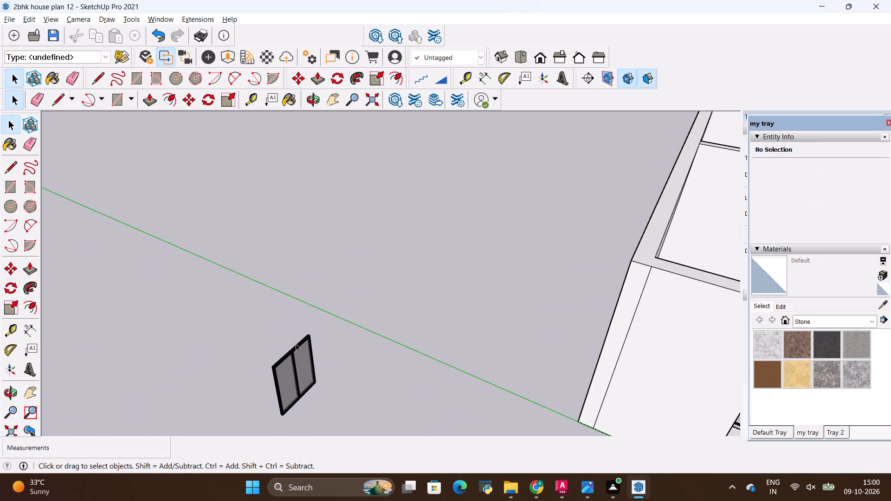
{"action": "left_click", "coordinate": [296, 345]}
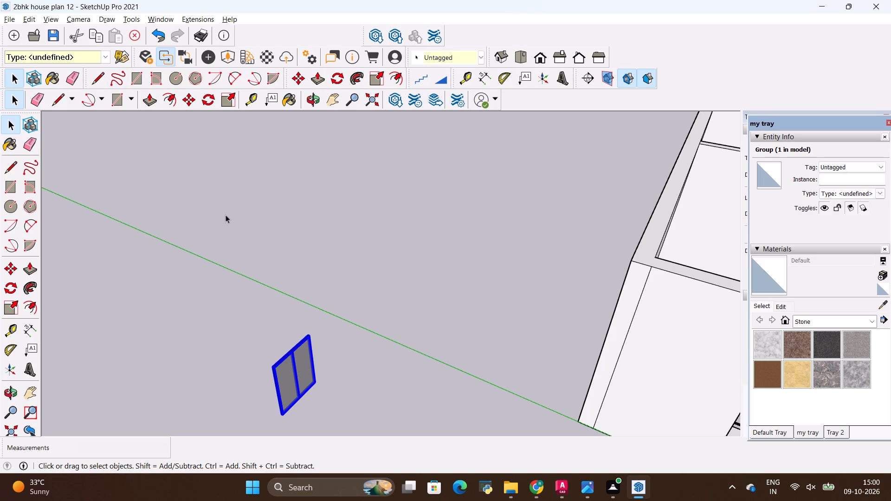
{"action": "left_click", "coordinate": [230, 221]}
{"action": "scroll", "coordinate": [232, 225], "scroll_direction": "down", "scroll_amount": 5}
{"action": "middle_click_drag", "start_coordinate": [222, 320], "coordinate": [290, 313]}
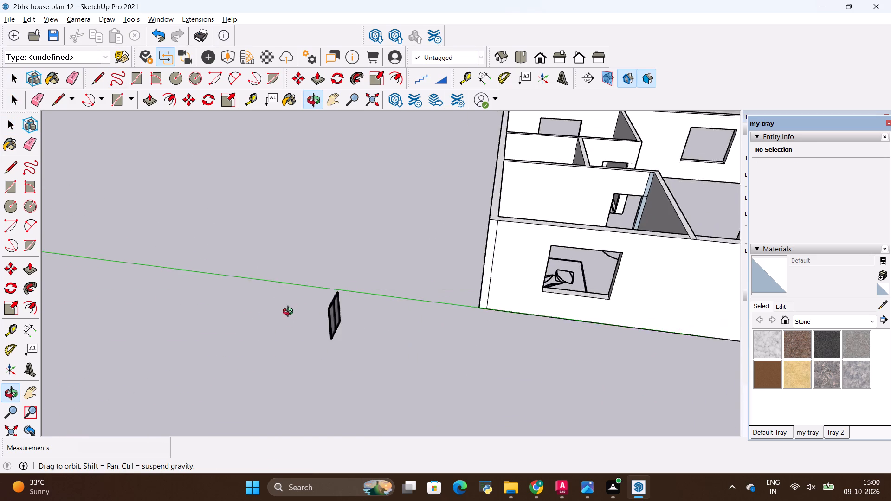
{"action": "middle_click_drag", "start_coordinate": [290, 313], "coordinate": [239, 314]}
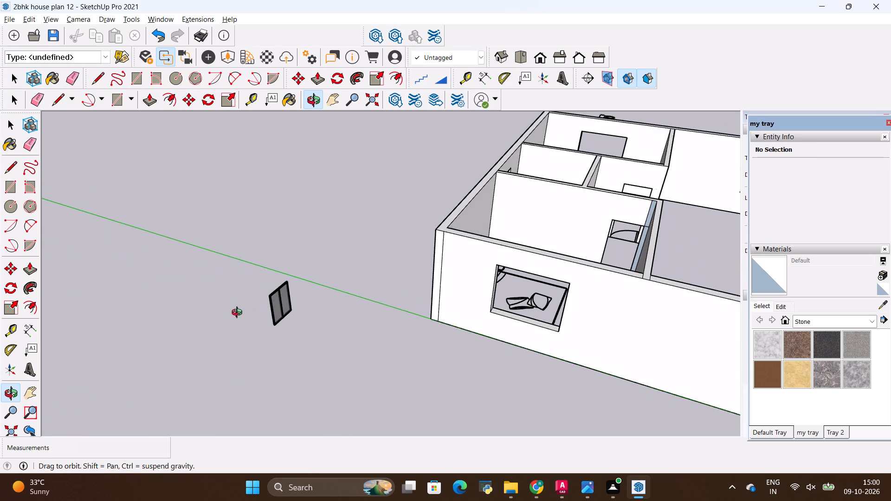
{"action": "middle_click_drag", "start_coordinate": [239, 314], "coordinate": [234, 315]}
{"action": "scroll", "coordinate": [177, 233], "scroll_direction": "down", "scroll_amount": 9}
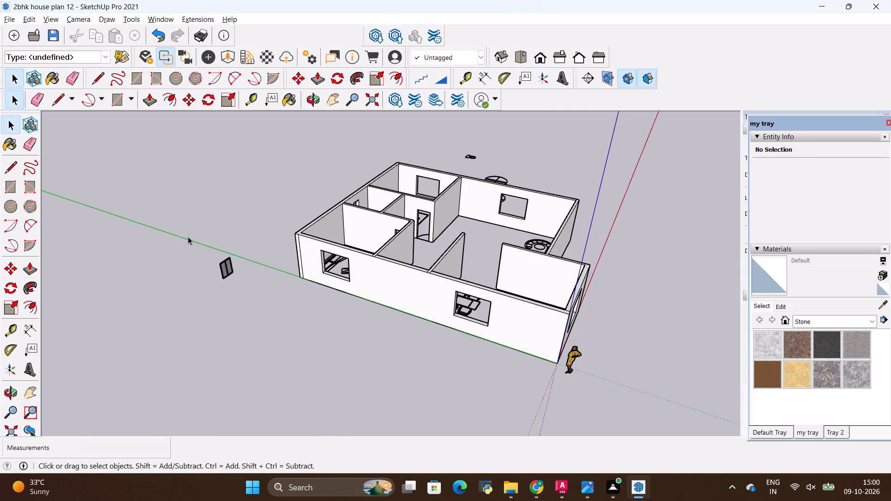
{"action": "scroll", "coordinate": [189, 237], "scroll_direction": "up", "scroll_amount": 9}
Rotate the window group 90 degrees on the ground plane so it runs parallel to the wall along the green axis.
{"action": "left_click", "coordinate": [249, 288]}
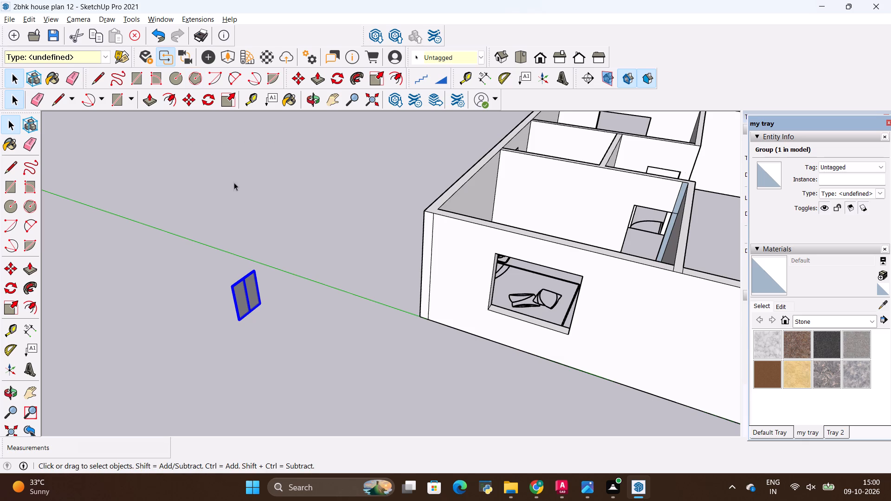
{"action": "scroll", "coordinate": [254, 250], "scroll_direction": "up", "scroll_amount": 3}
{"action": "scroll", "coordinate": [250, 309], "scroll_direction": "up", "scroll_amount": 2}
{"action": "scroll", "coordinate": [219, 250], "scroll_direction": "down", "scroll_amount": 18}
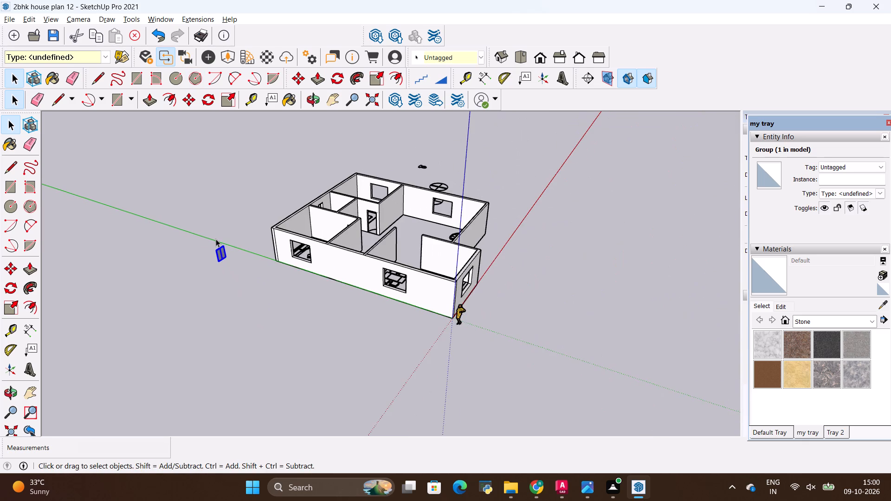
{"action": "middle_click_drag", "start_coordinate": [221, 246], "coordinate": [284, 224]}
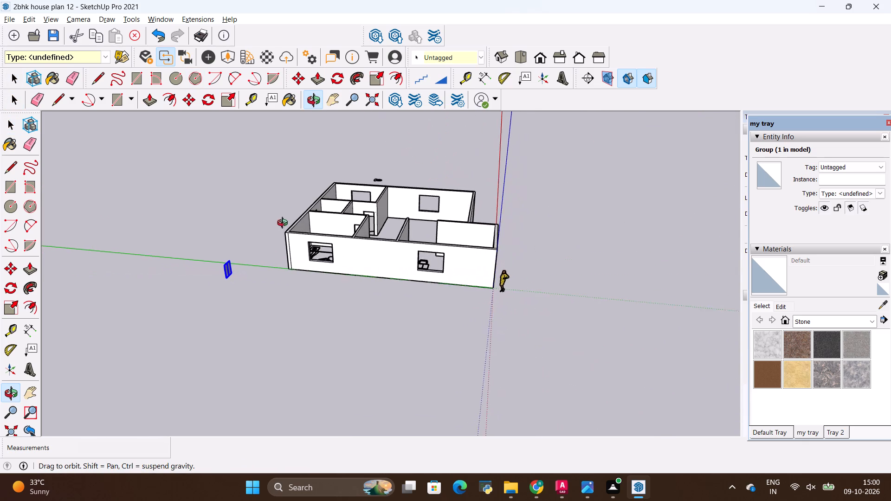
{"action": "middle_click_drag", "start_coordinate": [284, 224], "coordinate": [234, 246]}
{"action": "scroll", "coordinate": [232, 248], "scroll_direction": "up", "scroll_amount": 8}
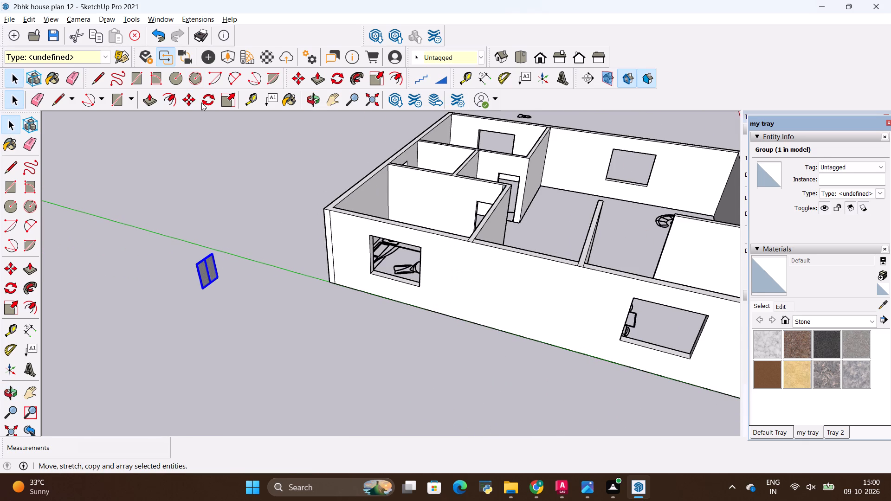
{"action": "left_click", "coordinate": [201, 103]}
{"action": "left_click", "coordinate": [214, 297]}
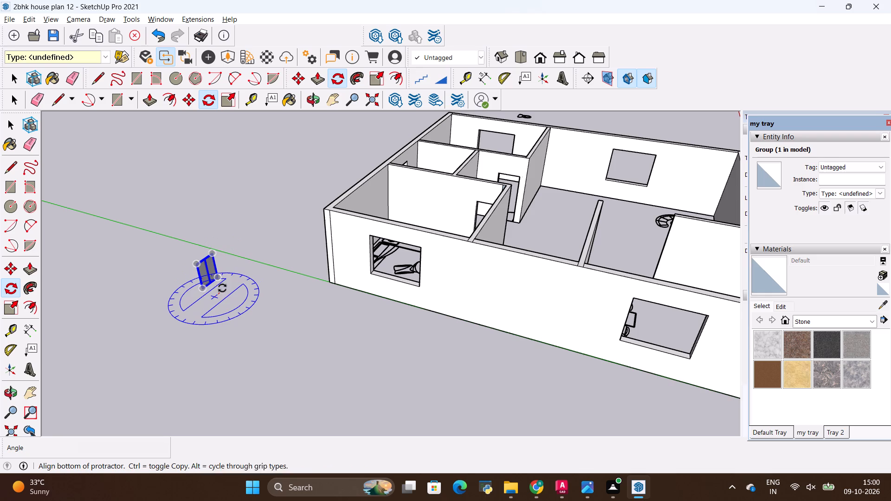
{"action": "left_click", "coordinate": [232, 282]}
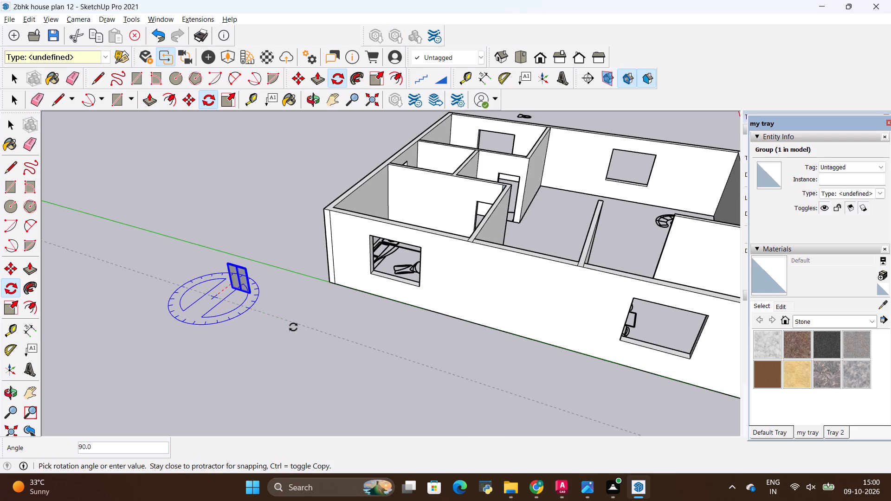
{"action": "left_click", "coordinate": [296, 323]}
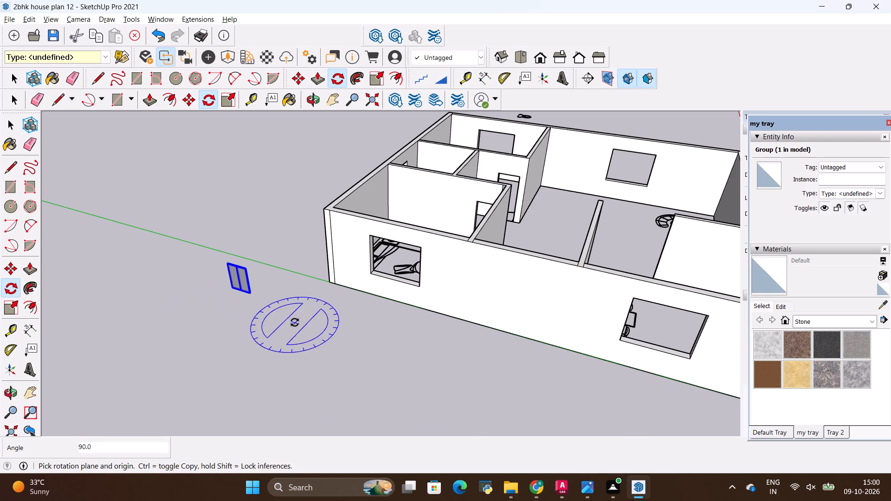
{"action": "key", "text": "space"}
{"action": "left_click", "coordinate": [261, 312]}
Scale the window group's thickness along the green direction by 2.50.
{"action": "left_click", "coordinate": [238, 283]}
{"action": "scroll", "coordinate": [239, 264], "scroll_direction": "up", "scroll_amount": 5}
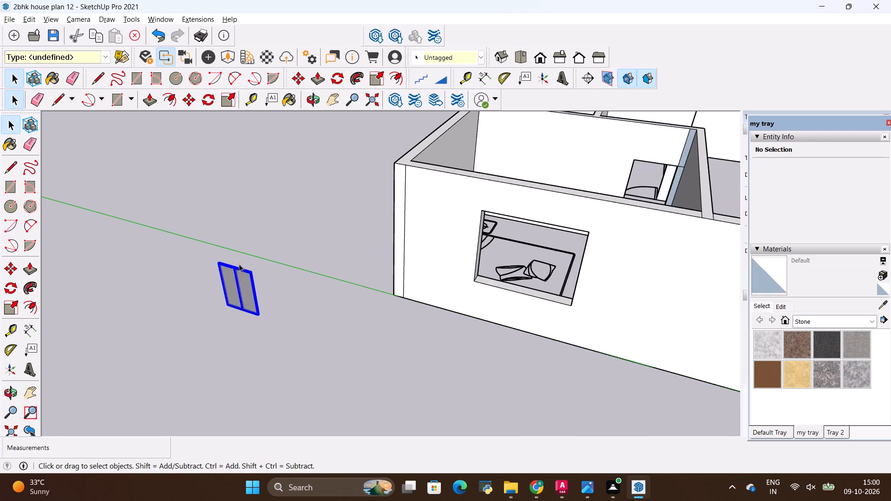
{"action": "scroll", "coordinate": [239, 264], "scroll_direction": "up", "scroll_amount": 10}
{"action": "key", "text": "s"}
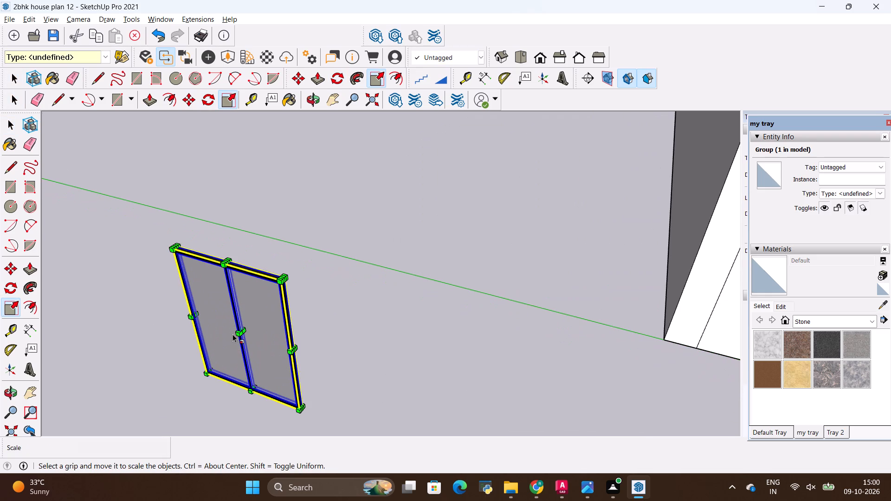
{"action": "left_click", "coordinate": [236, 334]}
{"action": "left_click", "coordinate": [235, 338]}
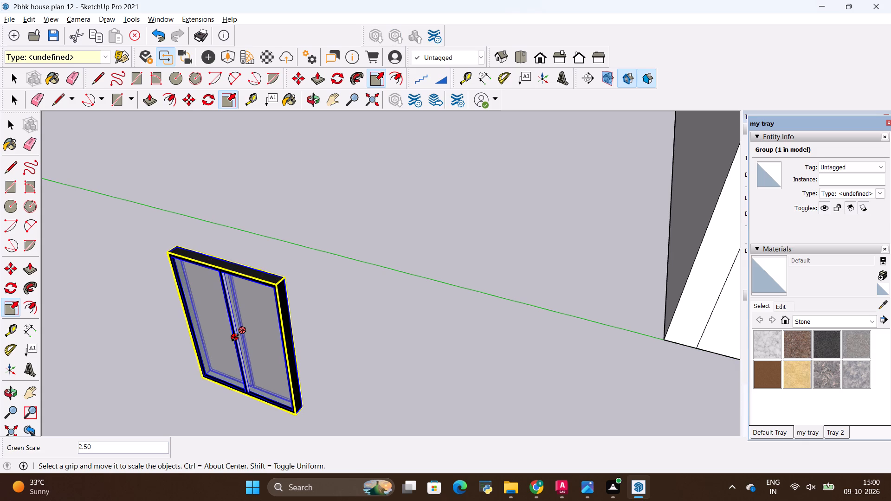
{"action": "key", "text": "space"}
{"action": "left_click", "coordinate": [142, 309]}
Scale the thickened window's face down from its upper corner to 0.50 in red and 0.41 in blue.
{"action": "scroll", "coordinate": [149, 302], "scroll_direction": "down", "scroll_amount": 10}
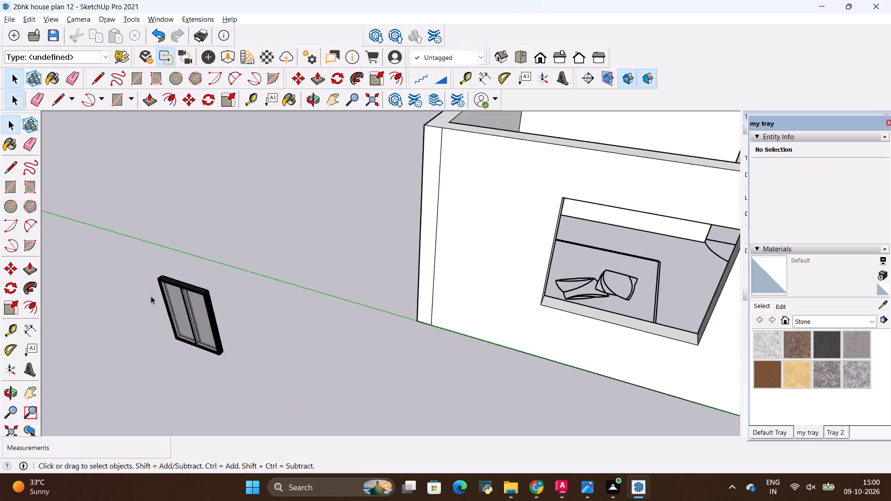
{"action": "scroll", "coordinate": [151, 296], "scroll_direction": "down", "scroll_amount": 2}
{"action": "left_click", "coordinate": [173, 293]}
{"action": "scroll", "coordinate": [172, 287], "scroll_direction": "up", "scroll_amount": 6}
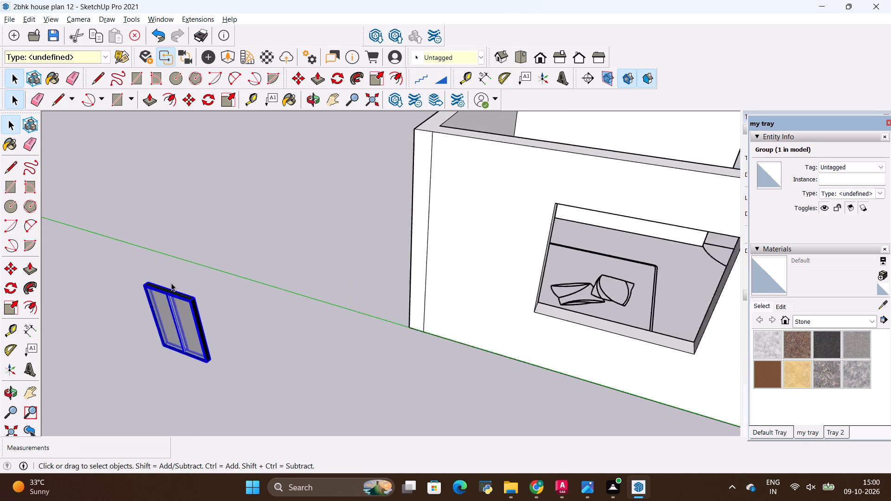
{"action": "scroll", "coordinate": [171, 283], "scroll_direction": "up", "scroll_amount": 5}
{"action": "key", "text": "s"}
{"action": "scroll", "coordinate": [171, 286], "scroll_direction": "up", "scroll_amount": 4}
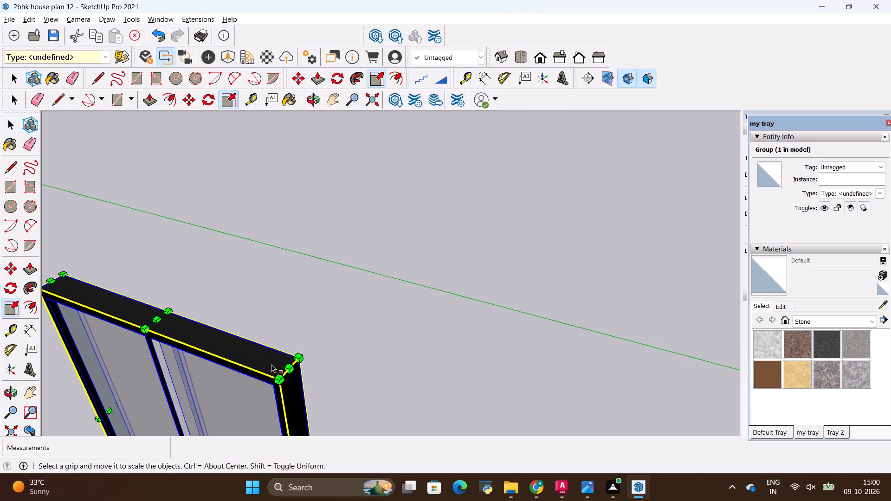
{"action": "left_click", "coordinate": [291, 367]}
{"action": "scroll", "coordinate": [227, 369], "scroll_direction": "down", "scroll_amount": 6}
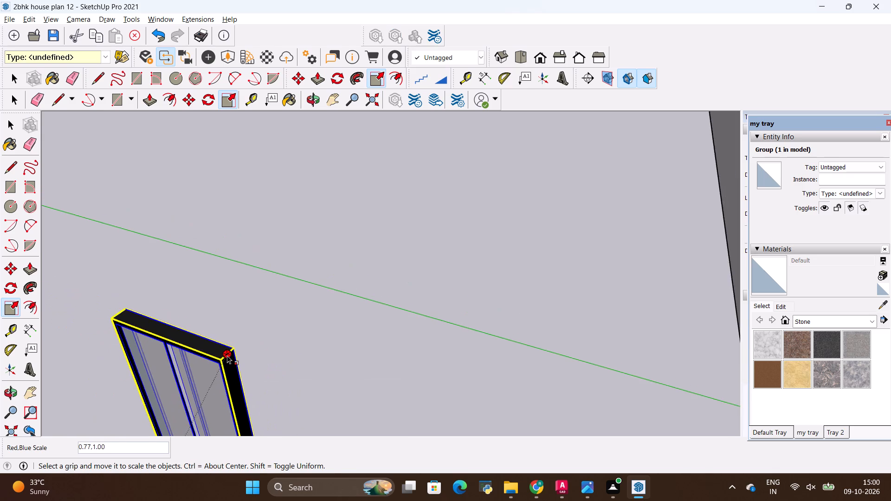
{"action": "scroll", "coordinate": [227, 355], "scroll_direction": "down", "scroll_amount": 14}
{"action": "left_click", "coordinate": [224, 381]}
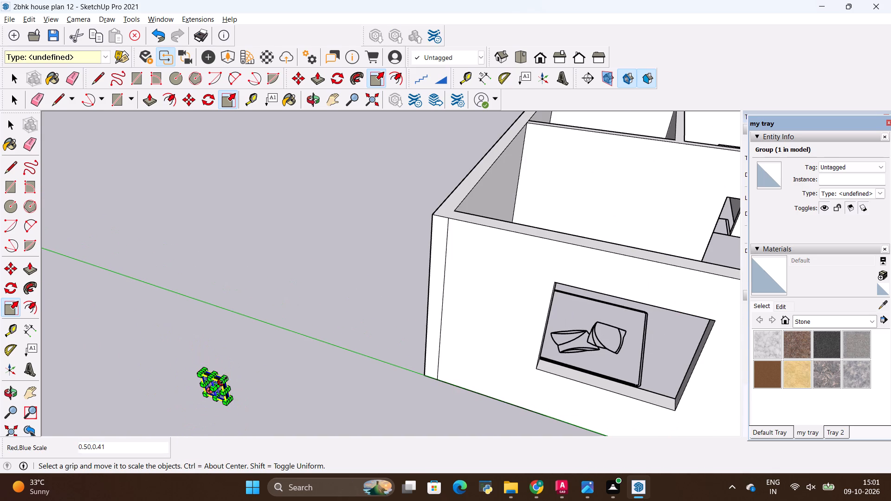
{"action": "key", "text": "space"}
{"action": "left_click", "coordinate": [236, 342]}
Move the window group by its bottom corner into the lower right corner of the bedroom wall opening.
{"action": "left_click", "coordinate": [207, 388]}
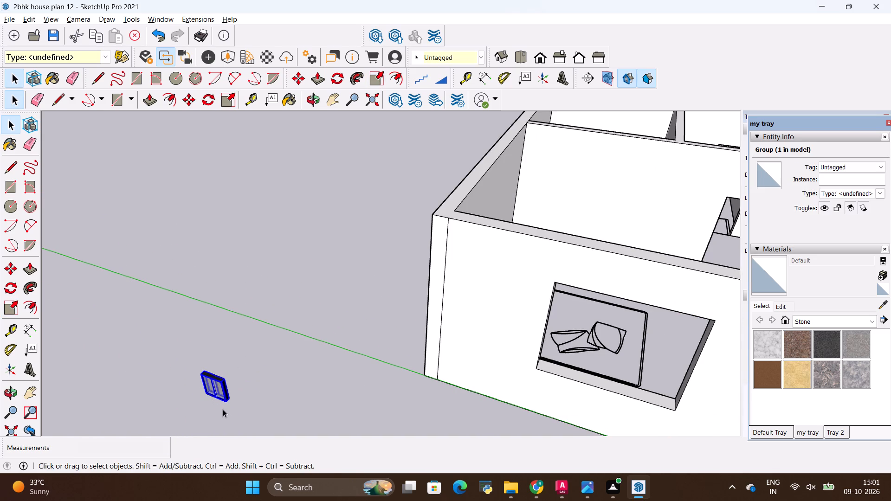
{"action": "key", "text": "m"}
{"action": "left_click", "coordinate": [227, 402]}
{"action": "scroll", "coordinate": [194, 358], "scroll_direction": "down", "scroll_amount": 7}
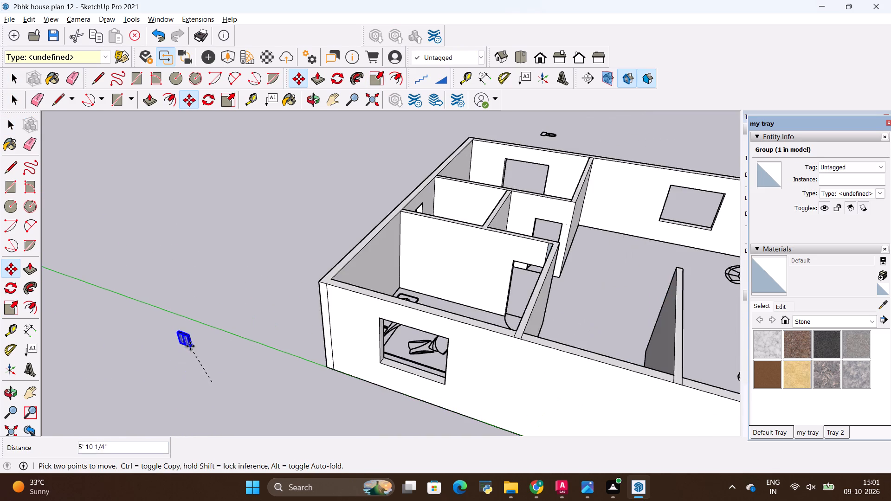
{"action": "scroll", "coordinate": [440, 385], "scroll_direction": "up", "scroll_amount": 9}
{"action": "middle_click_drag", "start_coordinate": [530, 425], "coordinate": [625, 411]}
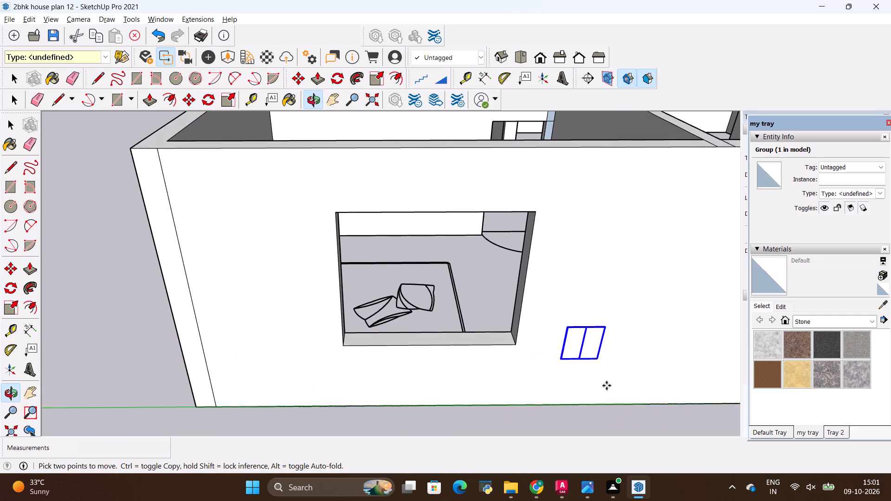
{"action": "middle_click_drag", "start_coordinate": [491, 342], "coordinate": [508, 397]}
{"action": "scroll", "coordinate": [508, 397], "scroll_direction": "down", "scroll_amount": 1}
{"action": "scroll", "coordinate": [512, 381], "scroll_direction": "up", "scroll_amount": 12}
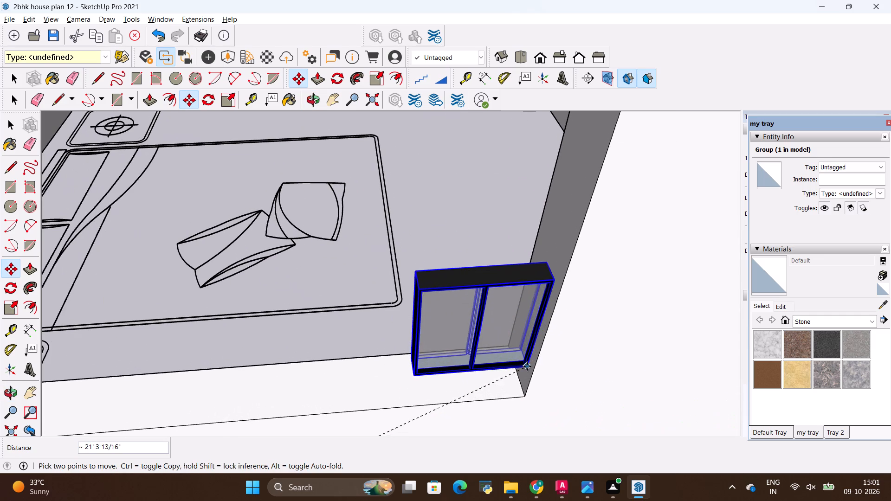
{"action": "left_click", "coordinate": [515, 379]}
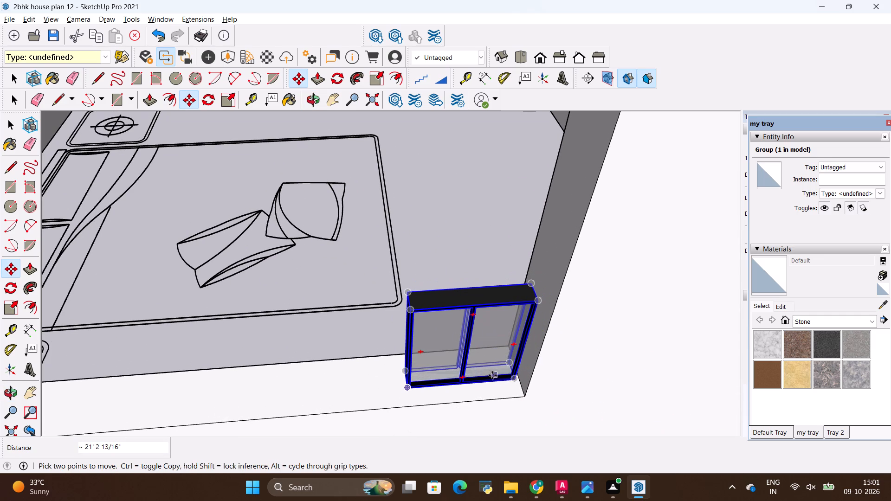
{"action": "left_click", "coordinate": [513, 382]}
{"action": "left_click", "coordinate": [518, 381]}
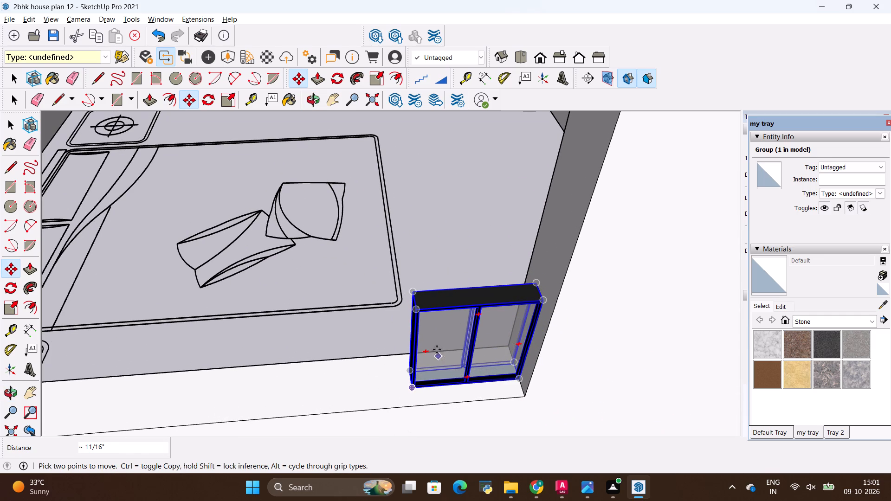
Scale the window group from its upper corner by about 4.58 and 3.54 to fill the bedroom wall opening.
{"action": "key", "text": "s"}
{"action": "left_click", "coordinate": [412, 297]}
{"action": "scroll", "coordinate": [407, 331], "scroll_direction": "down", "scroll_amount": 4}
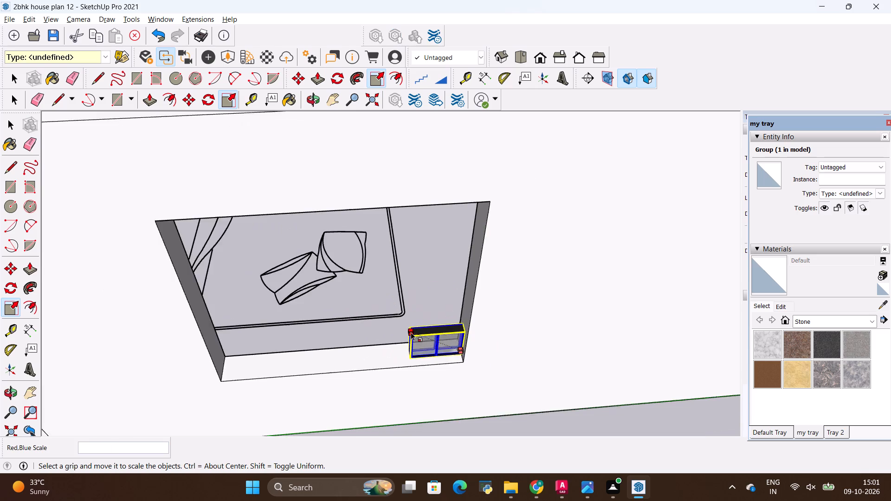
{"action": "scroll", "coordinate": [411, 332], "scroll_direction": "down", "scroll_amount": 9}
{"action": "middle_click_drag", "start_coordinate": [423, 329], "coordinate": [421, 298]}
{"action": "scroll", "coordinate": [418, 299], "scroll_direction": "down", "scroll_amount": 7}
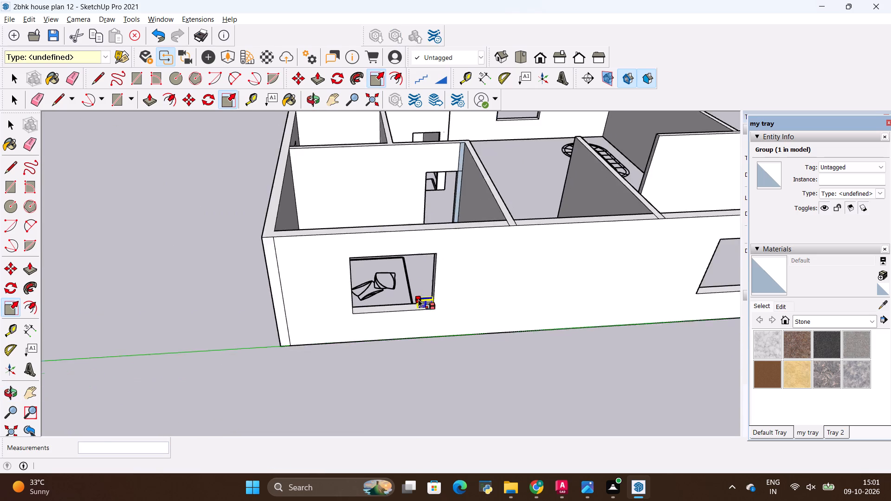
{"action": "middle_click_drag", "start_coordinate": [421, 303], "coordinate": [356, 150]}
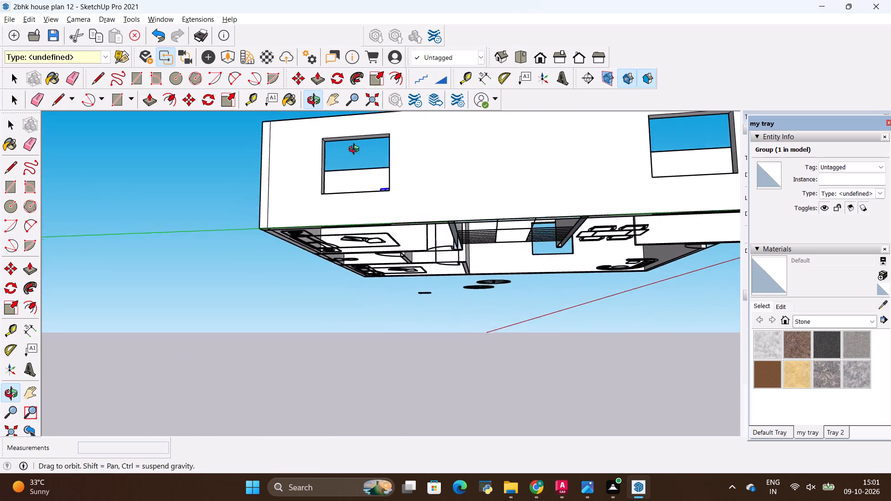
{"action": "middle_click_drag", "start_coordinate": [356, 150], "coordinate": [316, 161]}
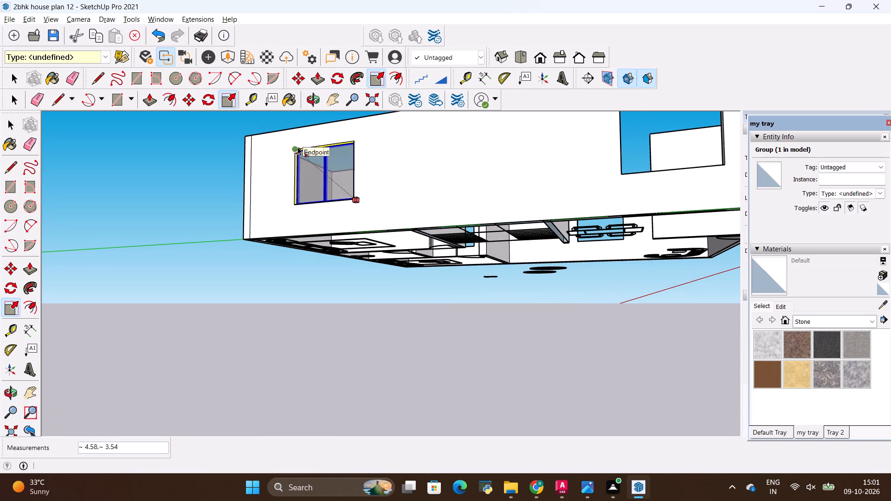
{"action": "left_click", "coordinate": [297, 147]}
{"action": "middle_click_drag", "start_coordinate": [323, 167], "coordinate": [401, 278]}
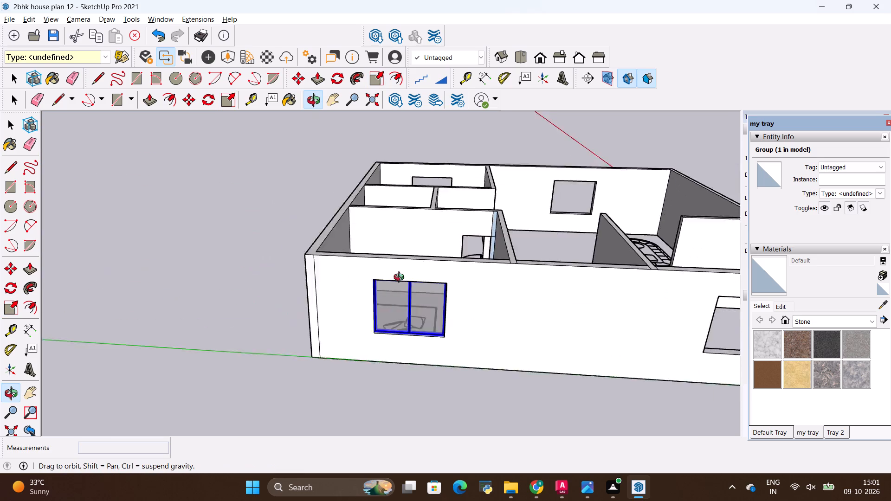
{"action": "middle_click_drag", "start_coordinate": [401, 278], "coordinate": [463, 339]}
{"action": "scroll", "coordinate": [368, 271], "scroll_direction": "down", "scroll_amount": 4}
{"action": "scroll", "coordinate": [534, 396], "scroll_direction": "up", "scroll_amount": 10}
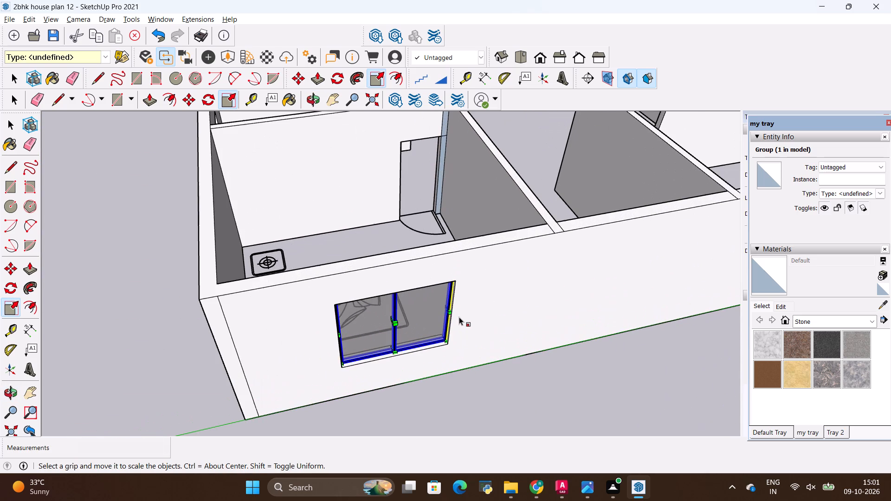
{"action": "key", "text": "space"}
{"action": "left_click", "coordinate": [529, 281]}
Copy the fitted window group by its bottom corner 26' 7 1/2" along the same wall into the dining area opening.
{"action": "scroll", "coordinate": [459, 321], "scroll_direction": "up", "scroll_amount": 2}
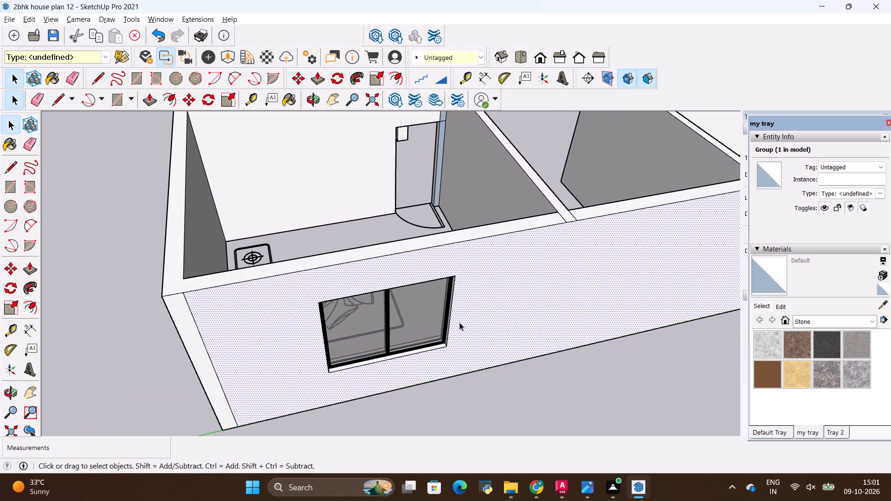
{"action": "scroll", "coordinate": [459, 322], "scroll_direction": "up", "scroll_amount": 1}
{"action": "left_click", "coordinate": [397, 341]}
{"action": "scroll", "coordinate": [402, 343], "scroll_direction": "up", "scroll_amount": 8}
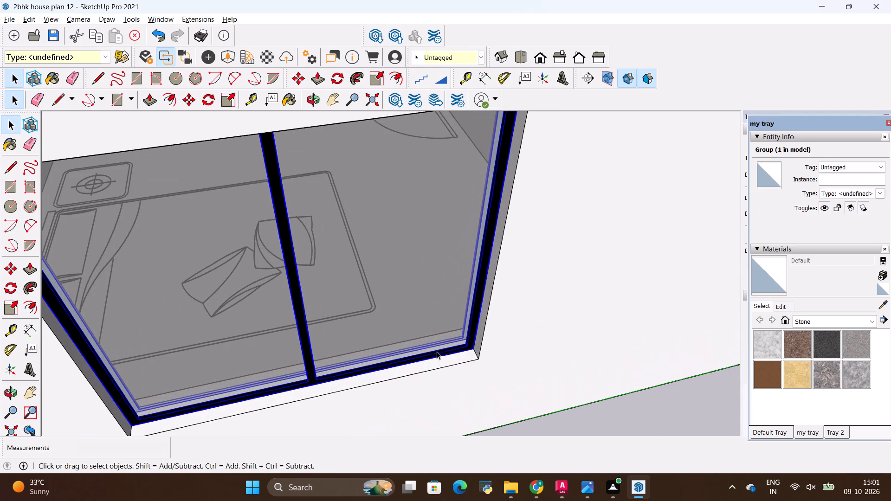
{"action": "key", "text": "m"}
{"action": "left_click", "coordinate": [472, 351]}
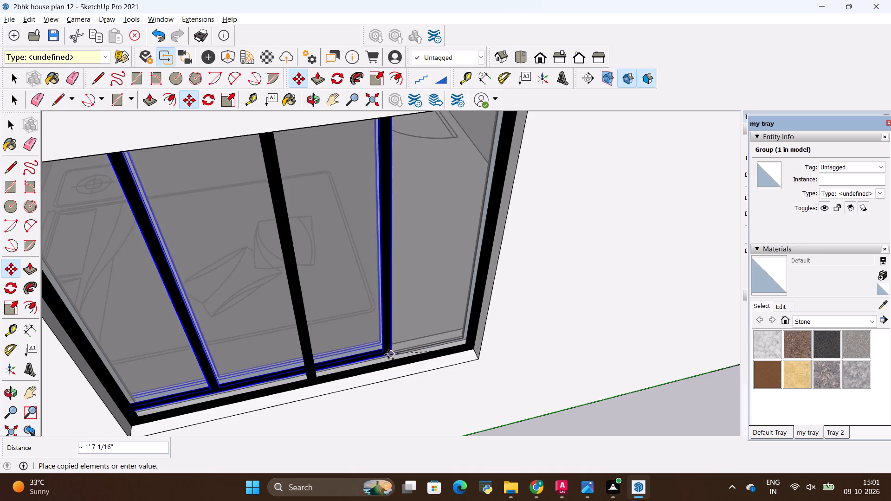
{"action": "scroll", "coordinate": [261, 347], "scroll_direction": "down", "scroll_amount": 8}
{"action": "scroll", "coordinate": [261, 341], "scroll_direction": "up", "scroll_amount": 1}
{"action": "scroll", "coordinate": [263, 340], "scroll_direction": "down", "scroll_amount": 15}
{"action": "scroll", "coordinate": [588, 315], "scroll_direction": "up", "scroll_amount": 5}
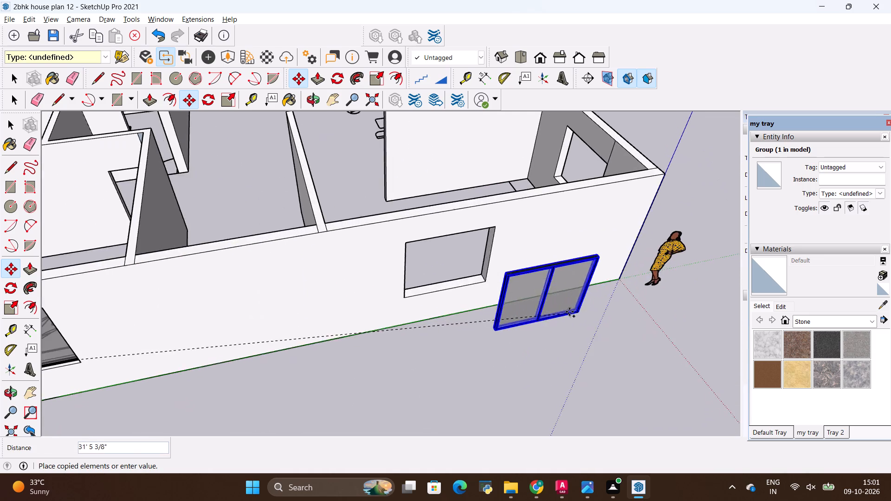
{"action": "scroll", "coordinate": [480, 260], "scroll_direction": "up", "scroll_amount": 8}
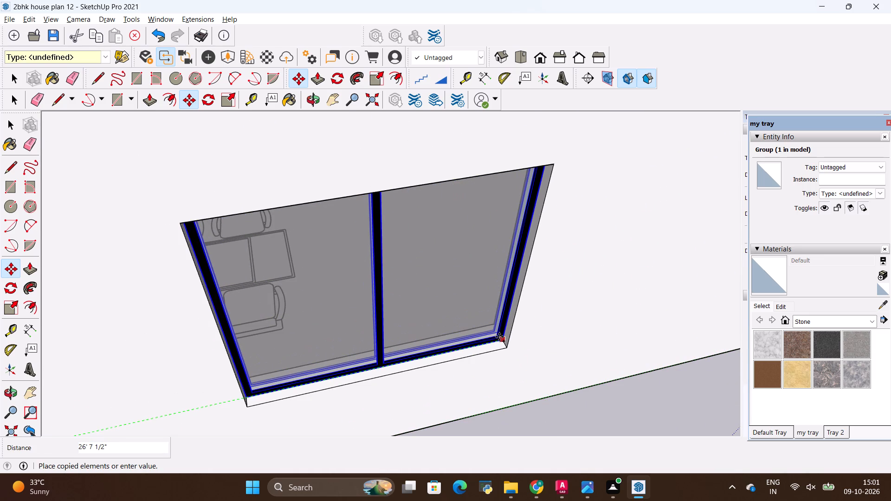
{"action": "left_click", "coordinate": [501, 336]}
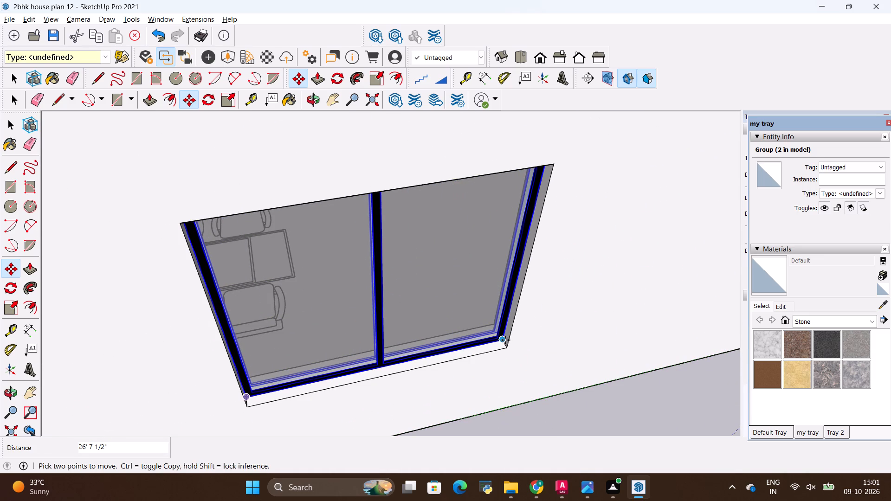
Copy the dining area window about 39' 9 3/8" into the bottom corner of the opposite wall's opening beside the curved sofa.
{"action": "left_click", "coordinate": [505, 340], "text": "ctrl"}
{"action": "scroll", "coordinate": [442, 368], "scroll_direction": "down", "scroll_amount": 15}
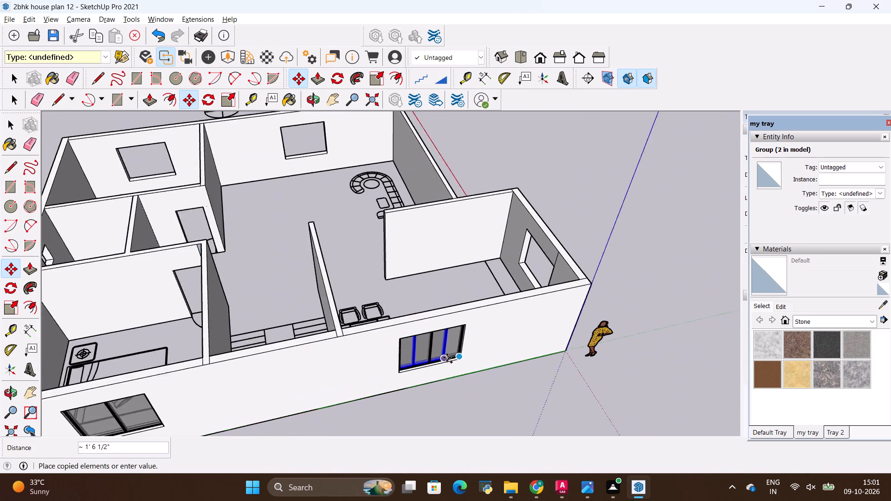
{"action": "scroll", "coordinate": [447, 358], "scroll_direction": "down", "scroll_amount": 9}
{"action": "scroll", "coordinate": [403, 225], "scroll_direction": "up", "scroll_amount": 14}
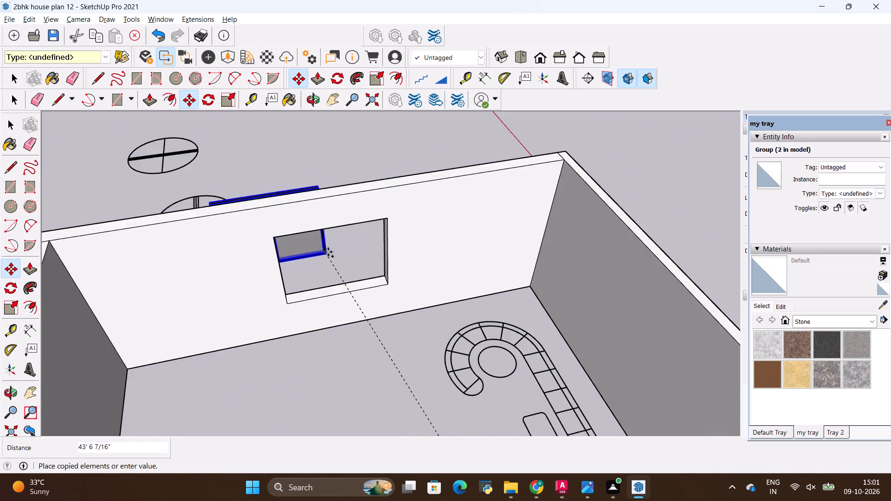
{"action": "scroll", "coordinate": [328, 252], "scroll_direction": "up", "scroll_amount": 14}
{"action": "left_click", "coordinate": [420, 301]}
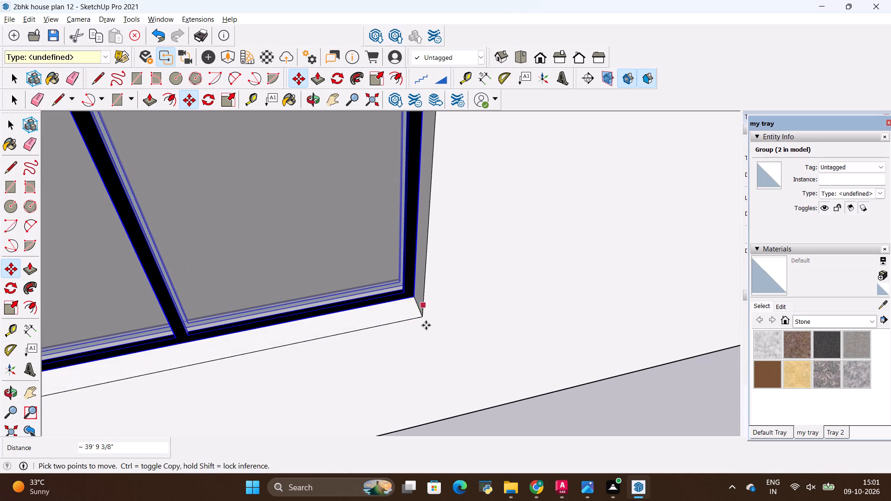
Copy the living room window 21' along the same wall into the adjoining bedroom's opening.
{"action": "left_click", "coordinate": [417, 298], "text": "ctrl"}
{"action": "scroll", "coordinate": [591, 374], "scroll_direction": "down", "scroll_amount": 17}
{"action": "scroll", "coordinate": [619, 350], "scroll_direction": "down", "scroll_amount": 6}
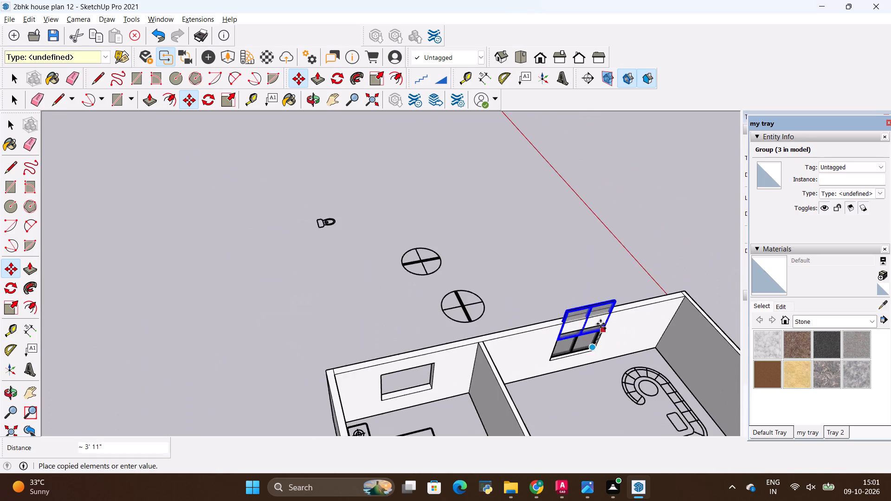
{"action": "scroll", "coordinate": [593, 313], "scroll_direction": "down", "scroll_amount": 6}
{"action": "scroll", "coordinate": [530, 357], "scroll_direction": "up", "scroll_amount": 19}
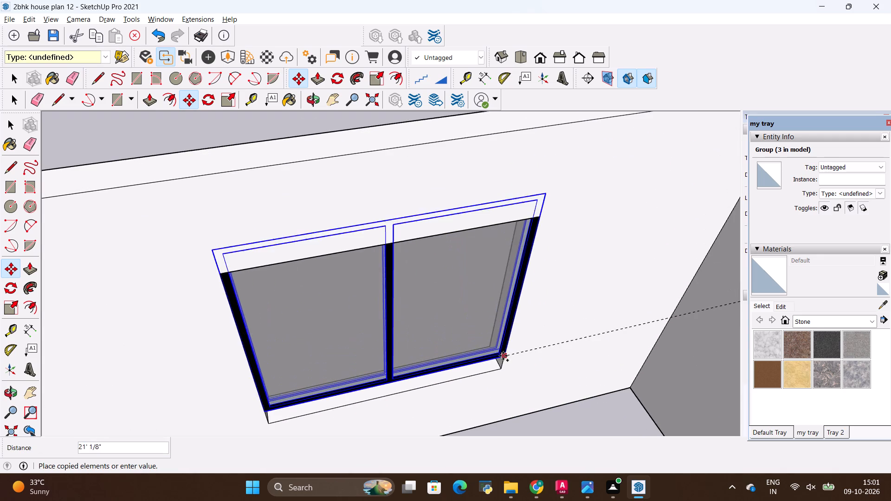
{"action": "left_click", "coordinate": [493, 356]}
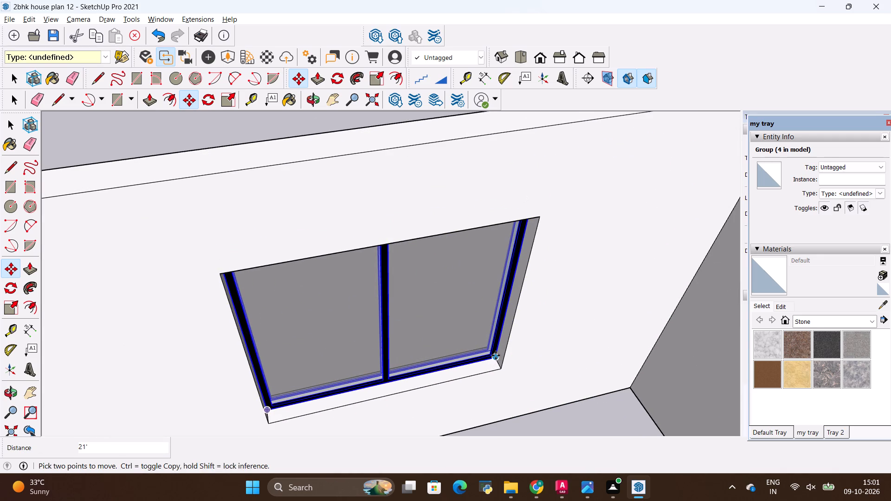
Place another copy of the bedroom window outside the house, in the open area beside the red axis.
{"action": "left_click", "coordinate": [496, 358], "text": "ctrl"}
{"action": "scroll", "coordinate": [326, 321], "scroll_direction": "down", "scroll_amount": 17}
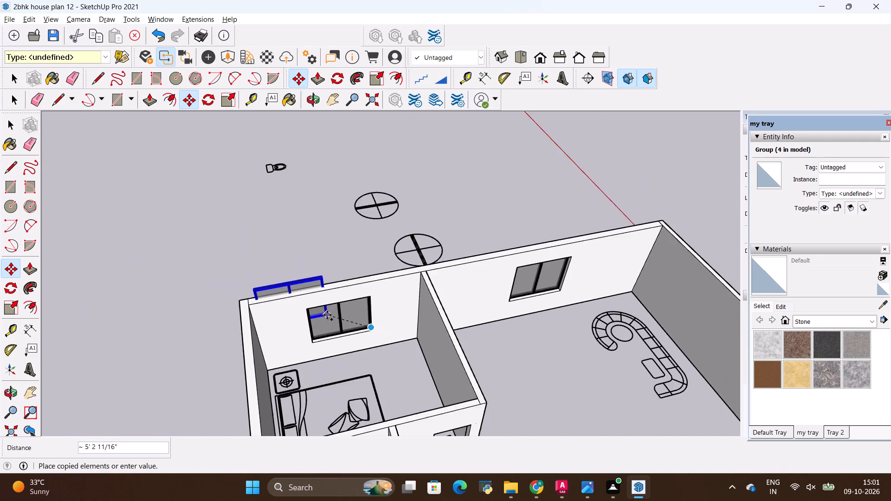
{"action": "scroll", "coordinate": [329, 314], "scroll_direction": "down", "scroll_amount": 16}
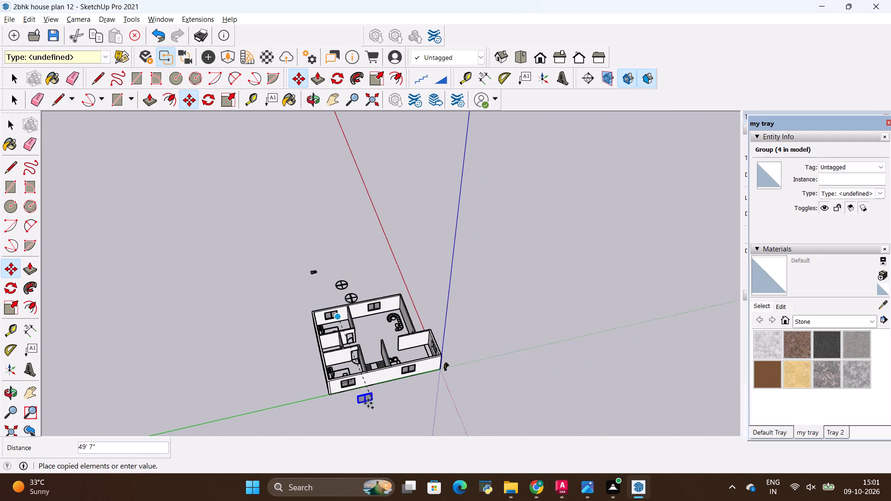
{"action": "middle_click_drag", "start_coordinate": [367, 405], "coordinate": [445, 387]}
{"action": "scroll", "coordinate": [445, 387], "scroll_direction": "up", "scroll_amount": 1}
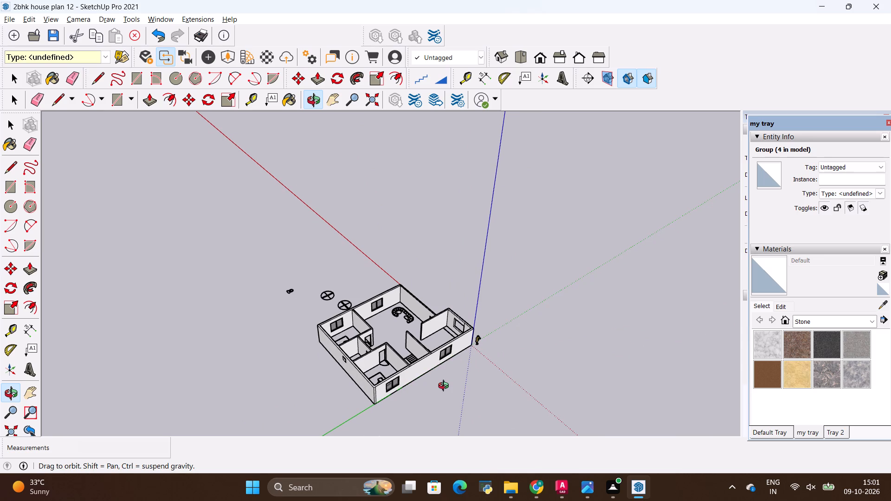
{"action": "middle_click_drag", "start_coordinate": [445, 387], "coordinate": [498, 356]}
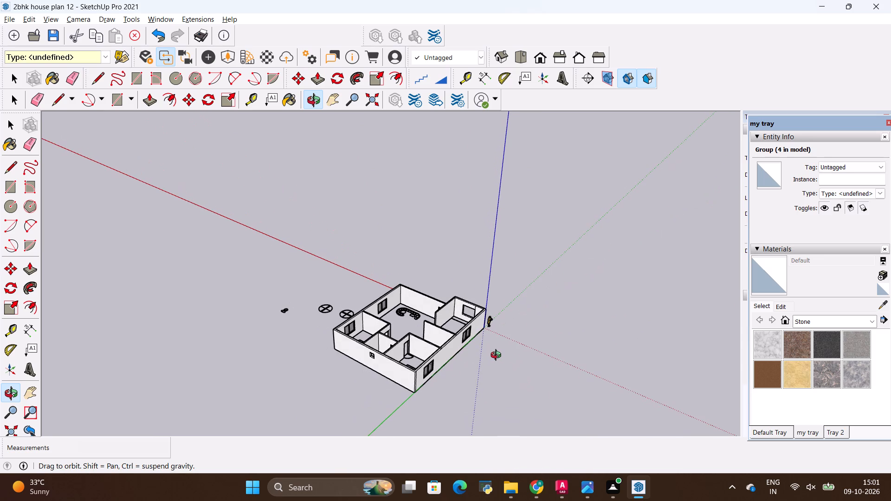
{"action": "middle_click_drag", "start_coordinate": [498, 356], "coordinate": [383, 376]}
{"action": "scroll", "coordinate": [369, 335], "scroll_direction": "up", "scroll_amount": 19}
{"action": "scroll", "coordinate": [317, 330], "scroll_direction": "down", "scroll_amount": 4}
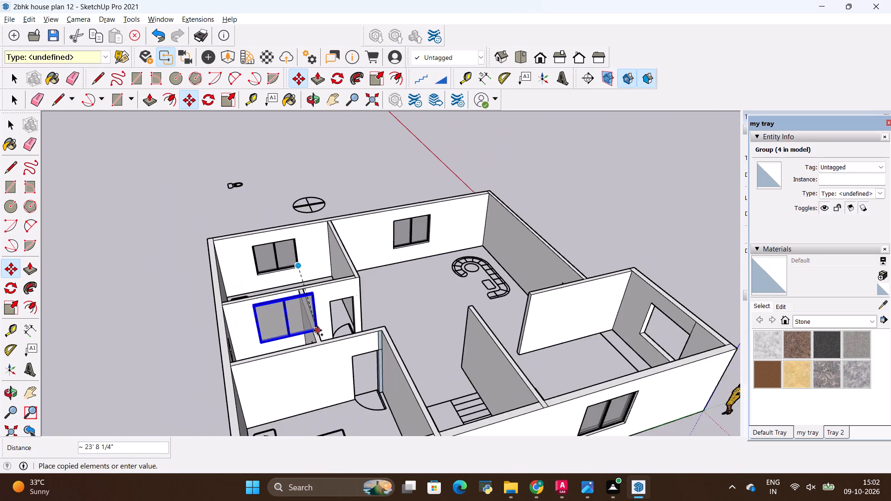
{"action": "scroll", "coordinate": [317, 330], "scroll_direction": "down", "scroll_amount": 13}
{"action": "middle_click_drag", "start_coordinate": [514, 339], "coordinate": [302, 280]}
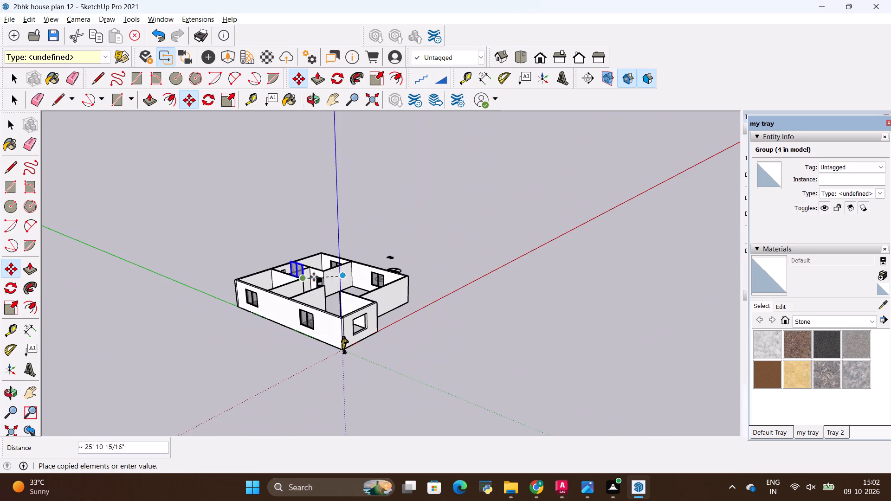
{"action": "left_click", "coordinate": [420, 342]}
{"action": "scroll", "coordinate": [410, 324], "scroll_direction": "up", "scroll_amount": 8}
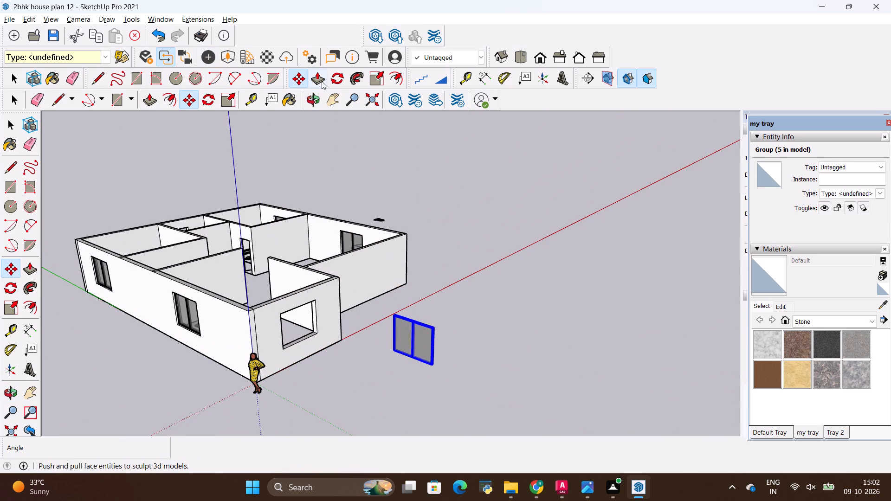
Rotate the loose window copy on the ground plane so it runs parallel to the red axis.
{"action": "left_click", "coordinate": [339, 76]}
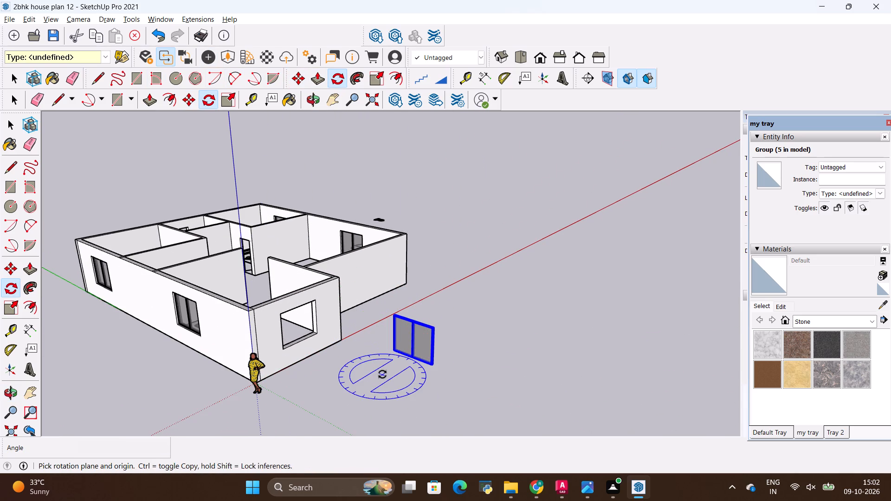
{"action": "left_click", "coordinate": [380, 372]}
{"action": "left_click", "coordinate": [420, 394]}
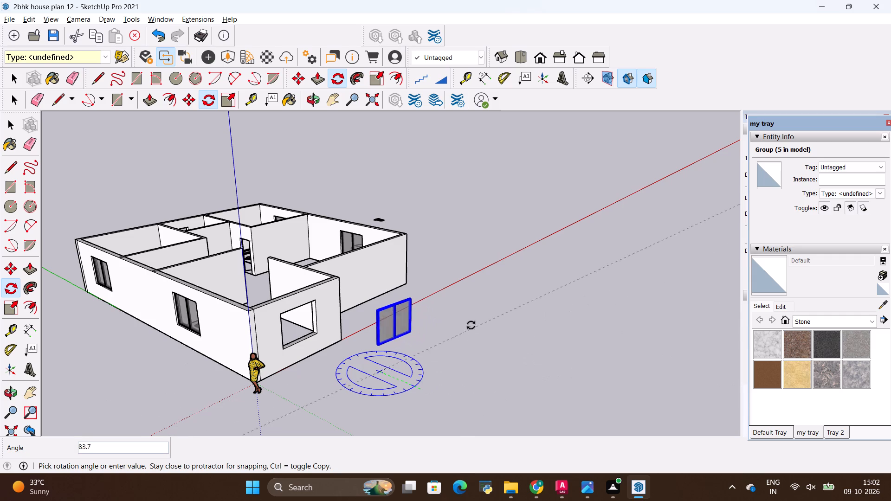
{"action": "left_click", "coordinate": [466, 319]}
Move the rotated window by its bottom corner into the lower corner of the front wall opening along the red axis.
{"action": "key", "text": "space"}
{"action": "left_click", "coordinate": [389, 322]}
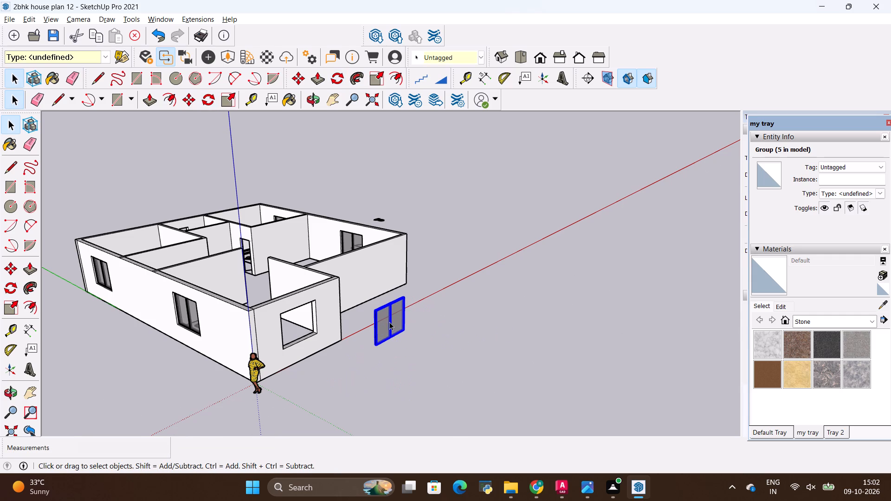
{"action": "key", "text": "m"}
{"action": "scroll", "coordinate": [369, 350], "scroll_direction": "up", "scroll_amount": 8}
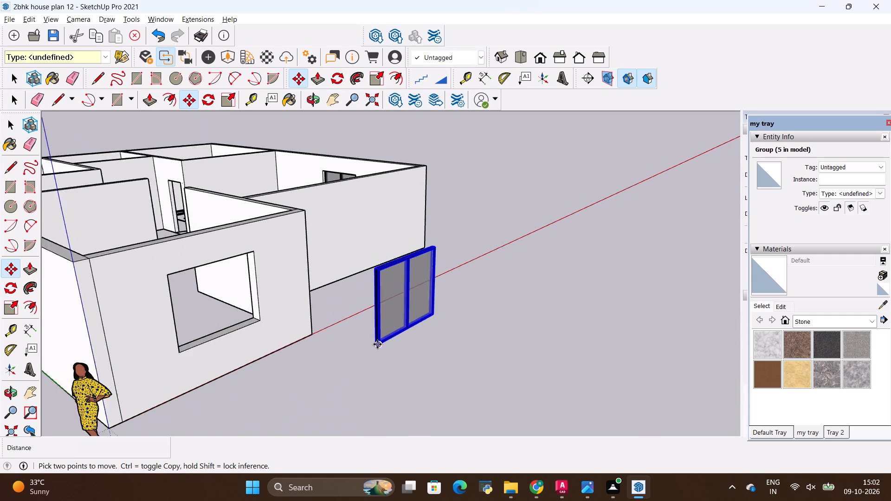
{"action": "scroll", "coordinate": [377, 344], "scroll_direction": "up", "scroll_amount": 4}
{"action": "left_click_drag", "start_coordinate": [380, 350], "coordinate": [377, 360]}
{"action": "scroll", "coordinate": [403, 349], "scroll_direction": "down", "scroll_amount": 9}
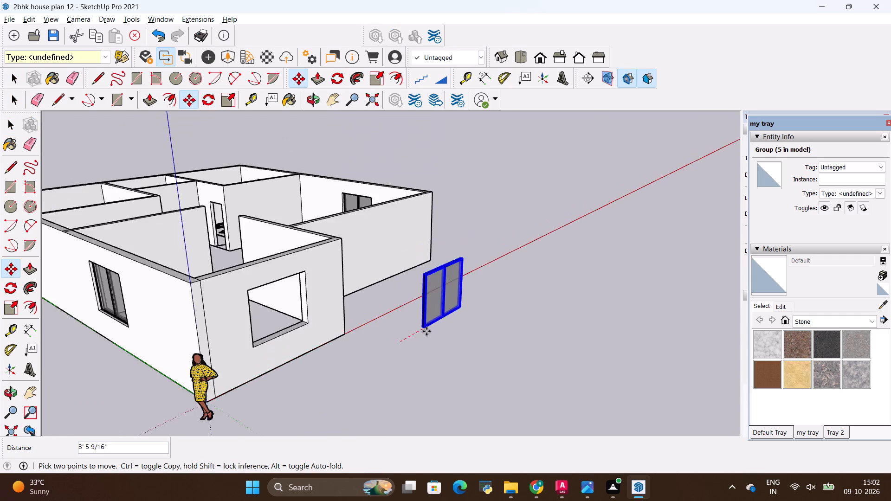
{"action": "scroll", "coordinate": [426, 331], "scroll_direction": "down", "scroll_amount": 8}
{"action": "middle_click_drag", "start_coordinate": [679, 345], "coordinate": [414, 379]}
{"action": "scroll", "coordinate": [190, 268], "scroll_direction": "up", "scroll_amount": 2}
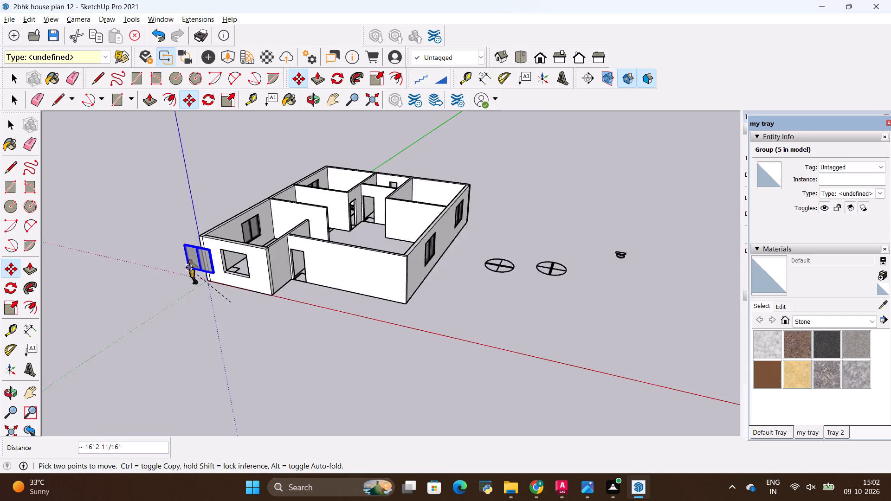
{"action": "scroll", "coordinate": [189, 267], "scroll_direction": "up", "scroll_amount": 19}
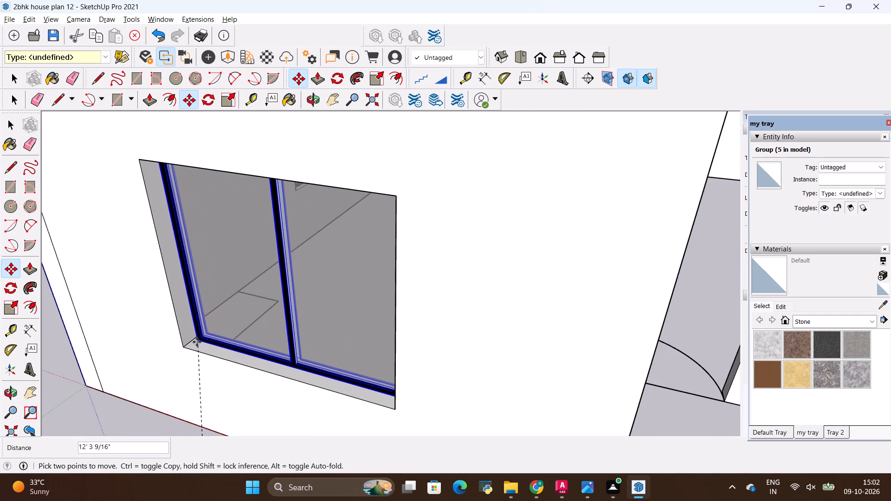
{"action": "left_click", "coordinate": [189, 339]}
{"action": "scroll", "coordinate": [283, 337], "scroll_direction": "down", "scroll_amount": 13}
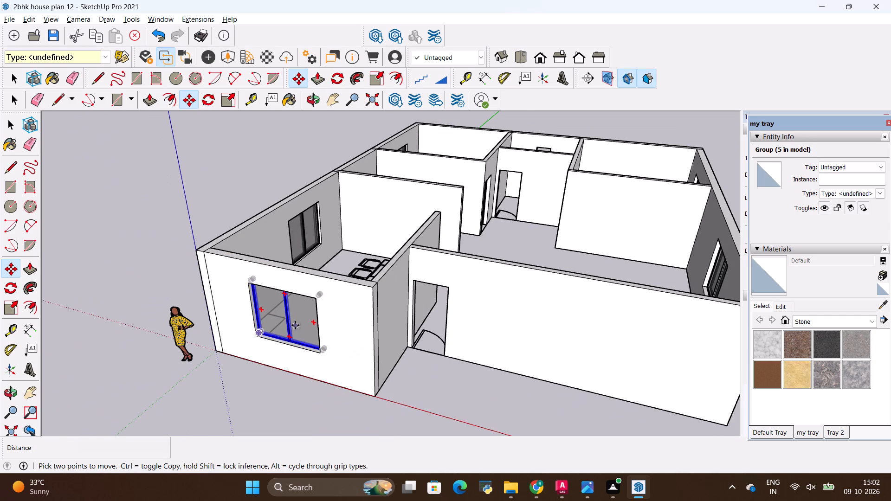
{"action": "key", "text": "space"}
{"action": "left_click", "coordinate": [246, 395]}
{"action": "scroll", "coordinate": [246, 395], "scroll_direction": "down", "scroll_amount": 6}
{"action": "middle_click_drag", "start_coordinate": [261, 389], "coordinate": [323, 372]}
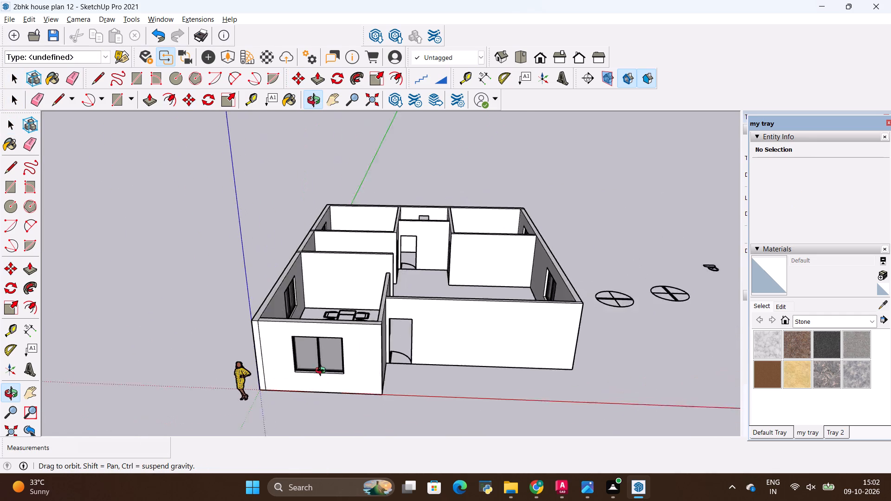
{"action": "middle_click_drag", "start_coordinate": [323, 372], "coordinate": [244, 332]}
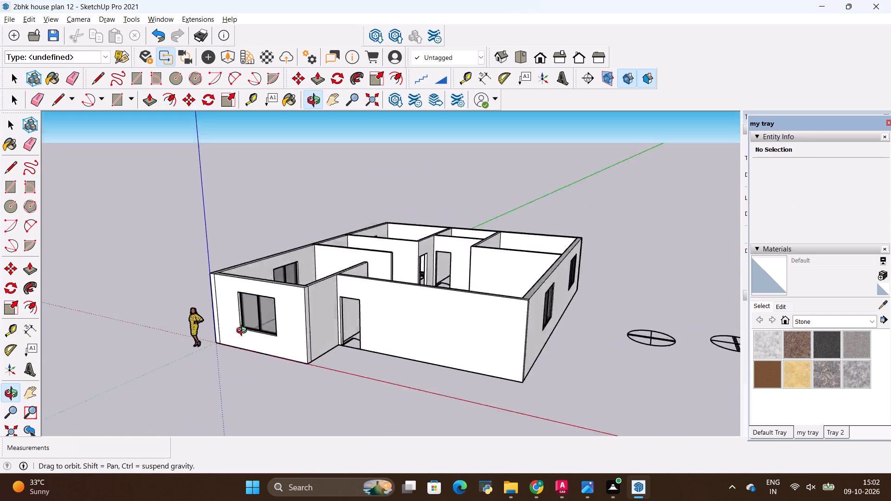
Import the main+door model from the ALL 3D WAREHOUSE ITEMS folder and place it on open ground outside the house.
{"action": "middle_click_drag", "start_coordinate": [244, 332], "coordinate": [181, 399]}
{"action": "middle_click_drag", "start_coordinate": [181, 399], "coordinate": [298, 403]}
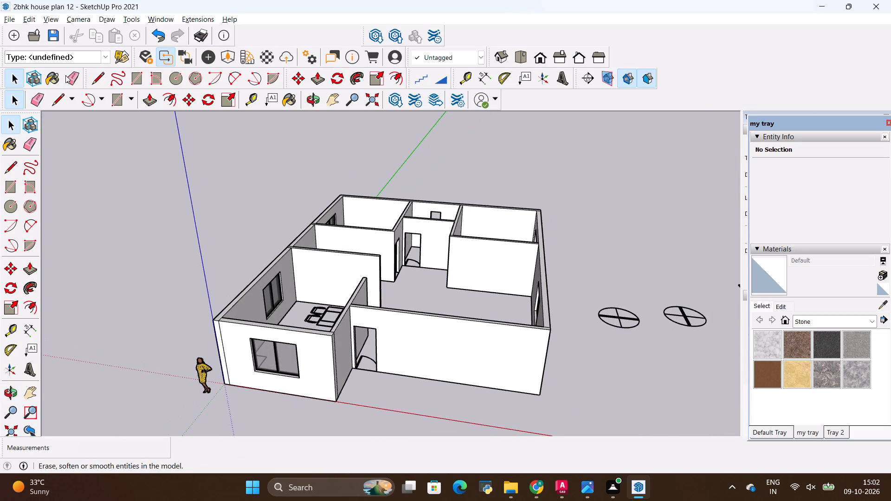
{"action": "left_click", "coordinate": [6, 17]}
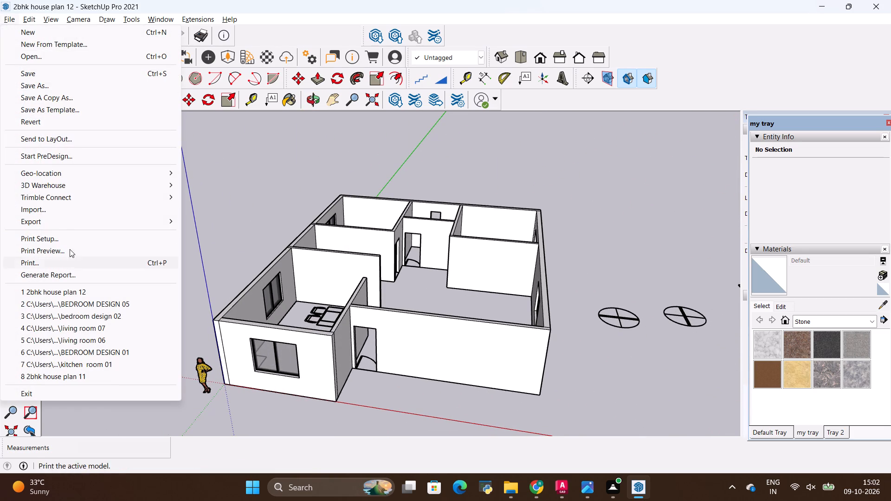
{"action": "left_click", "coordinate": [59, 207]}
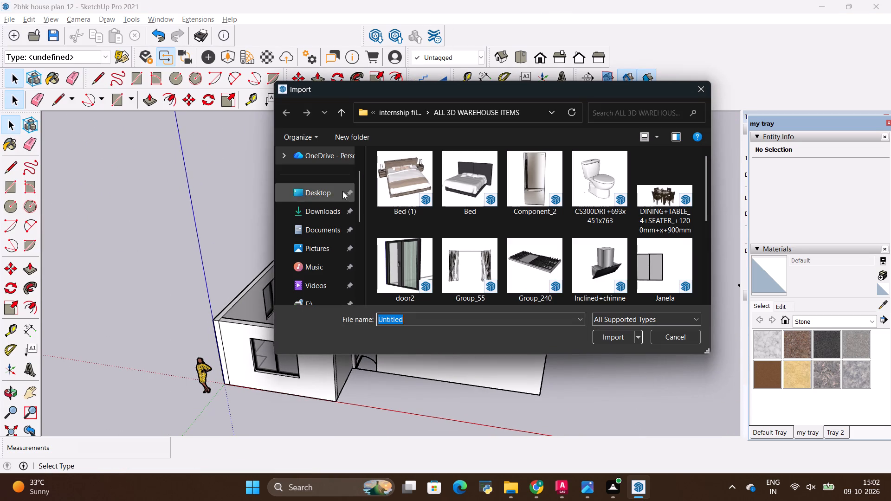
{"action": "scroll", "coordinate": [524, 228], "scroll_direction": "down", "scroll_amount": 3}
{"action": "scroll", "coordinate": [505, 227], "scroll_direction": "up", "scroll_amount": 1}
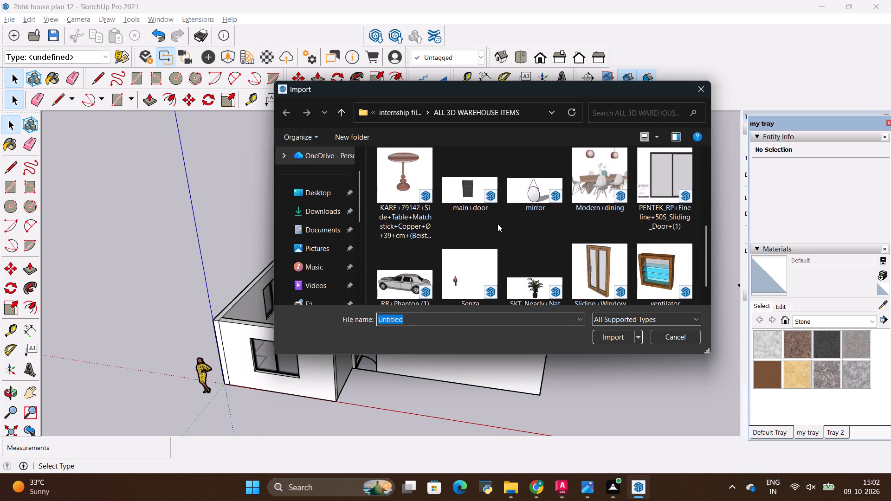
{"action": "left_click", "coordinate": [465, 190]}
{"action": "left_click", "coordinate": [590, 338]}
{"action": "left_click", "coordinate": [593, 338]}
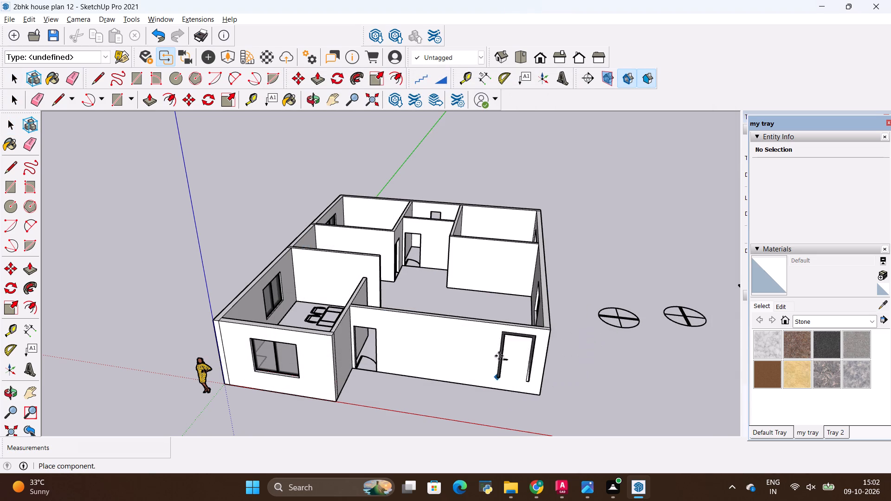
{"action": "scroll", "coordinate": [483, 332], "scroll_direction": "down", "scroll_amount": 4}
{"action": "left_click", "coordinate": [547, 368]}
Scale the imported door's thickness along the green axis to about 0.36.
{"action": "scroll", "coordinate": [551, 350], "scroll_direction": "up", "scroll_amount": 12}
{"action": "key", "text": "s"}
{"action": "scroll", "coordinate": [600, 367], "scroll_direction": "up", "scroll_amount": 3}
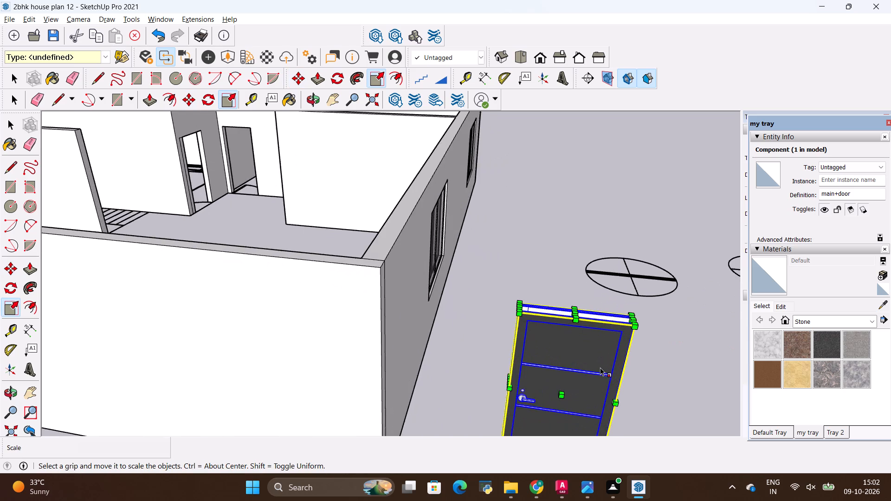
{"action": "scroll", "coordinate": [600, 367], "scroll_direction": "up", "scroll_amount": 3}
{"action": "scroll", "coordinate": [580, 328], "scroll_direction": "down", "scroll_amount": 6}
{"action": "middle_click_drag", "start_coordinate": [618, 368], "coordinate": [438, 327]}
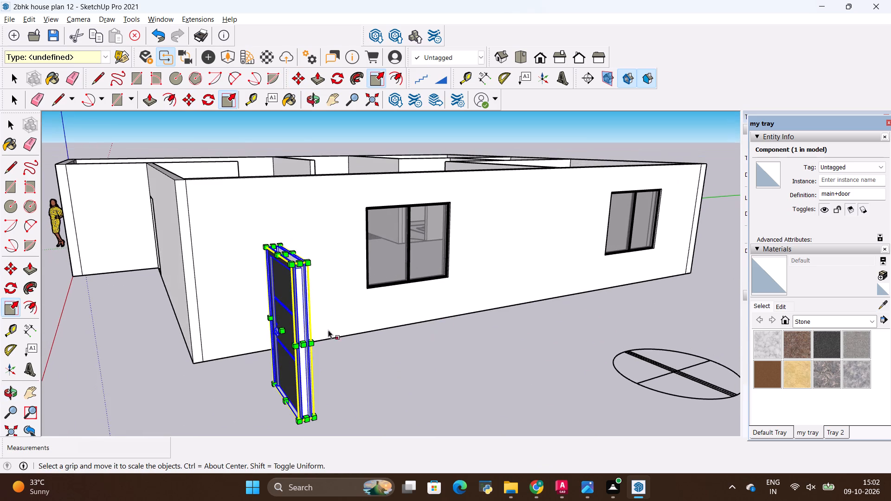
{"action": "scroll", "coordinate": [282, 327], "scroll_direction": "up", "scroll_amount": 3}
{"action": "left_click", "coordinate": [280, 334]}
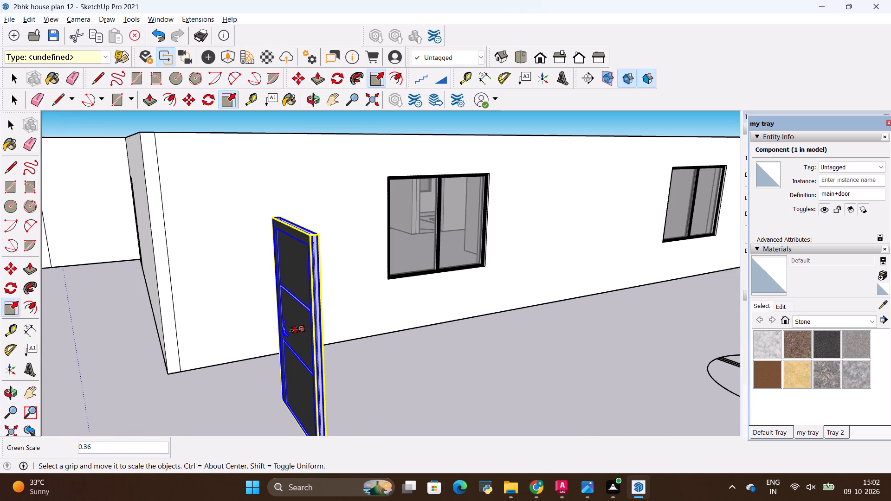
{"action": "left_click", "coordinate": [295, 329]}
Scale the door's width and height from its top corner to about 0.50 and 0.73 on the red and blue axes.
{"action": "scroll", "coordinate": [239, 301], "scroll_direction": "down", "scroll_amount": 5}
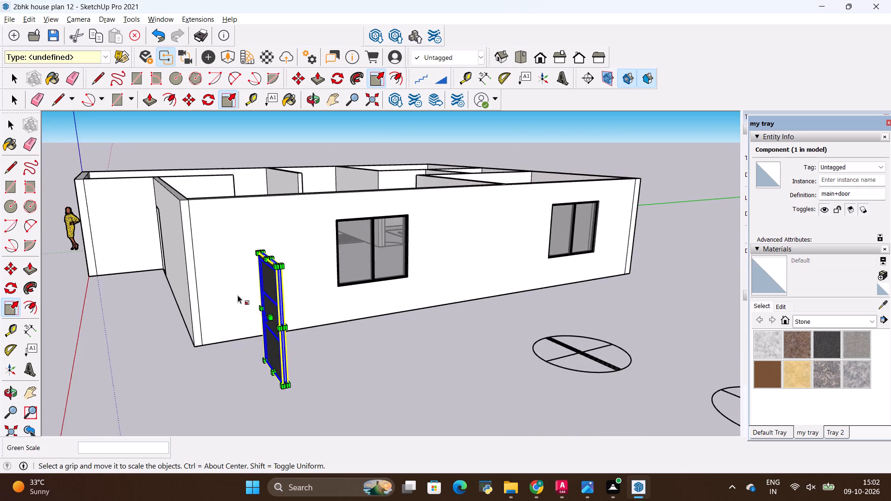
{"action": "scroll", "coordinate": [237, 295], "scroll_direction": "up", "scroll_amount": 1}
{"action": "middle_click_drag", "start_coordinate": [239, 298], "coordinate": [518, 329]}
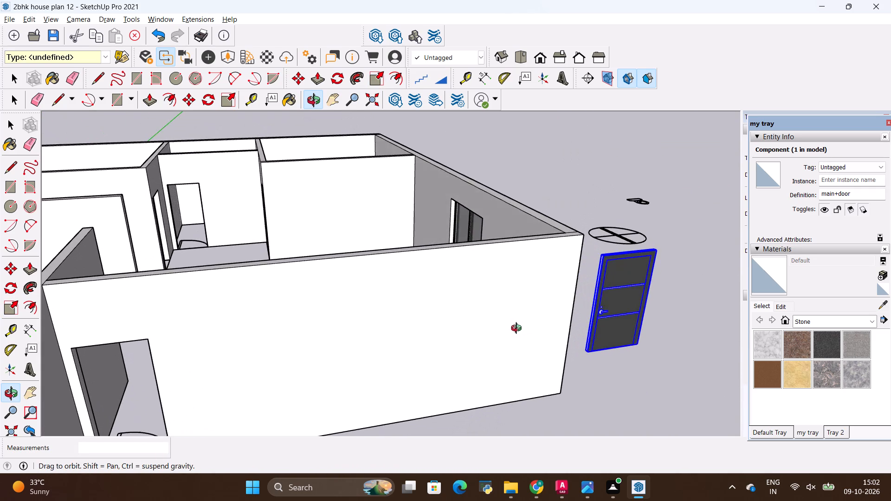
{"action": "middle_click_drag", "start_coordinate": [518, 329], "coordinate": [445, 368]}
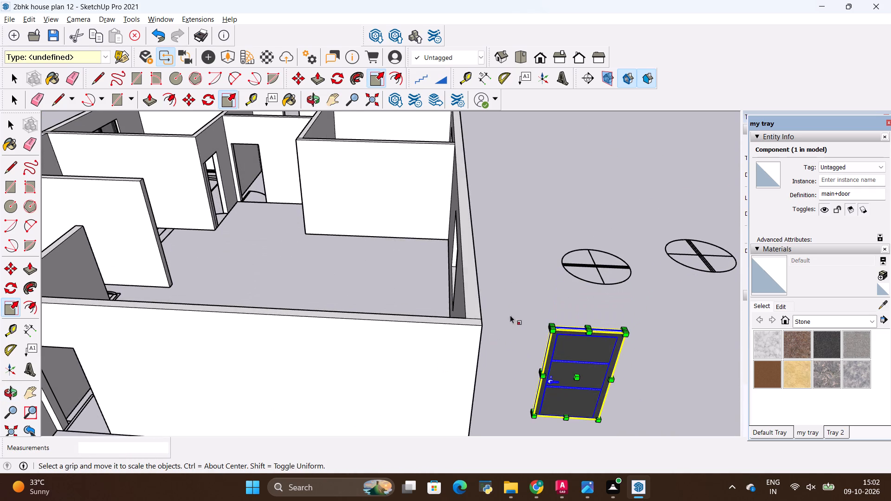
{"action": "scroll", "coordinate": [512, 314], "scroll_direction": "up", "scroll_amount": 3}
{"action": "scroll", "coordinate": [580, 320], "scroll_direction": "up", "scroll_amount": 7}
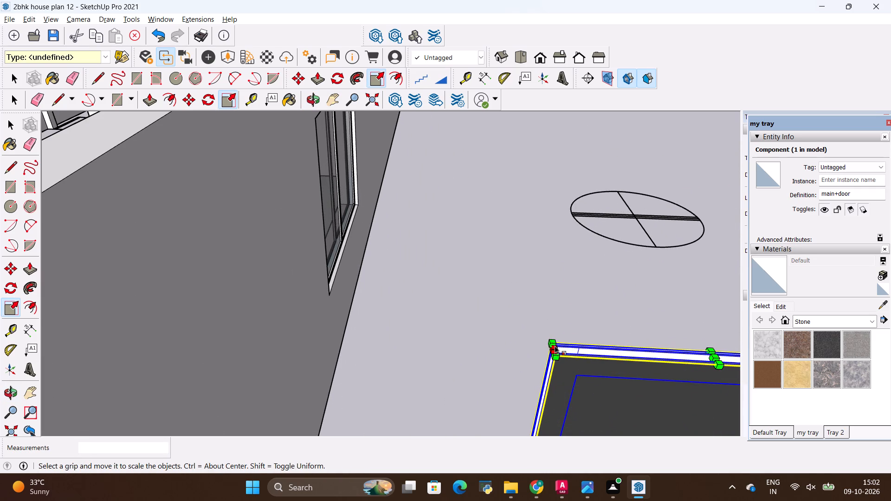
{"action": "left_click", "coordinate": [555, 346]}
{"action": "scroll", "coordinate": [478, 312], "scroll_direction": "down", "scroll_amount": 11}
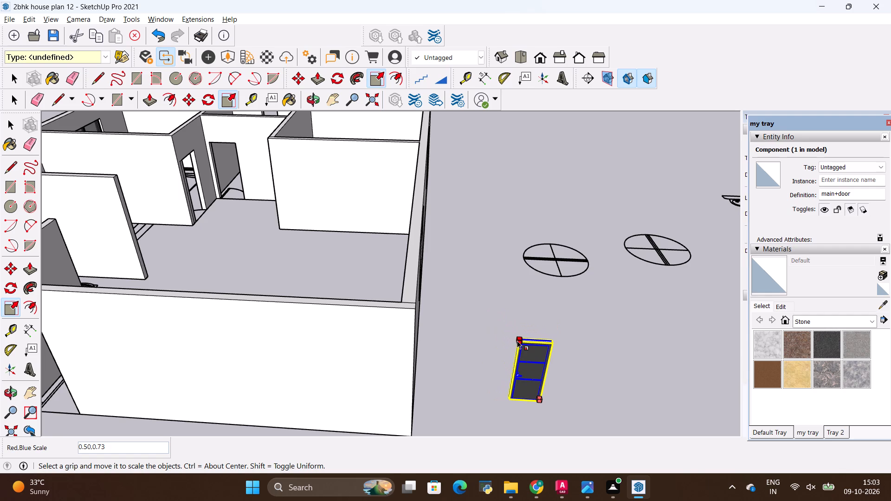
{"action": "left_click", "coordinate": [517, 341]}
Move the door by its bottom corner into the lower corner of the main entrance opening in the front wall.
{"action": "key", "text": "m"}
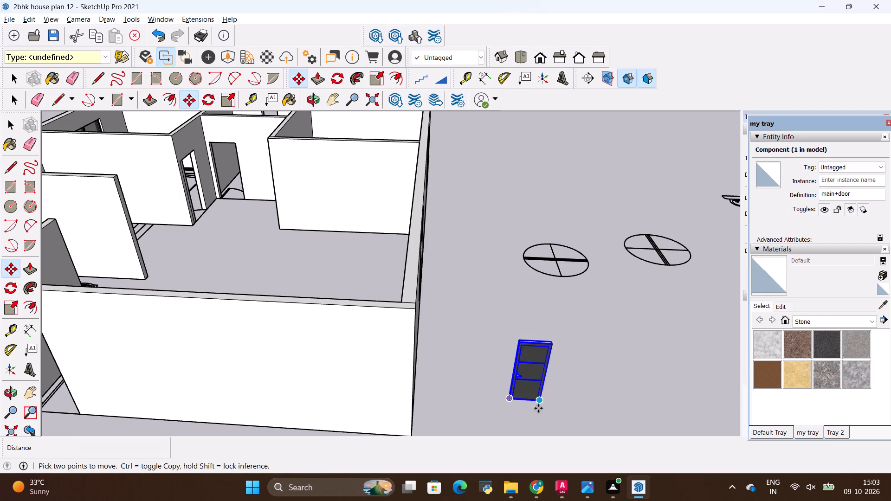
{"action": "left_click_drag", "start_coordinate": [538, 405], "coordinate": [529, 410]}
{"action": "scroll", "coordinate": [542, 361], "scroll_direction": "down", "scroll_amount": 13}
{"action": "scroll", "coordinate": [394, 392], "scroll_direction": "up", "scroll_amount": 11}
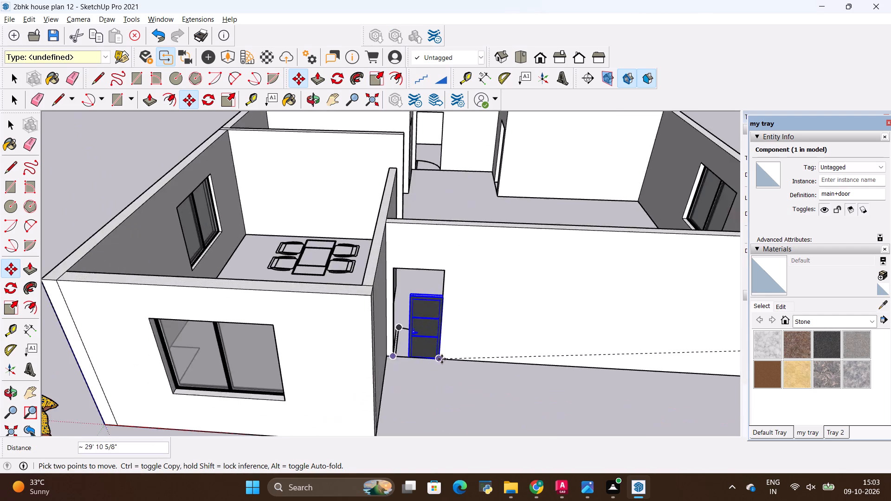
{"action": "scroll", "coordinate": [442, 359], "scroll_direction": "up", "scroll_amount": 18}
{"action": "scroll", "coordinate": [456, 379], "scroll_direction": "up", "scroll_amount": 5}
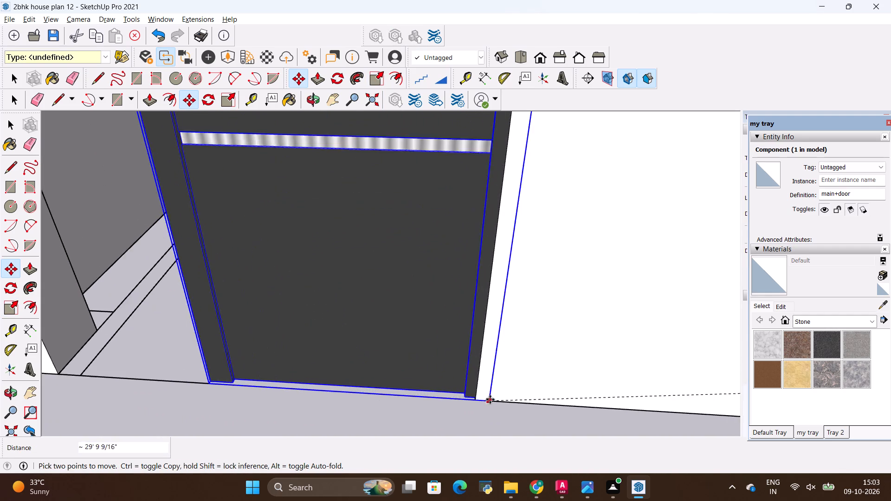
{"action": "scroll", "coordinate": [490, 399], "scroll_direction": "up", "scroll_amount": 5}
{"action": "middle_click_drag", "start_coordinate": [471, 397], "coordinate": [510, 413]}
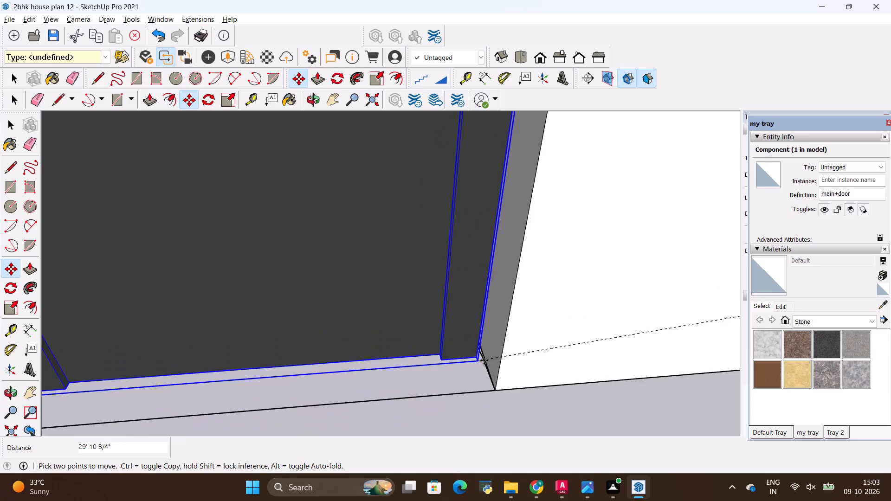
{"action": "left_click", "coordinate": [487, 361]}
Scale the door from its top corner to about 1.60 by 1.38 in red and blue to fill the entrance opening.
{"action": "scroll", "coordinate": [510, 398], "scroll_direction": "down", "scroll_amount": 7}
{"action": "scroll", "coordinate": [520, 379], "scroll_direction": "down", "scroll_amount": 14}
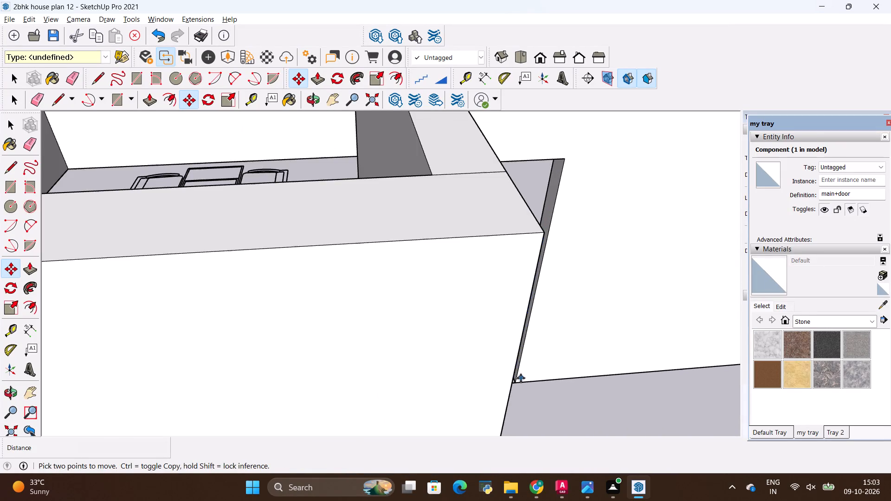
{"action": "middle_click_drag", "start_coordinate": [522, 359], "coordinate": [481, 360]}
{"action": "scroll", "coordinate": [440, 266], "scroll_direction": "up", "scroll_amount": 9}
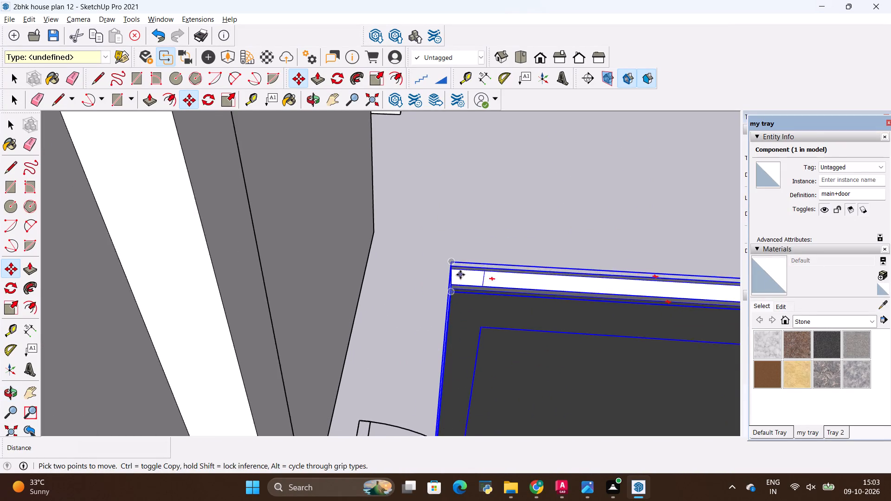
{"action": "scroll", "coordinate": [460, 275], "scroll_direction": "up", "scroll_amount": 2}
{"action": "key", "text": "s"}
{"action": "left_click", "coordinate": [450, 276]}
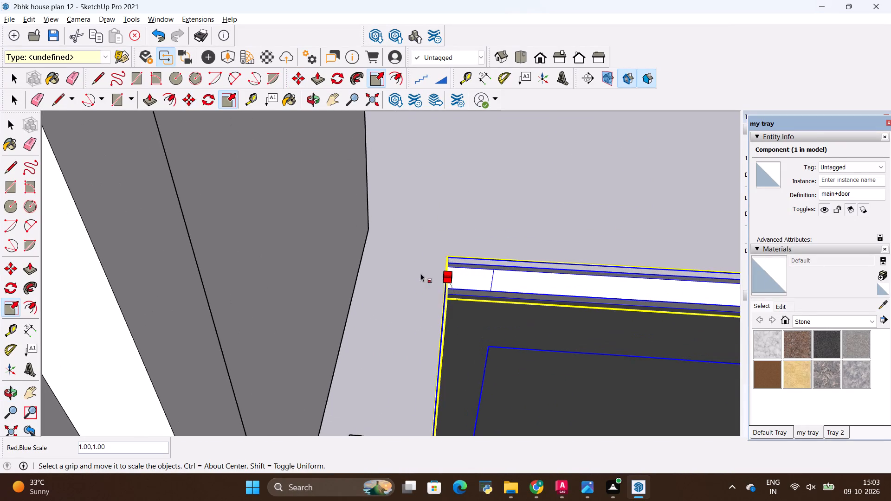
{"action": "scroll", "coordinate": [357, 264], "scroll_direction": "down", "scroll_amount": 18}
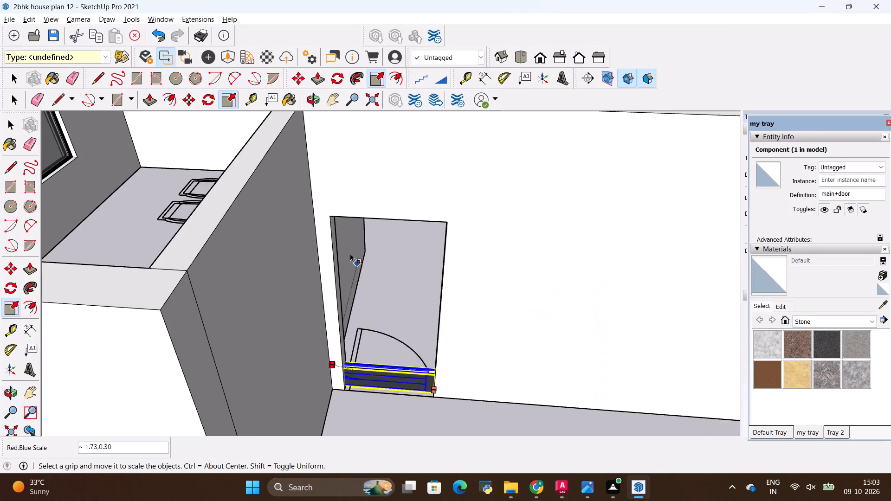
{"action": "left_click", "coordinate": [327, 212]}
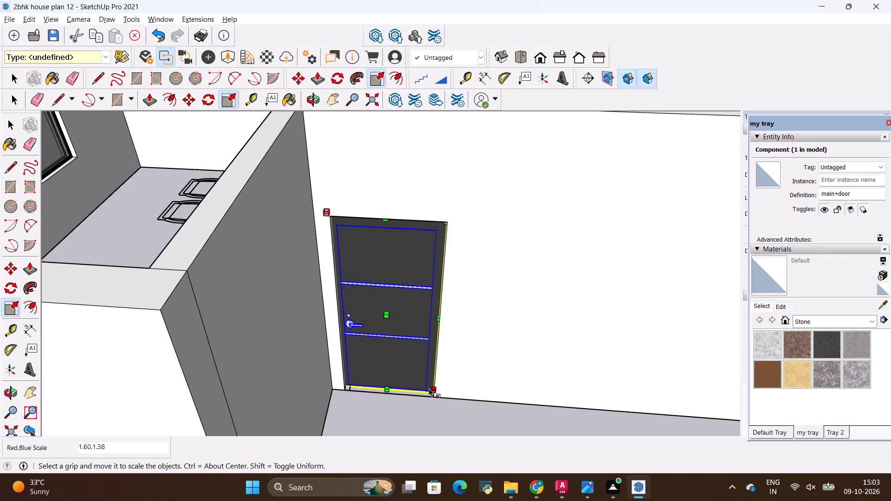
Copy the entrance door 33' along the green axis into the door opening of the small room between the bedrooms.
{"action": "key", "text": "m"}
{"action": "left_click", "coordinate": [433, 395]}
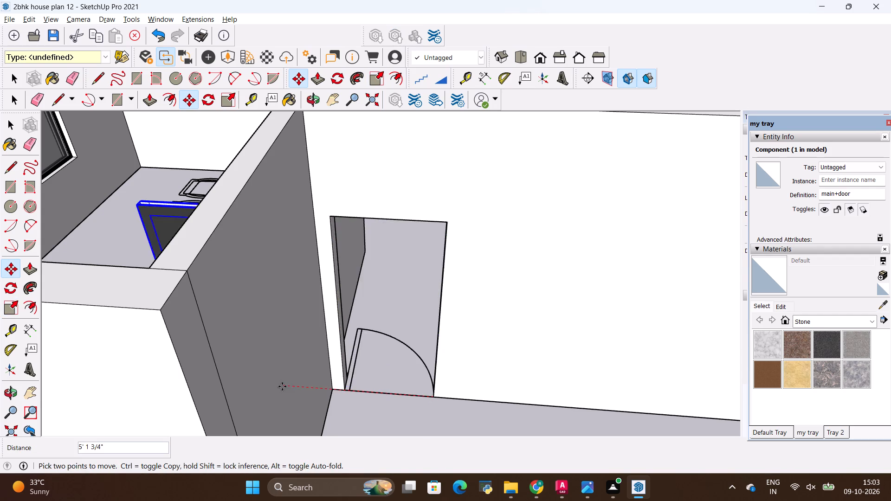
{"action": "scroll", "coordinate": [302, 382], "scroll_direction": "down", "scroll_amount": 6}
{"action": "scroll", "coordinate": [527, 394], "scroll_direction": "down", "scroll_amount": 5}
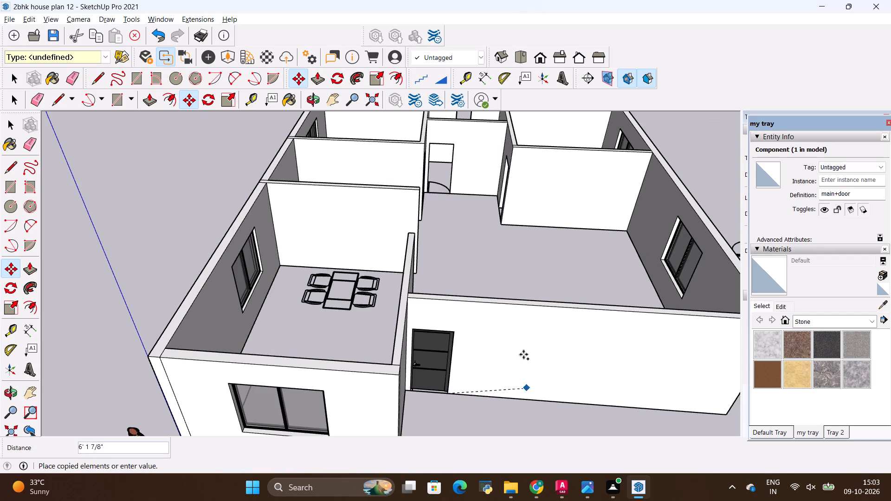
{"action": "scroll", "coordinate": [472, 268], "scroll_direction": "down", "scroll_amount": 6}
{"action": "scroll", "coordinate": [454, 171], "scroll_direction": "up", "scroll_amount": 16}
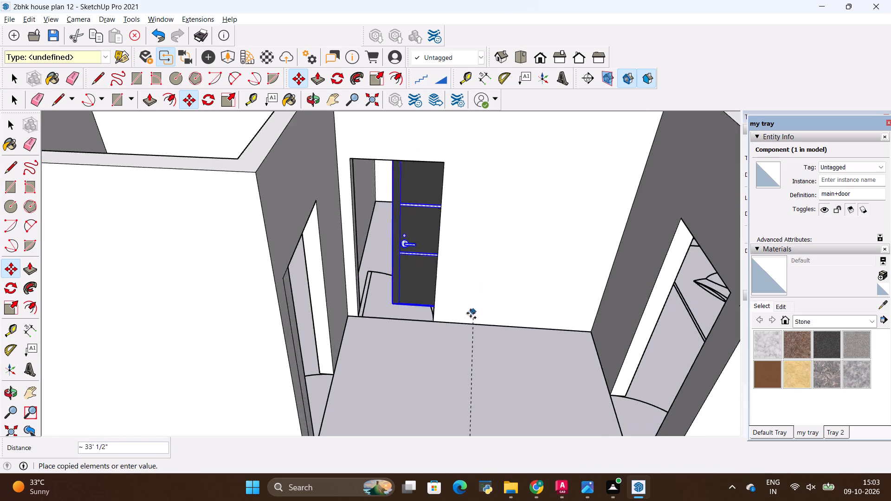
{"action": "scroll", "coordinate": [471, 313], "scroll_direction": "up", "scroll_amount": 4}
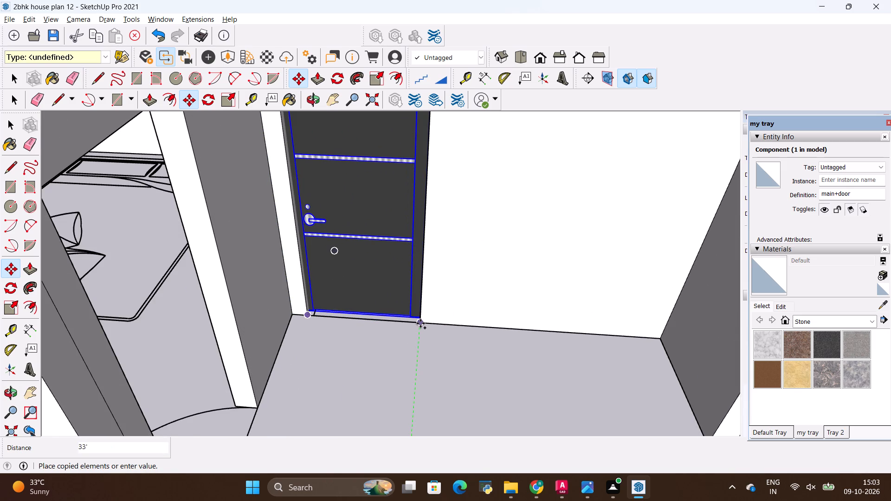
{"action": "left_click", "coordinate": [420, 323]}
Place another copy of the small room's door on the open ground outside the house, beyond the bedroom's outer wall.
{"action": "left_click", "coordinate": [425, 325], "text": "ctrl"}
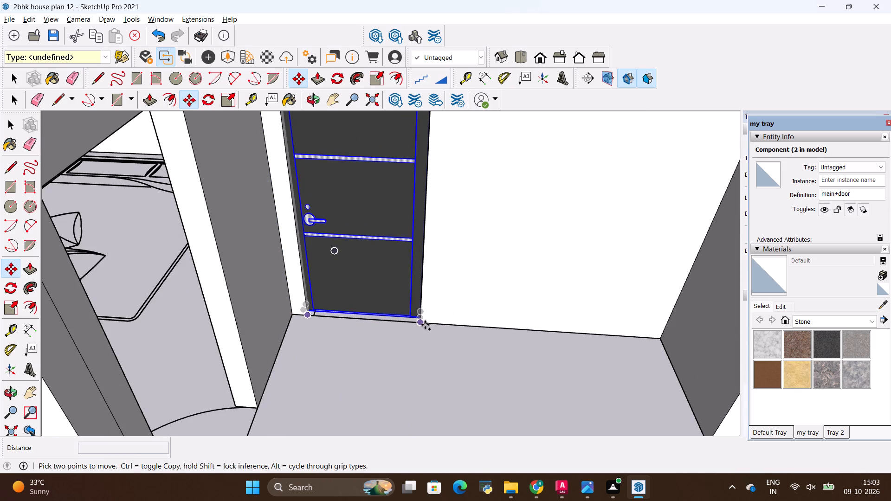
{"action": "scroll", "coordinate": [349, 379], "scroll_direction": "down", "scroll_amount": 18}
{"action": "scroll", "coordinate": [349, 373], "scroll_direction": "up", "scroll_amount": 1}
{"action": "scroll", "coordinate": [349, 373], "scroll_direction": "down", "scroll_amount": 8}
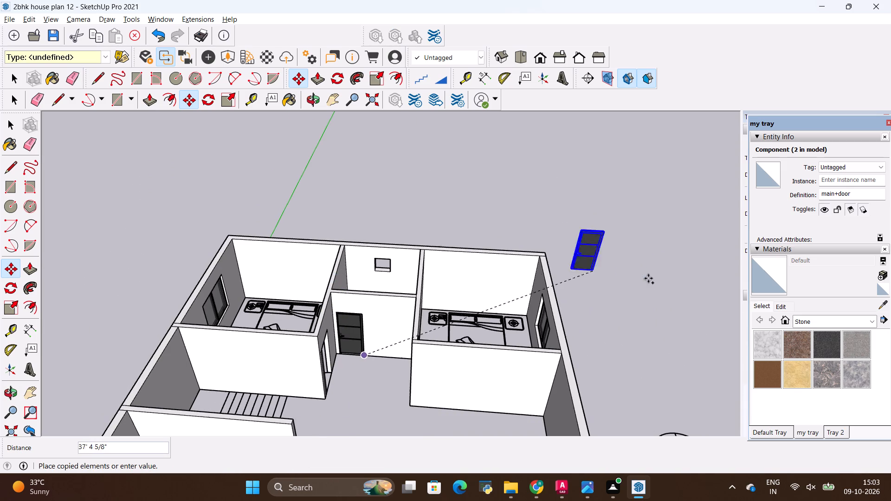
{"action": "left_click", "coordinate": [636, 304]}
Rotate the loose door copy on the ground plane so it runs parallel to the green axis.
{"action": "scroll", "coordinate": [487, 345], "scroll_direction": "down", "scroll_amount": 6}
{"action": "middle_click_drag", "start_coordinate": [548, 349], "coordinate": [531, 333]}
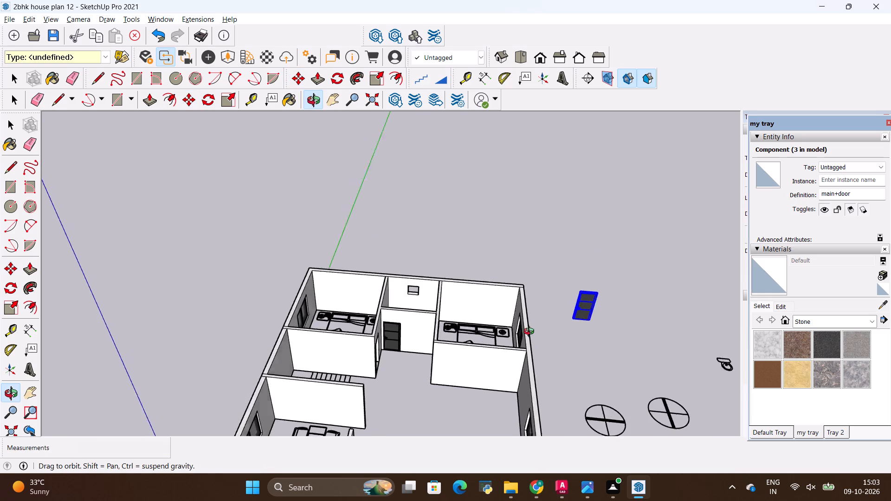
{"action": "middle_click_drag", "start_coordinate": [531, 333], "coordinate": [521, 322]}
{"action": "scroll", "coordinate": [521, 322], "scroll_direction": "down", "scroll_amount": 1}
{"action": "left_click", "coordinate": [335, 76]}
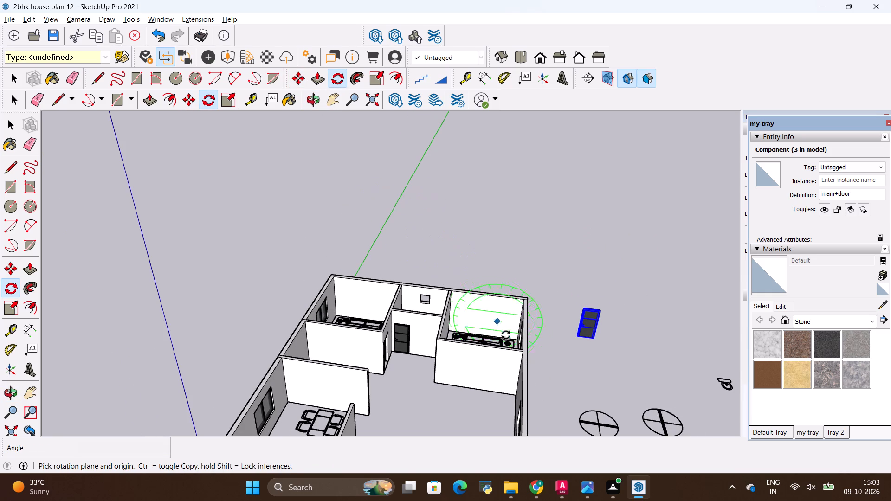
{"action": "left_click", "coordinate": [561, 347]}
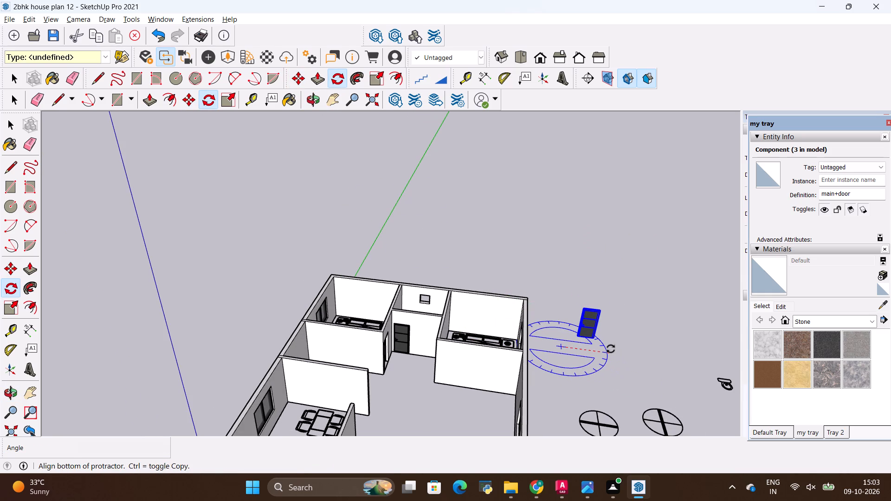
{"action": "left_click", "coordinate": [611, 351]}
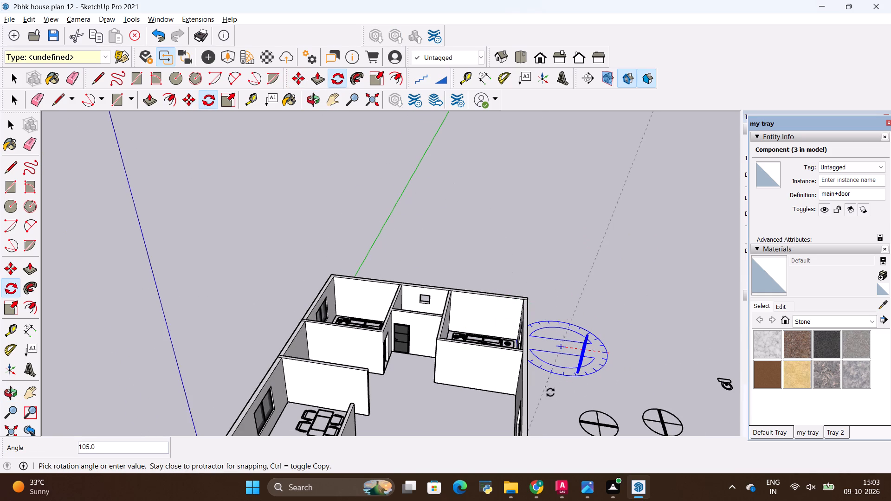
{"action": "left_click", "coordinate": [568, 403]}
{"action": "key", "text": "space"}
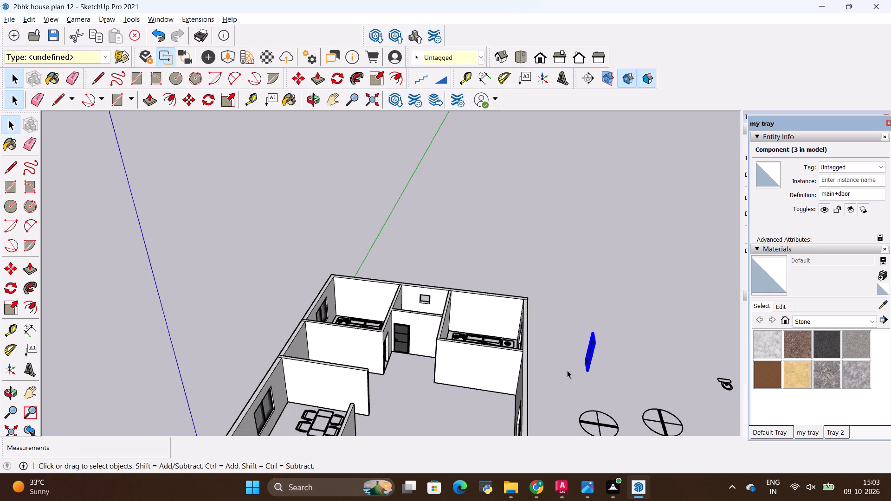
Move the loose door copy from outside the house about 38' 2" into the door opening of the bedroom beside the stairs.
{"action": "left_click", "coordinate": [567, 370]}
{"action": "scroll", "coordinate": [587, 358], "scroll_direction": "up", "scroll_amount": 8}
{"action": "left_click", "coordinate": [588, 358]}
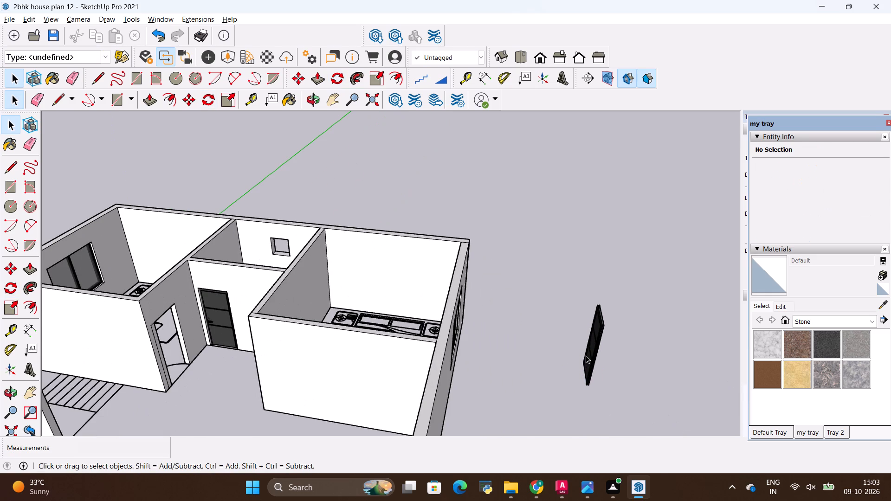
{"action": "left_click", "coordinate": [586, 355]}
{"action": "scroll", "coordinate": [565, 355], "scroll_direction": "down", "scroll_amount": 12}
{"action": "middle_click_drag", "start_coordinate": [602, 371], "coordinate": [441, 336]}
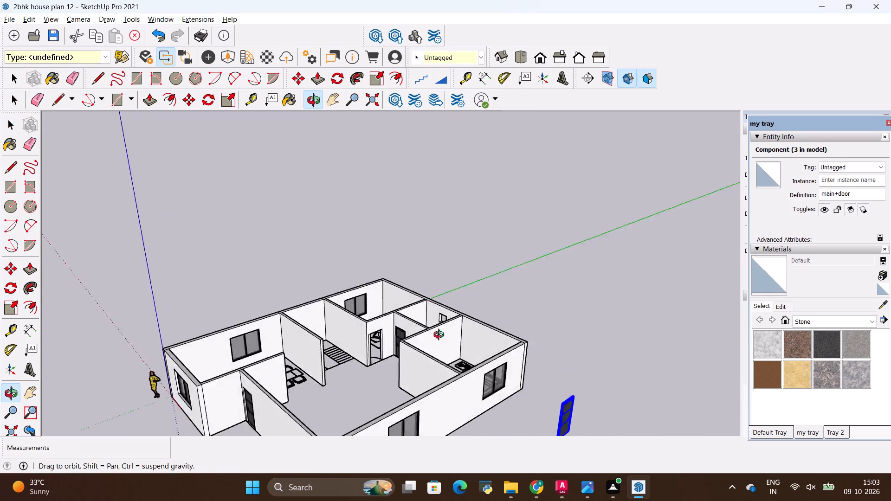
{"action": "middle_click_drag", "start_coordinate": [441, 336], "coordinate": [436, 293]}
{"action": "scroll", "coordinate": [435, 297], "scroll_direction": "down", "scroll_amount": 5}
{"action": "scroll", "coordinate": [505, 357], "scroll_direction": "up", "scroll_amount": 8}
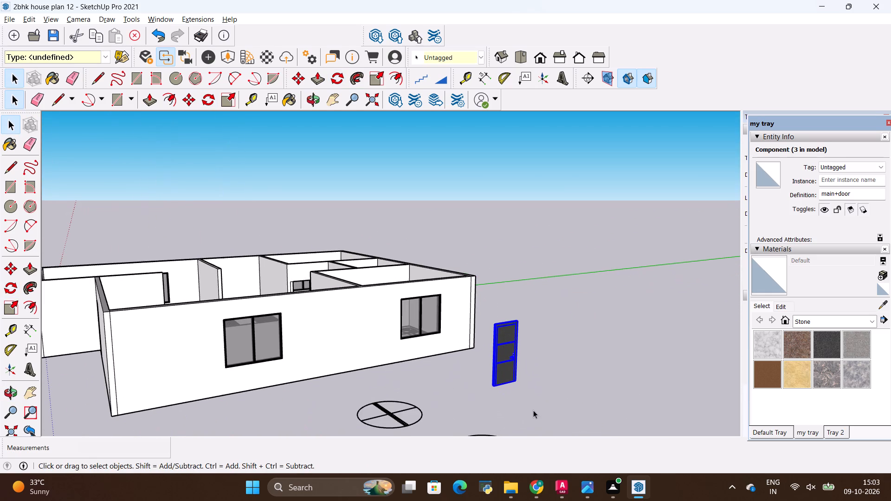
{"action": "scroll", "coordinate": [525, 394], "scroll_direction": "up", "scroll_amount": 4}
{"action": "key", "text": "m"}
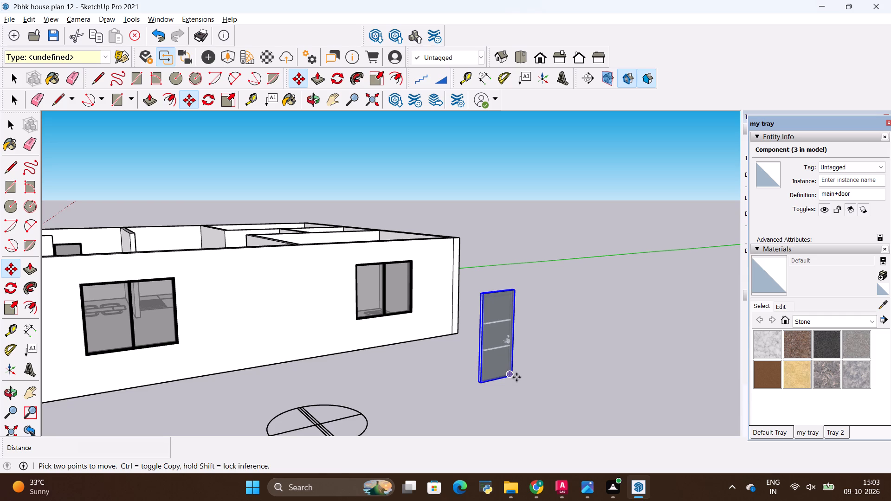
{"action": "left_click", "coordinate": [517, 377]}
{"action": "scroll", "coordinate": [426, 362], "scroll_direction": "down", "scroll_amount": 12}
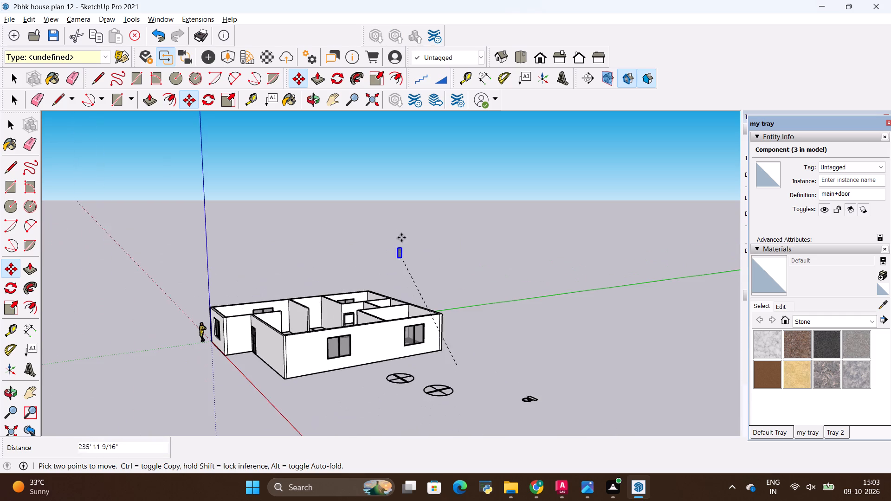
{"action": "scroll", "coordinate": [381, 223], "scroll_direction": "up", "scroll_amount": 4}
{"action": "scroll", "coordinate": [428, 285], "scroll_direction": "up", "scroll_amount": 1}
{"action": "middle_click_drag", "start_coordinate": [428, 286], "coordinate": [398, 379]}
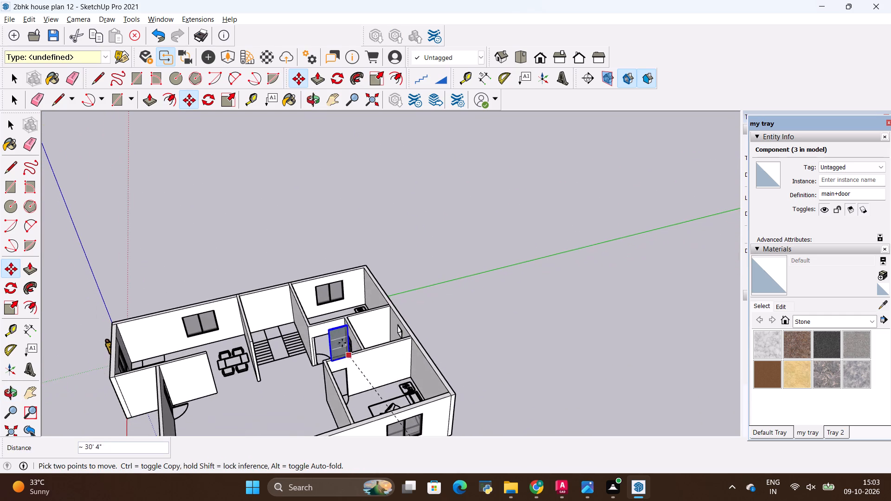
{"action": "scroll", "coordinate": [340, 339], "scroll_direction": "up", "scroll_amount": 8}
{"action": "scroll", "coordinate": [336, 401], "scroll_direction": "up", "scroll_amount": 3}
{"action": "scroll", "coordinate": [337, 347], "scroll_direction": "up", "scroll_amount": 11}
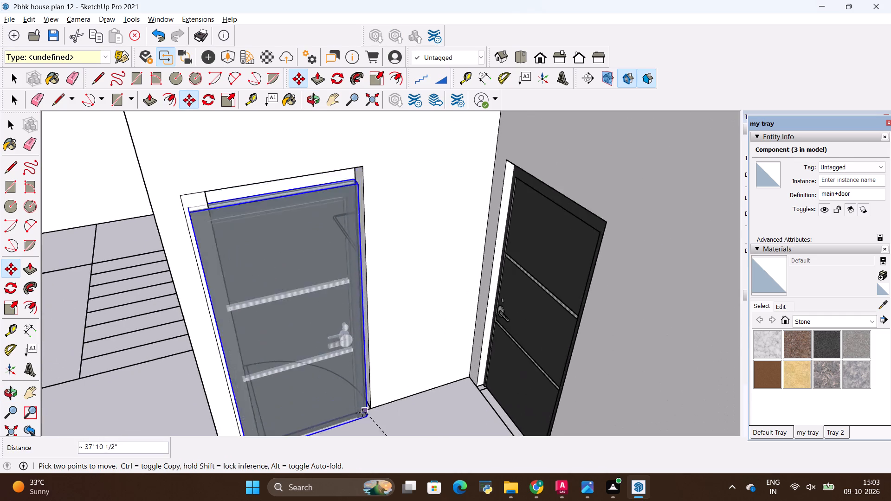
{"action": "scroll", "coordinate": [362, 413], "scroll_direction": "up", "scroll_amount": 7}
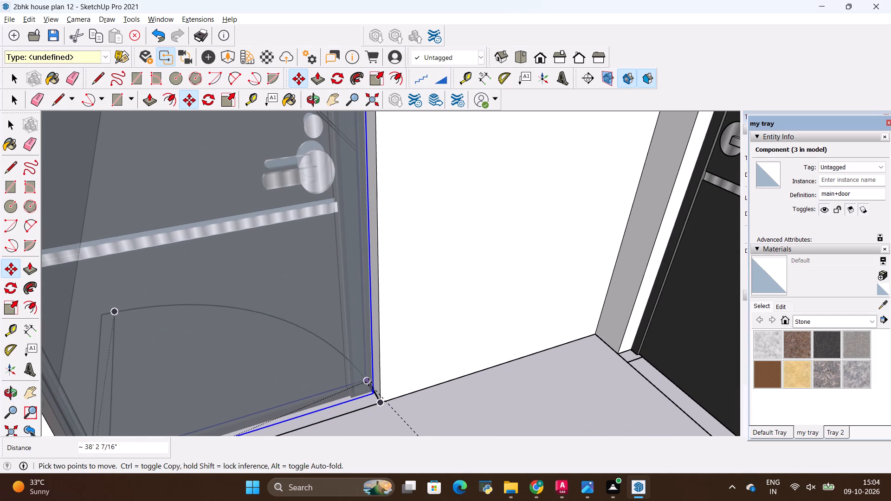
{"action": "left_click", "coordinate": [371, 385]}
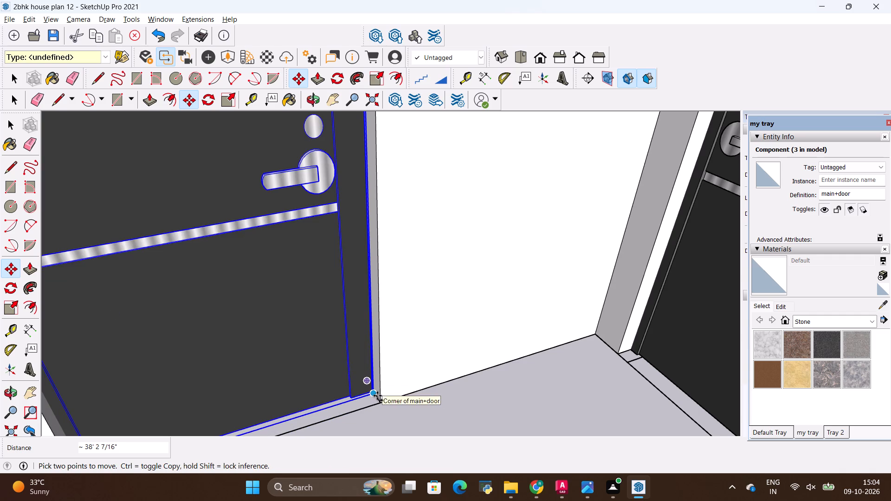
Copy the bedroom door about 9' 11" across the passage into the door opening of the opposite bedroom.
{"action": "left_click", "coordinate": [377, 396]}
{"action": "scroll", "coordinate": [358, 320], "scroll_direction": "down", "scroll_amount": 20}
{"action": "scroll", "coordinate": [358, 320], "scroll_direction": "down", "scroll_amount": 7}
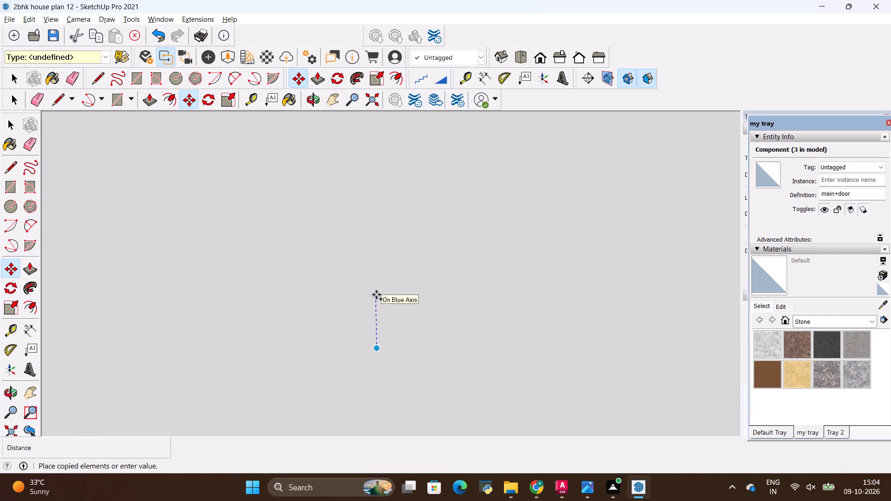
{"action": "scroll", "coordinate": [376, 295], "scroll_direction": "down", "scroll_amount": 20}
{"action": "scroll", "coordinate": [376, 295], "scroll_direction": "down", "scroll_amount": 9}
{"action": "scroll", "coordinate": [376, 295], "scroll_direction": "up", "scroll_amount": 1}
{"action": "scroll", "coordinate": [376, 295], "scroll_direction": "down", "scroll_amount": 9}
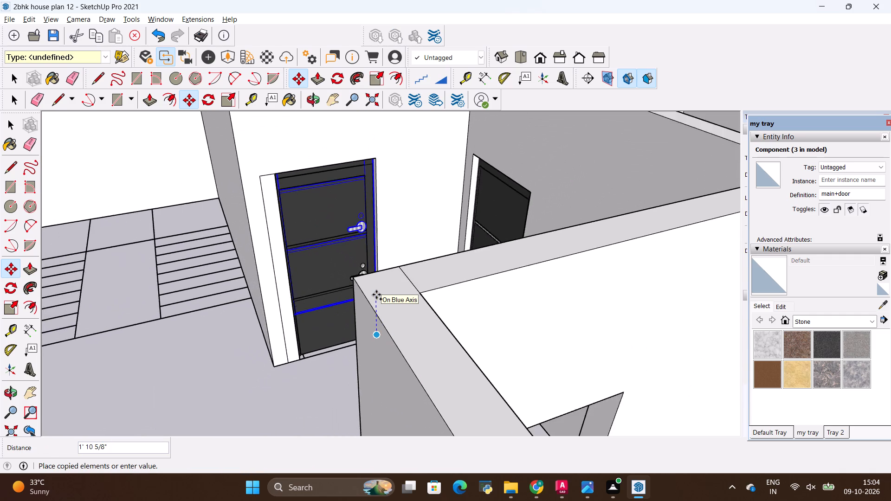
{"action": "scroll", "coordinate": [376, 295], "scroll_direction": "down", "scroll_amount": 14}
{"action": "scroll", "coordinate": [376, 295], "scroll_direction": "down", "scroll_amount": 7}
{"action": "middle_click_drag", "start_coordinate": [492, 392], "coordinate": [483, 394]}
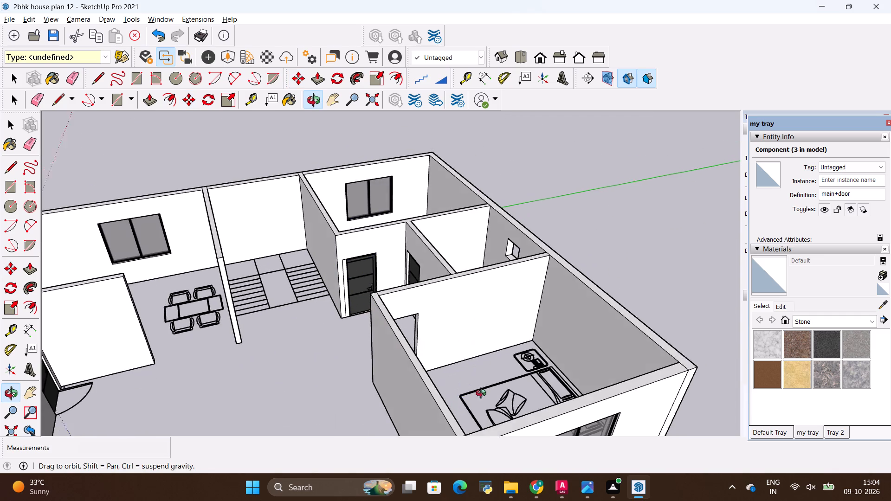
{"action": "middle_click_drag", "start_coordinate": [483, 394], "coordinate": [401, 401]}
{"action": "scroll", "coordinate": [381, 384], "scroll_direction": "up", "scroll_amount": 20}
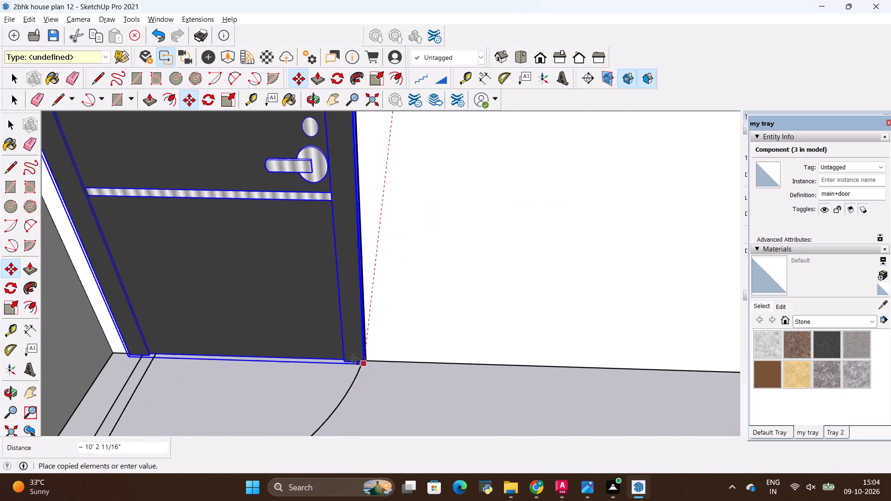
{"action": "scroll", "coordinate": [340, 340], "scroll_direction": "up", "scroll_amount": 3}
{"action": "middle_click_drag", "start_coordinate": [399, 357], "coordinate": [476, 374]}
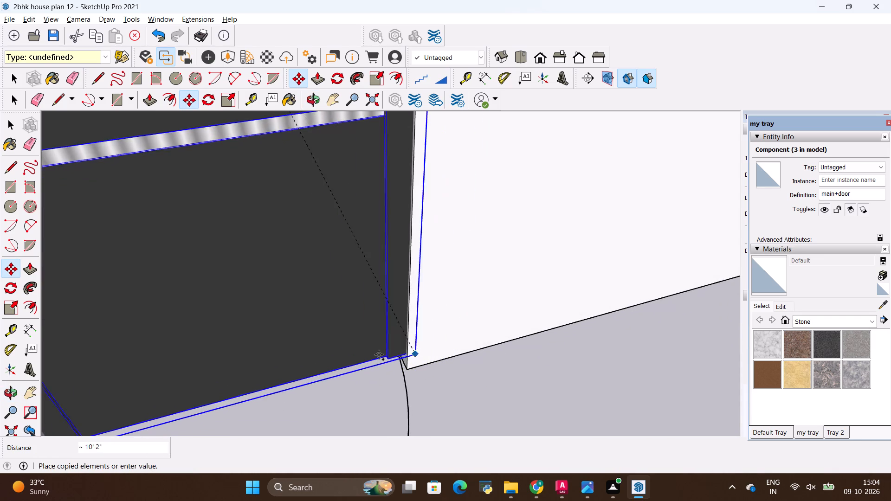
{"action": "left_click", "coordinate": [396, 353]}
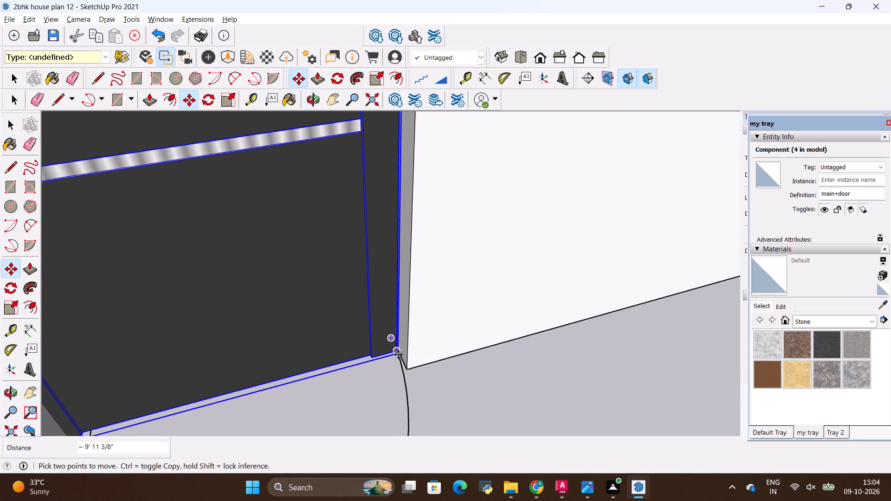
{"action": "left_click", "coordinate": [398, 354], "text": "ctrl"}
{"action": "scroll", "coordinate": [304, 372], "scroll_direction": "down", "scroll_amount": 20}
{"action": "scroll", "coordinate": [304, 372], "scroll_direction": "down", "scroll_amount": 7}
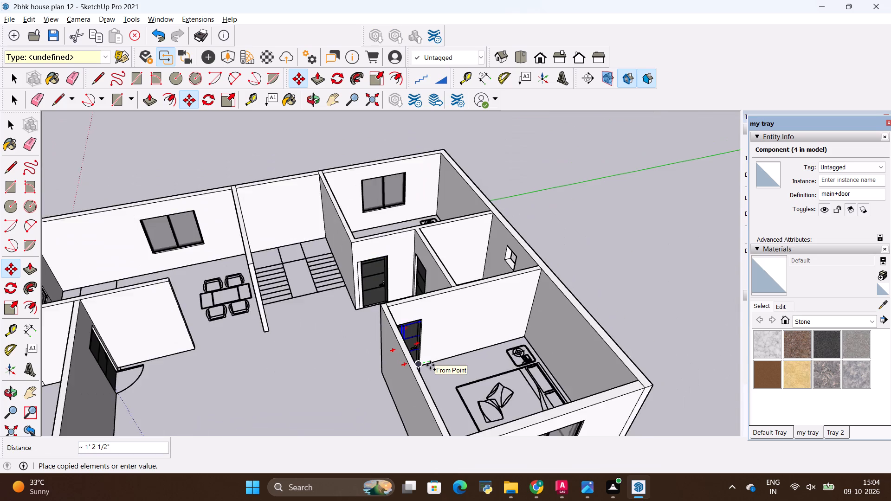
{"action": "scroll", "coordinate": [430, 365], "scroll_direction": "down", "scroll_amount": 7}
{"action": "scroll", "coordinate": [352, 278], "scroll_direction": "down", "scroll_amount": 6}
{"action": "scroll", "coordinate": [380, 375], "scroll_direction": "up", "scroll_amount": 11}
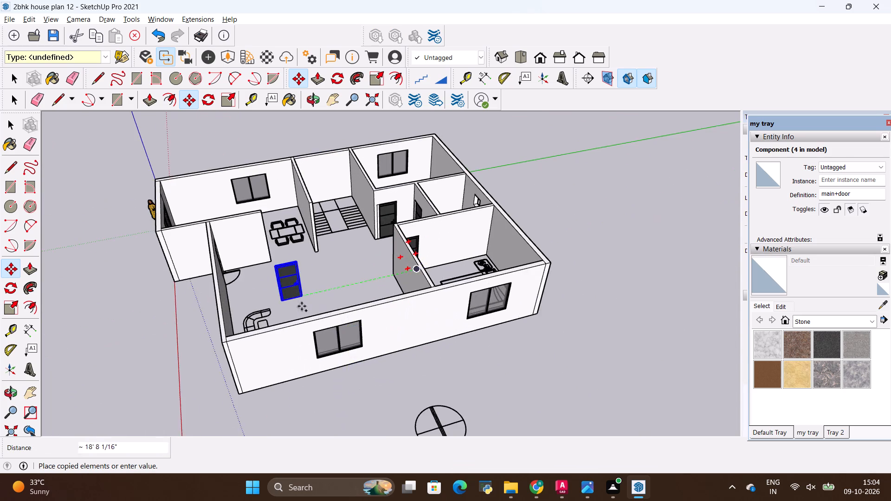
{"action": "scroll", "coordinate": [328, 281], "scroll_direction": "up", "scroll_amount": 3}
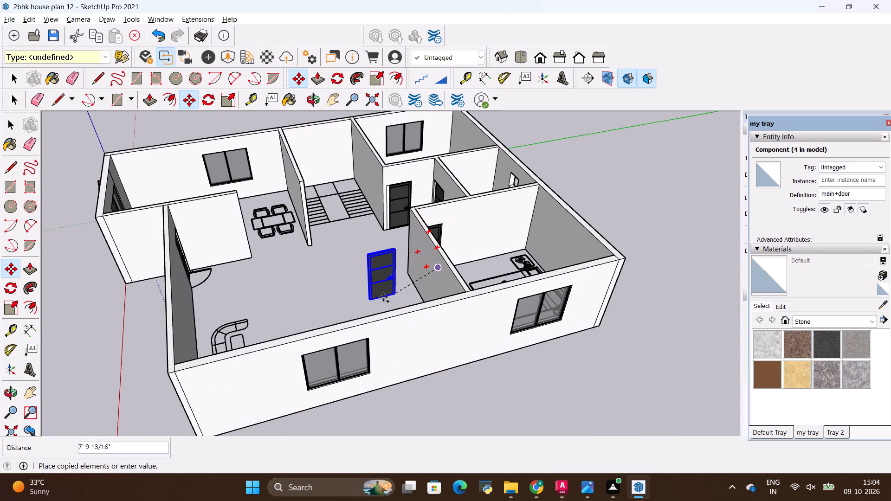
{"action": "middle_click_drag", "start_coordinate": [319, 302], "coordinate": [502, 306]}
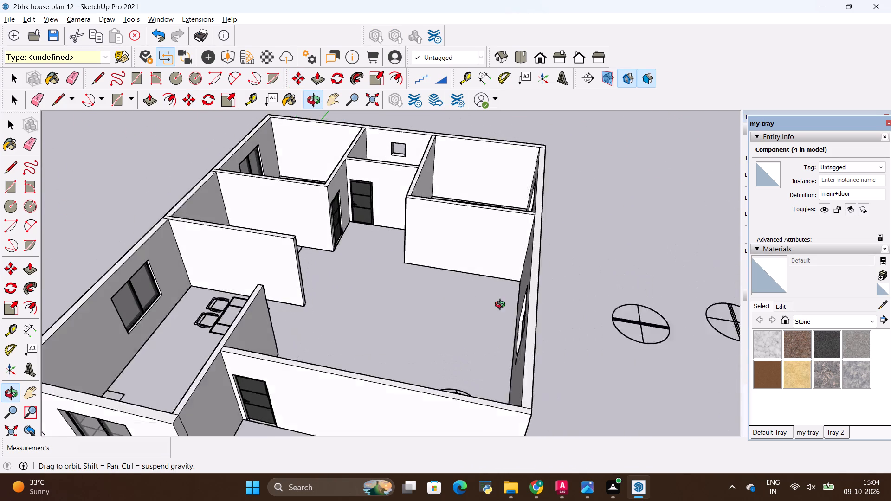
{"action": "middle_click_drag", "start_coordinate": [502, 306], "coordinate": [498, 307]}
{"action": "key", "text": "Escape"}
Import the ventilator model and place it at the lower corner of the small window opening in the toilet's outer wall.
{"action": "scroll", "coordinate": [313, 215], "scroll_direction": "up", "scroll_amount": 4}
{"action": "middle_click_drag", "start_coordinate": [452, 323], "coordinate": [253, 326]}
{"action": "middle_click_drag", "start_coordinate": [232, 313], "coordinate": [630, 274]}
{"action": "middle_click_drag", "start_coordinate": [641, 260], "coordinate": [560, 324]}
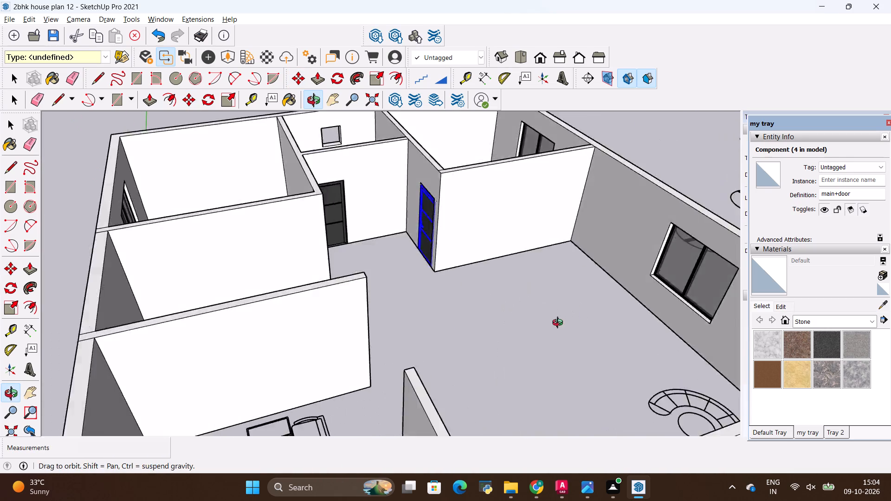
{"action": "middle_click_drag", "start_coordinate": [560, 324], "coordinate": [537, 343]}
{"action": "scroll", "coordinate": [537, 330], "scroll_direction": "down", "scroll_amount": 6}
{"action": "scroll", "coordinate": [445, 190], "scroll_direction": "up", "scroll_amount": 12}
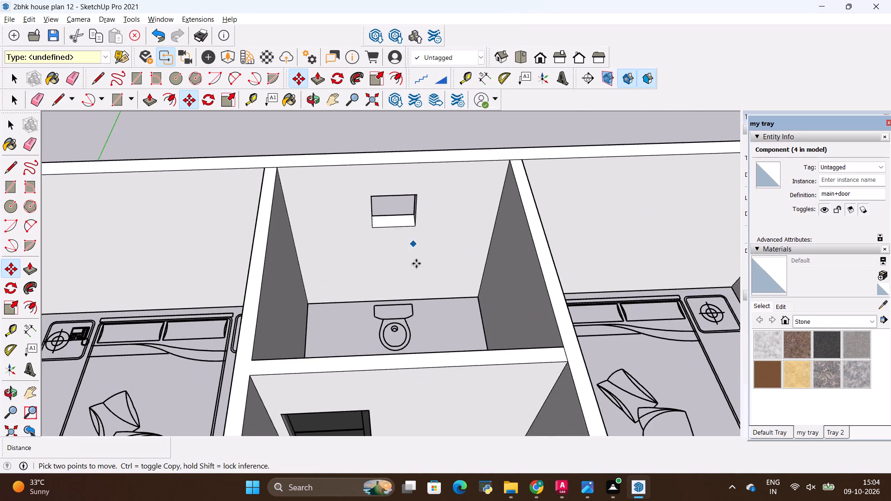
{"action": "middle_click_drag", "start_coordinate": [422, 285], "coordinate": [438, 223]}
{"action": "scroll", "coordinate": [356, 142], "scroll_direction": "up", "scroll_amount": 7}
{"action": "middle_click_drag", "start_coordinate": [450, 262], "coordinate": [453, 231]}
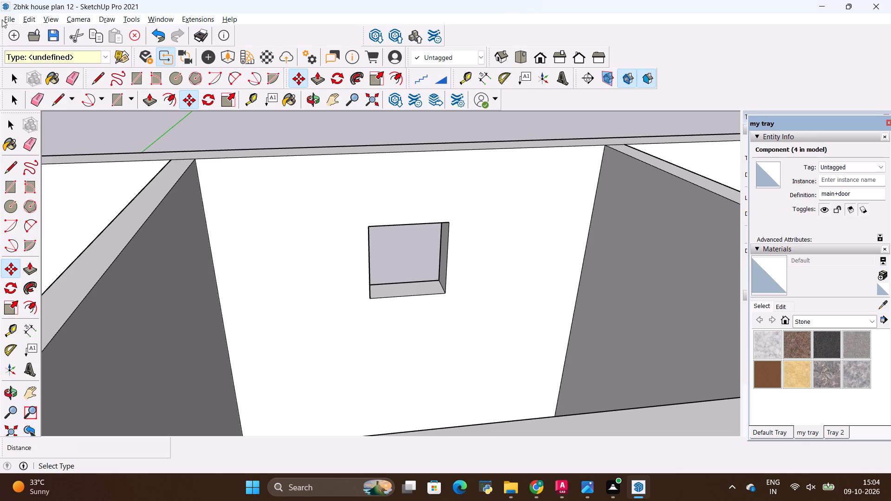
{"action": "left_click", "coordinate": [7, 19]}
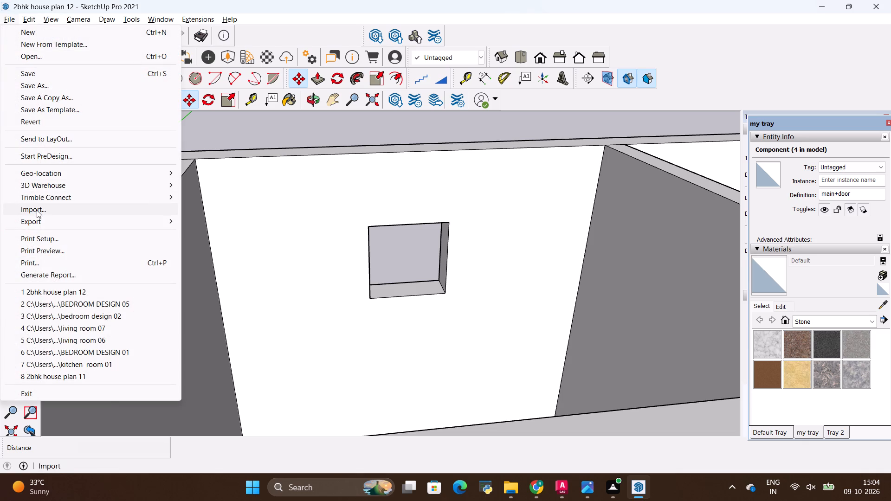
{"action": "left_click", "coordinate": [37, 210]}
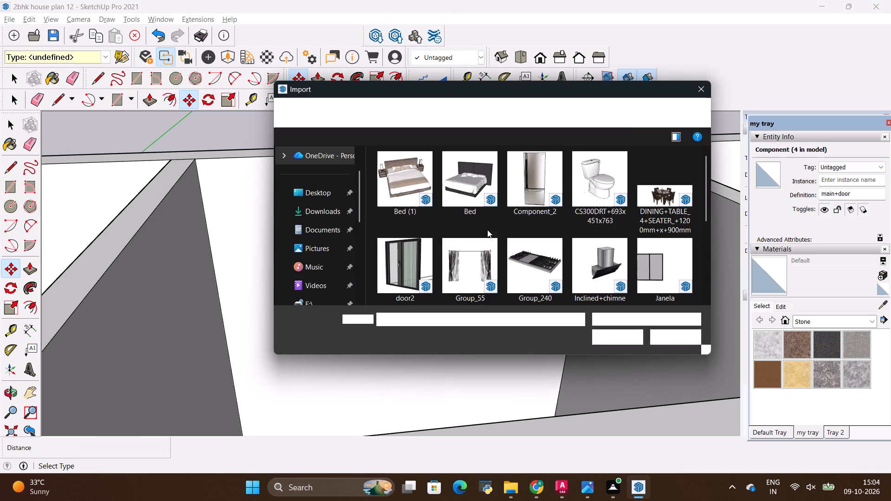
{"action": "scroll", "coordinate": [488, 230], "scroll_direction": "down", "scroll_amount": 5}
{"action": "left_click", "coordinate": [658, 255]}
{"action": "left_click", "coordinate": [624, 341]}
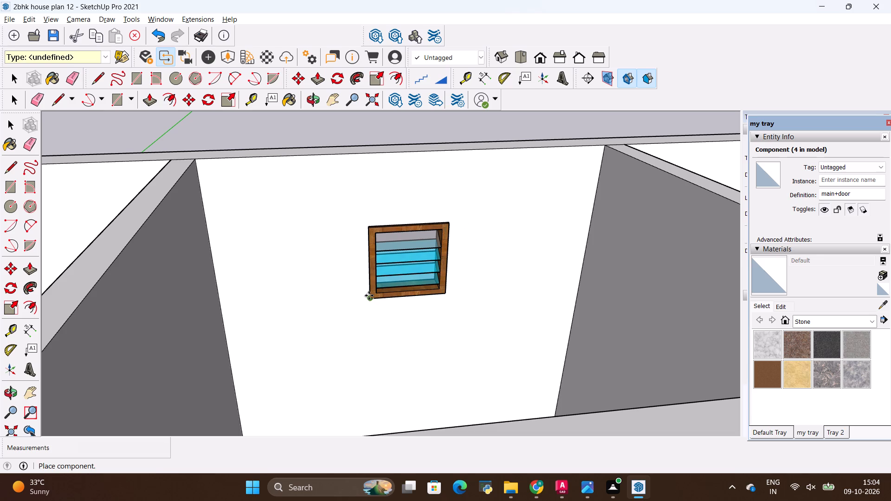
{"action": "left_click", "coordinate": [369, 295]}
Scale the ventilator from its top edge to about 1.02 along the blue axis to fill the opening's height, and deselect it.
{"action": "scroll", "coordinate": [430, 226], "scroll_direction": "up", "scroll_amount": 7}
{"action": "scroll", "coordinate": [426, 228], "scroll_direction": "down", "scroll_amount": 6}
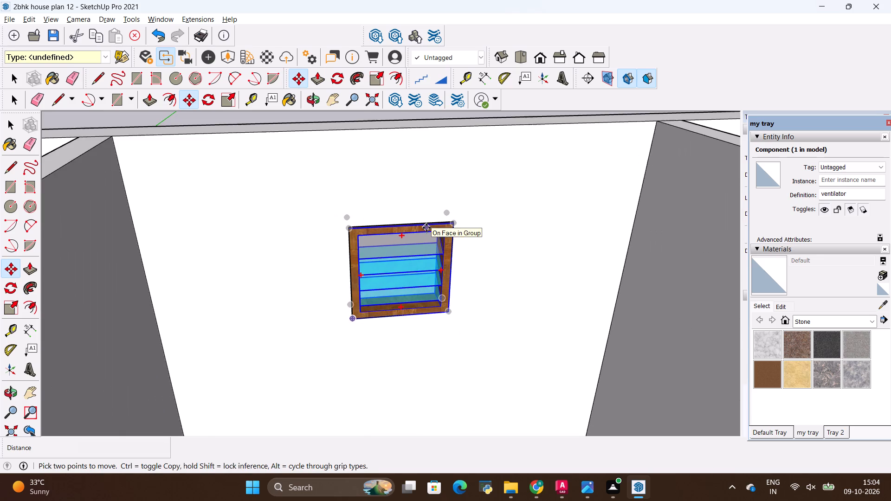
{"action": "scroll", "coordinate": [432, 227], "scroll_direction": "up", "scroll_amount": 15}
{"action": "scroll", "coordinate": [495, 224], "scroll_direction": "up", "scroll_amount": 3}
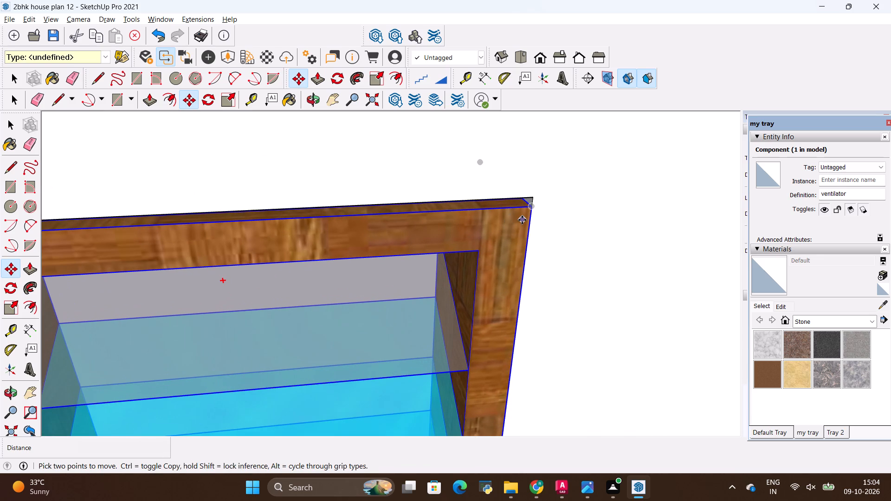
{"action": "scroll", "coordinate": [512, 202], "scroll_direction": "up", "scroll_amount": 2}
{"action": "middle_click_drag", "start_coordinate": [526, 261], "coordinate": [393, 198]}
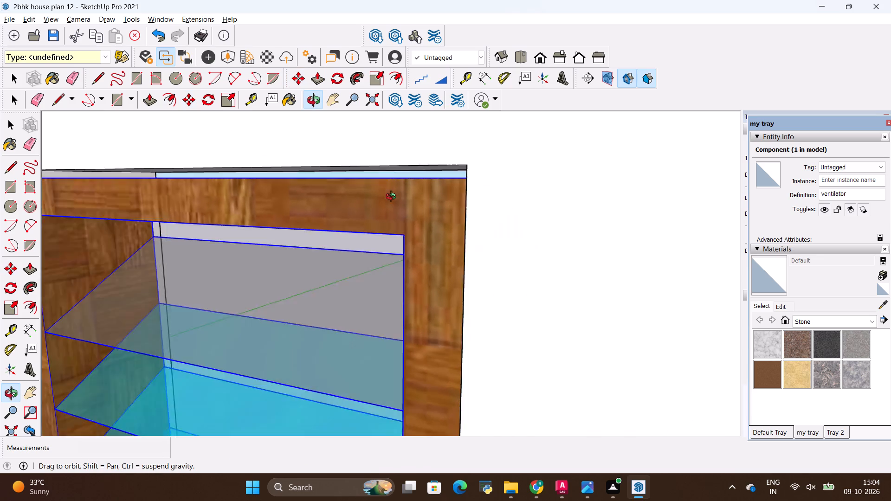
{"action": "middle_click_drag", "start_coordinate": [393, 198], "coordinate": [522, 207]}
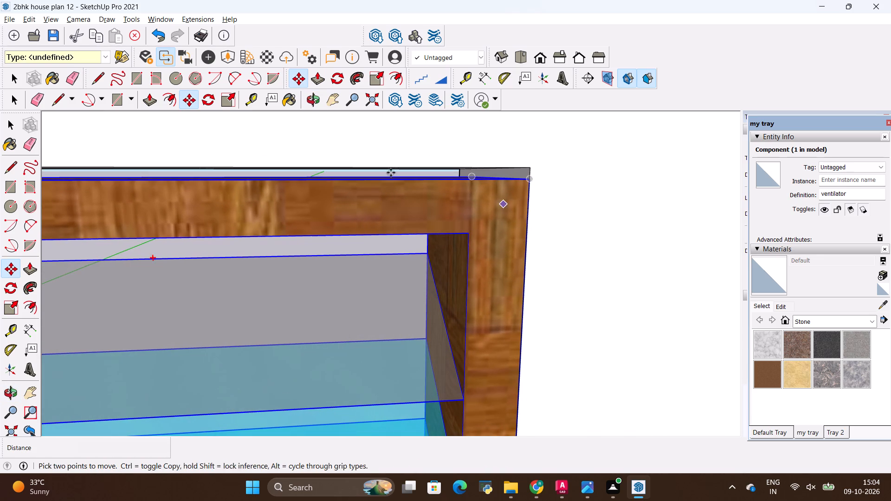
{"action": "key", "text": "s"}
{"action": "scroll", "coordinate": [206, 153], "scroll_direction": "up", "scroll_amount": 4}
{"action": "scroll", "coordinate": [253, 178], "scroll_direction": "down", "scroll_amount": 4}
{"action": "middle_click_drag", "start_coordinate": [212, 181], "coordinate": [216, 207]}
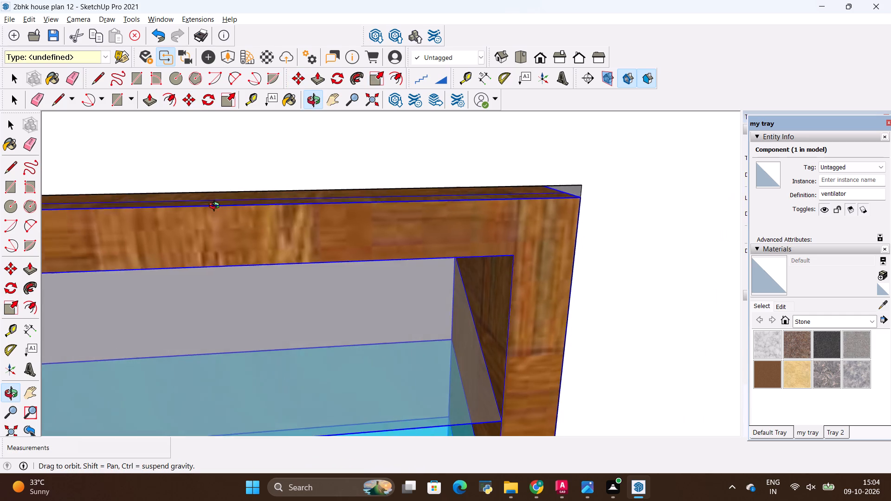
{"action": "middle_click_drag", "start_coordinate": [216, 207], "coordinate": [213, 185]}
{"action": "scroll", "coordinate": [207, 187], "scroll_direction": "up", "scroll_amount": 3}
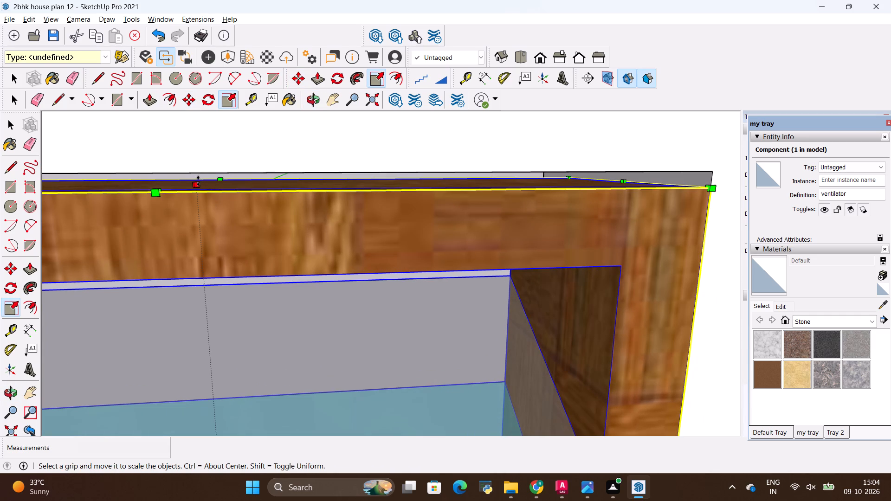
{"action": "left_click", "coordinate": [198, 181]}
{"action": "left_click", "coordinate": [201, 172]}
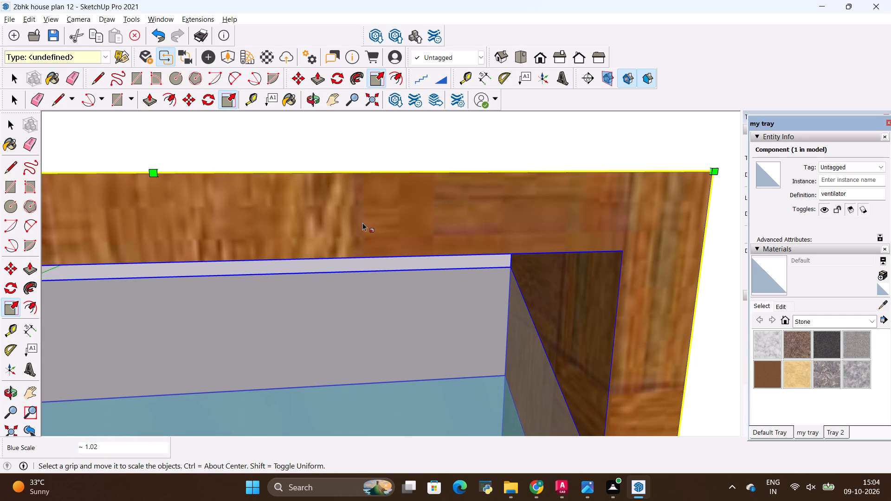
{"action": "scroll", "coordinate": [362, 223], "scroll_direction": "down", "scroll_amount": 19}
{"action": "scroll", "coordinate": [365, 219], "scroll_direction": "down", "scroll_amount": 13}
{"action": "middle_click_drag", "start_coordinate": [405, 194], "coordinate": [407, 231]}
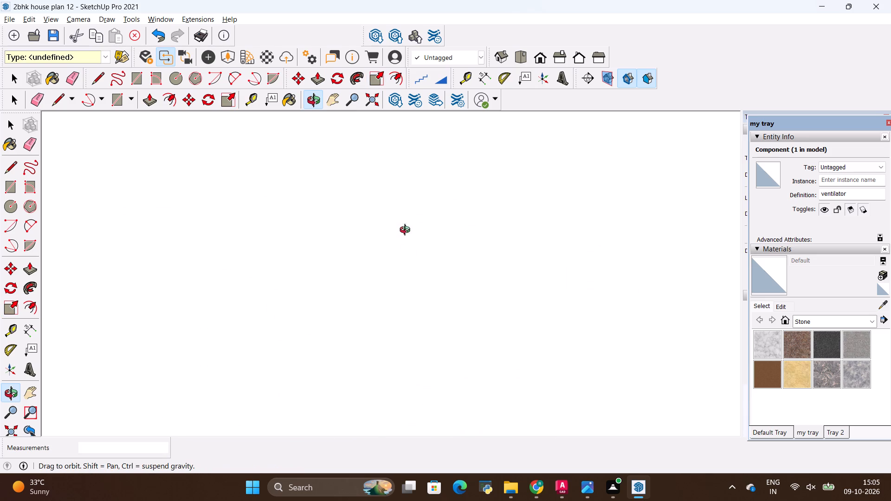
{"action": "middle_click_drag", "start_coordinate": [407, 231], "coordinate": [417, 349]}
{"action": "scroll", "coordinate": [417, 345], "scroll_direction": "down", "scroll_amount": 20}
{"action": "scroll", "coordinate": [417, 345], "scroll_direction": "down", "scroll_amount": 8}
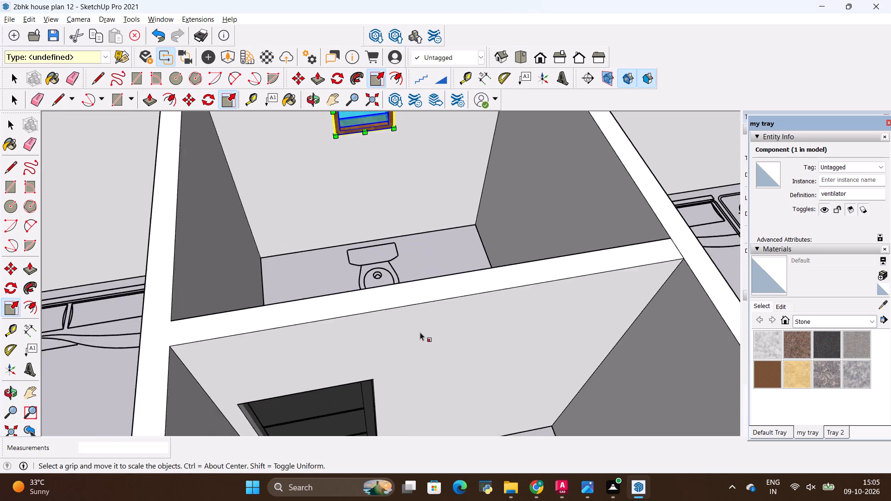
{"action": "scroll", "coordinate": [420, 332], "scroll_direction": "down", "scroll_amount": 12}
{"action": "key", "text": "space"}
{"action": "left_click", "coordinate": [380, 206]}
{"action": "middle_click_drag", "start_coordinate": [400, 293], "coordinate": [395, 277]}
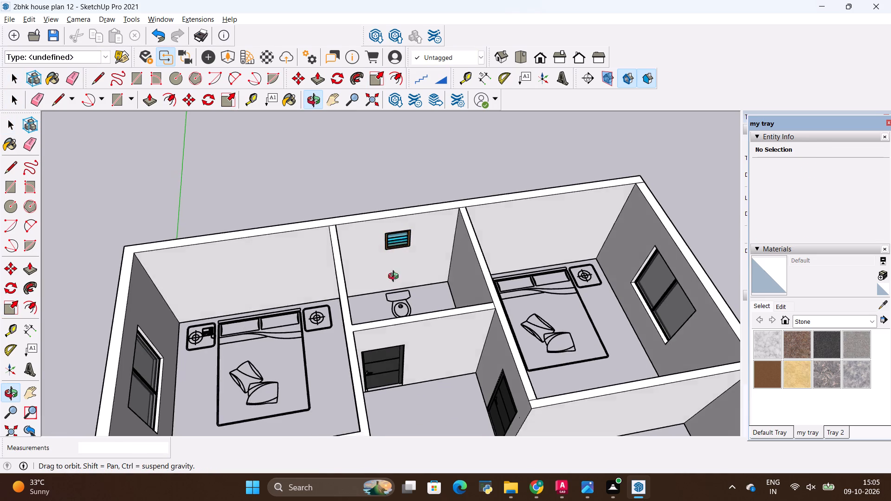
Reverse the two inside-out wall faces beside the door in the bedroom adjoining the living room.
{"action": "middle_click_drag", "start_coordinate": [395, 277], "coordinate": [385, 305]}
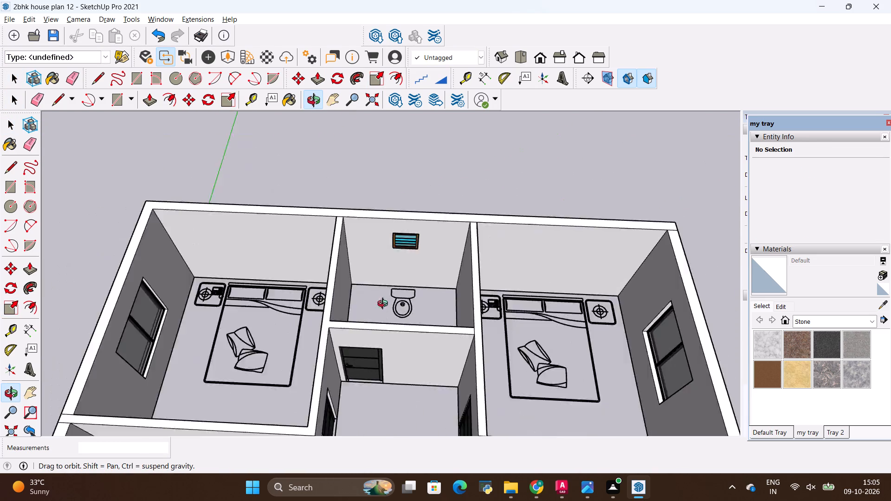
{"action": "middle_click_drag", "start_coordinate": [385, 305], "coordinate": [617, 196]}
{"action": "scroll", "coordinate": [427, 213], "scroll_direction": "down", "scroll_amount": 5}
{"action": "scroll", "coordinate": [482, 272], "scroll_direction": "up", "scroll_amount": 5}
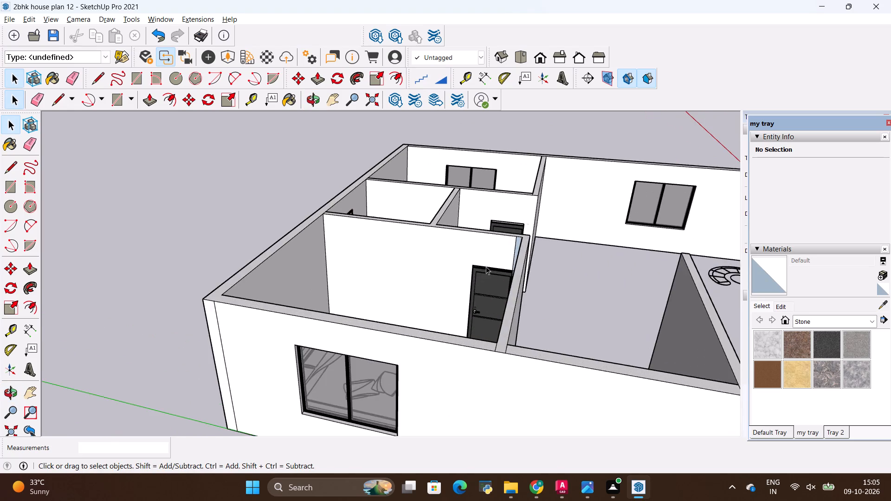
{"action": "scroll", "coordinate": [486, 266], "scroll_direction": "up", "scroll_amount": 3}
{"action": "middle_click_drag", "start_coordinate": [472, 270], "coordinate": [527, 290]}
{"action": "scroll", "coordinate": [562, 261], "scroll_direction": "down", "scroll_amount": 1}
{"action": "scroll", "coordinate": [562, 260], "scroll_direction": "up", "scroll_amount": 5}
{"action": "right_click", "coordinate": [562, 257]}
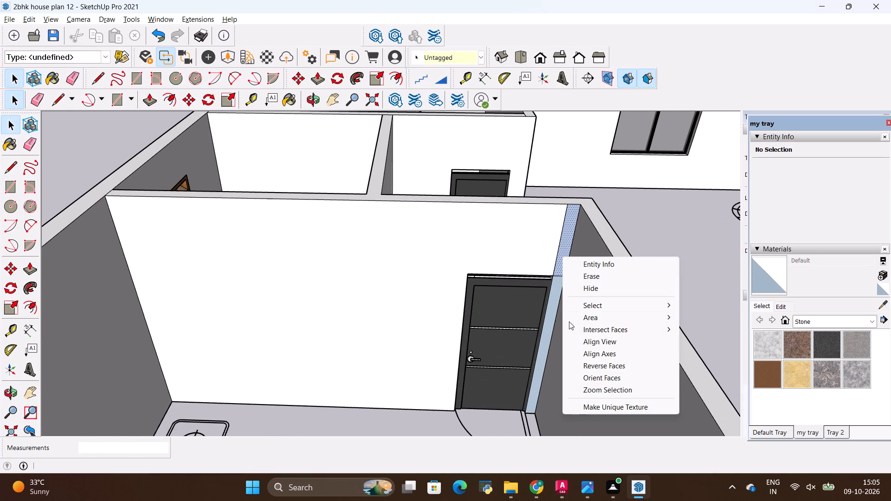
{"action": "left_click", "coordinate": [583, 365]}
{"action": "right_click", "coordinate": [556, 302]}
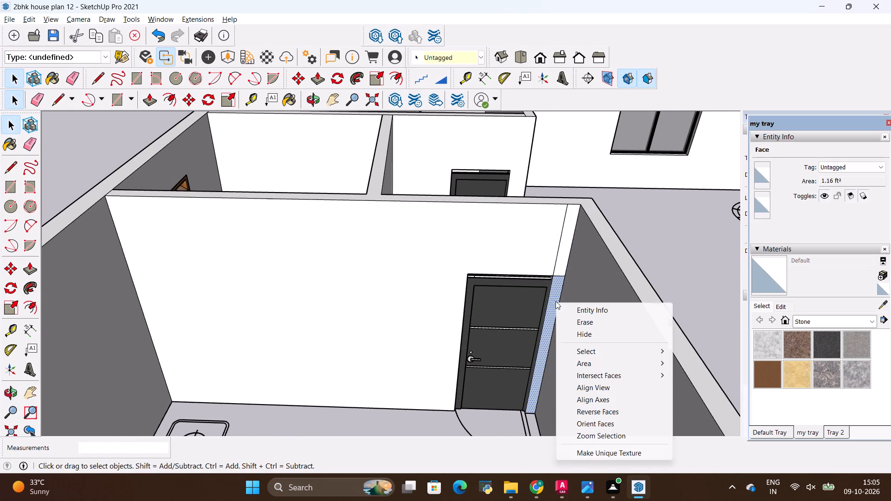
{"action": "left_click", "coordinate": [577, 411]}
Erase the leftover edges dividing the wall surface beside and above that bedroom door.
{"action": "scroll", "coordinate": [574, 302], "scroll_direction": "up", "scroll_amount": 4}
{"action": "scroll", "coordinate": [555, 250], "scroll_direction": "up", "scroll_amount": 6}
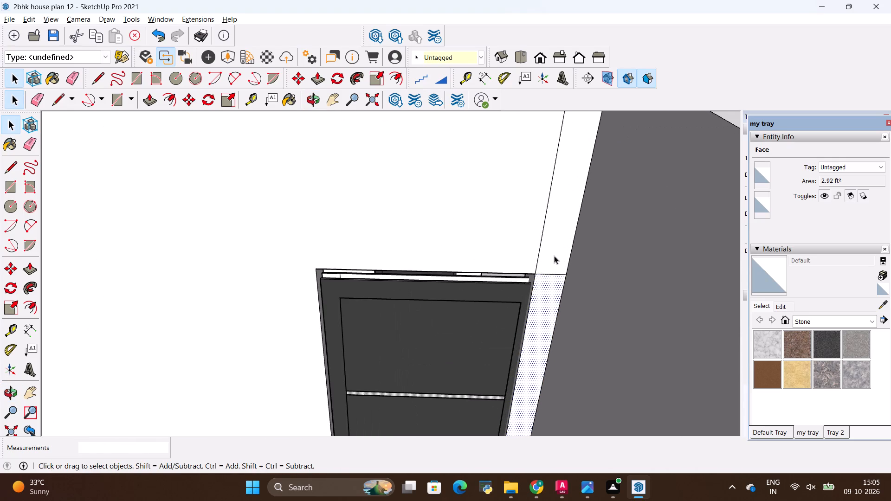
{"action": "key", "text": "e"}
{"action": "left_click_drag", "start_coordinate": [554, 263], "coordinate": [553, 294]}
{"action": "left_click_drag", "start_coordinate": [540, 231], "coordinate": [542, 237]}
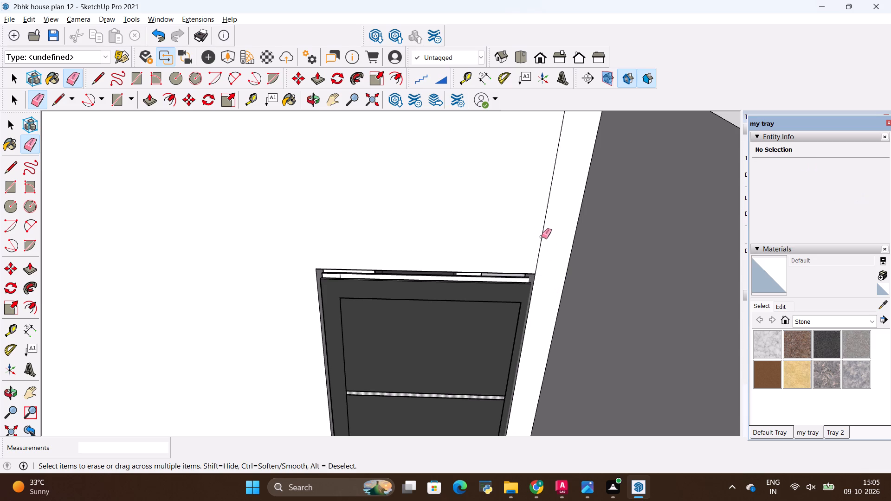
{"action": "left_click_drag", "start_coordinate": [542, 237], "coordinate": [543, 237]}
Scale that bedroom door from its top to about 1.03 along the blue axis to fill the opening's height, and deselect it.
{"action": "scroll", "coordinate": [394, 199], "scroll_direction": "down", "scroll_amount": 6}
{"action": "scroll", "coordinate": [406, 220], "scroll_direction": "up", "scroll_amount": 13}
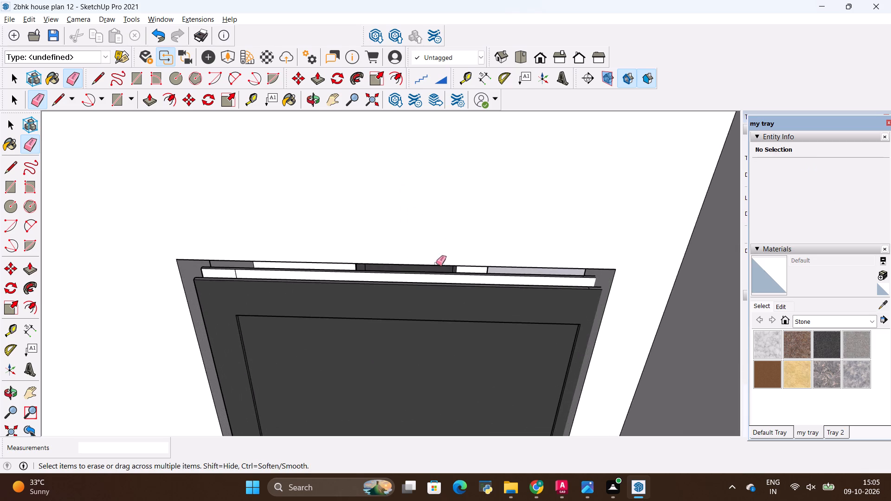
{"action": "middle_click_drag", "start_coordinate": [437, 285], "coordinate": [478, 231]}
{"action": "scroll", "coordinate": [436, 254], "scroll_direction": "up", "scroll_amount": 1}
{"action": "key", "text": "s"}
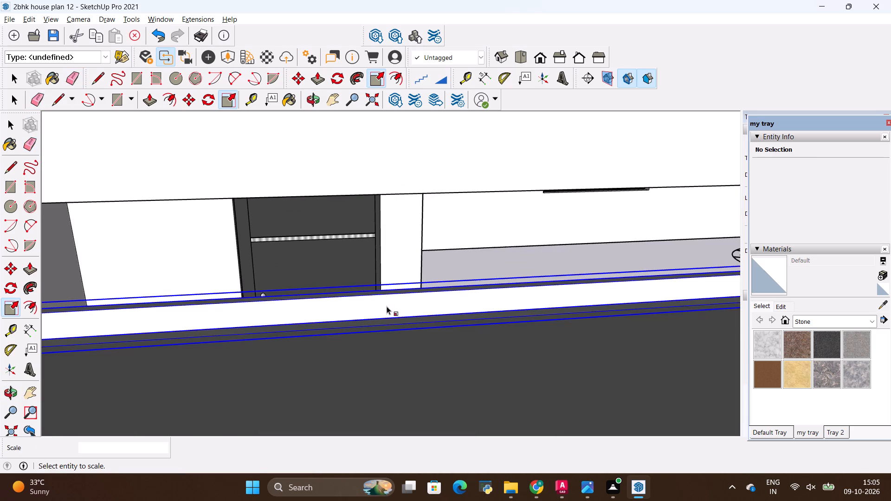
{"action": "key", "text": "s"}
{"action": "left_click", "coordinate": [348, 304]}
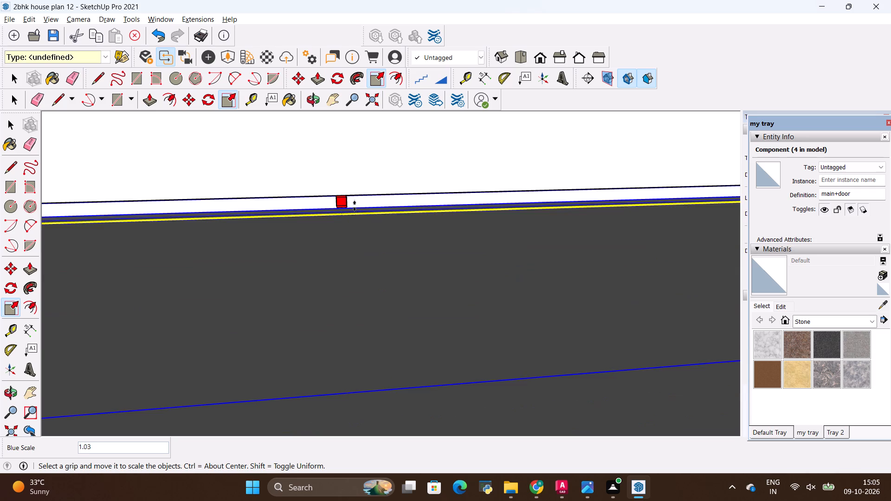
{"action": "left_click", "coordinate": [349, 197]}
{"action": "scroll", "coordinate": [361, 323], "scroll_direction": "down", "scroll_amount": 16}
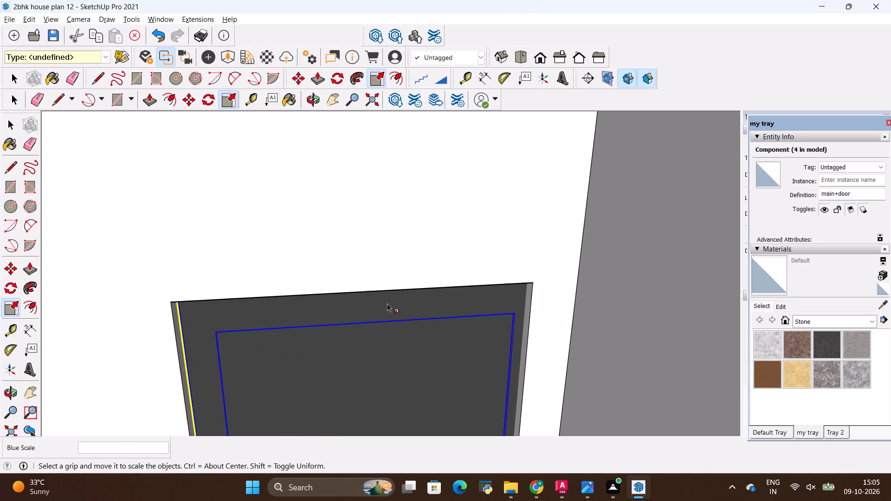
{"action": "scroll", "coordinate": [387, 303], "scroll_direction": "down", "scroll_amount": 20}
{"action": "scroll", "coordinate": [387, 303], "scroll_direction": "down", "scroll_amount": 7}
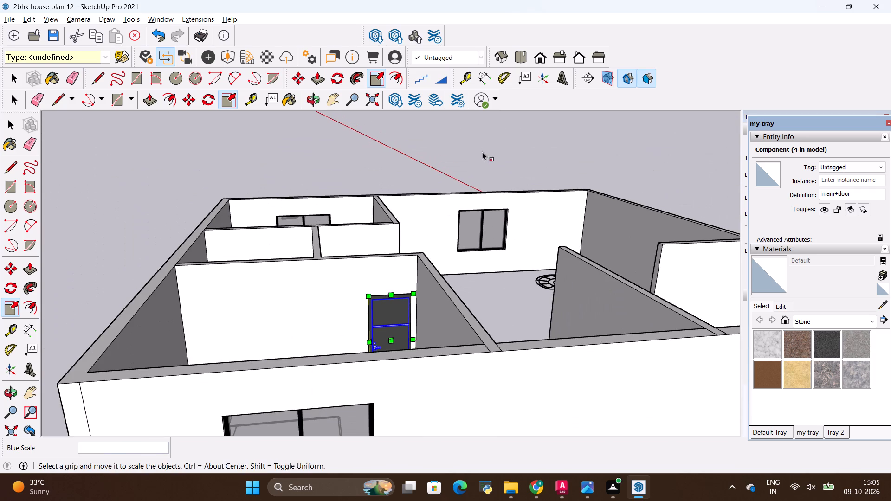
{"action": "key", "text": "space"}
{"action": "left_click", "coordinate": [482, 152]}
Compare the modelled house from several sides with the reference floor plan image to check its openings.
{"action": "scroll", "coordinate": [421, 186], "scroll_direction": "down", "scroll_amount": 10}
{"action": "middle_click_drag", "start_coordinate": [560, 221], "coordinate": [256, 247]}
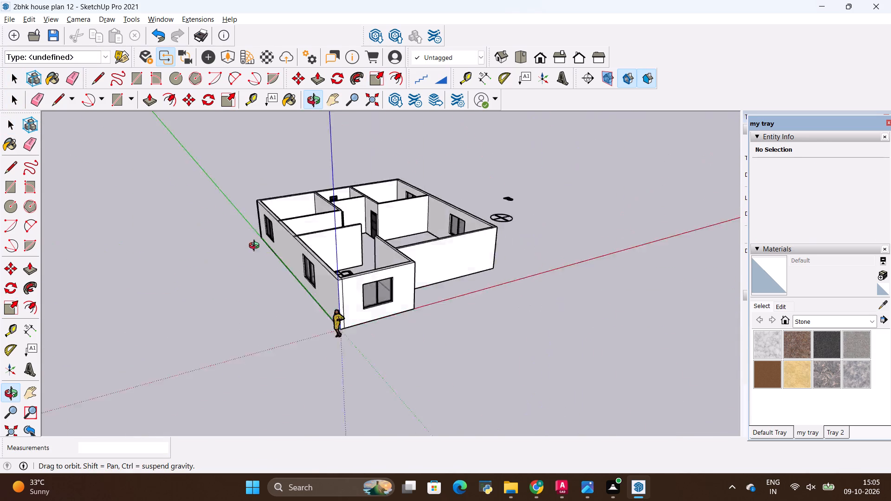
{"action": "middle_click_drag", "start_coordinate": [256, 247], "coordinate": [192, 240]}
{"action": "scroll", "coordinate": [455, 214], "scroll_direction": "up", "scroll_amount": 8}
{"action": "scroll", "coordinate": [400, 222], "scroll_direction": "down", "scroll_amount": 5}
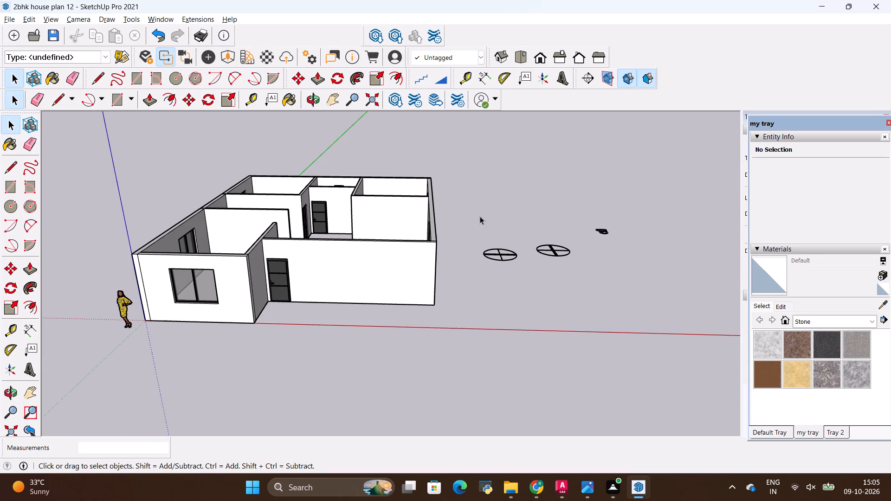
{"action": "middle_click_drag", "start_coordinate": [475, 233], "coordinate": [697, 299]}
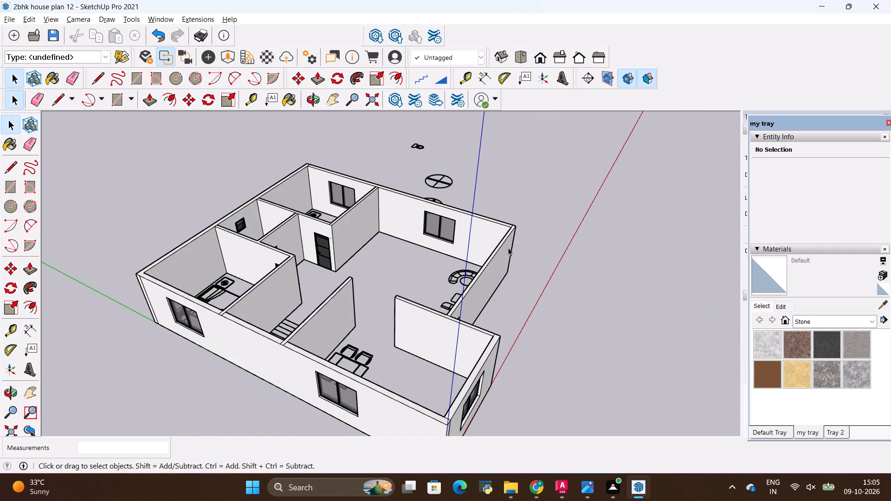
{"action": "scroll", "coordinate": [497, 241], "scroll_direction": "down", "scroll_amount": 4}
{"action": "middle_click_drag", "start_coordinate": [422, 241], "coordinate": [626, 214]}
{"action": "key", "text": "alt+Tab"}
{"action": "key", "text": "alt+Tab"}
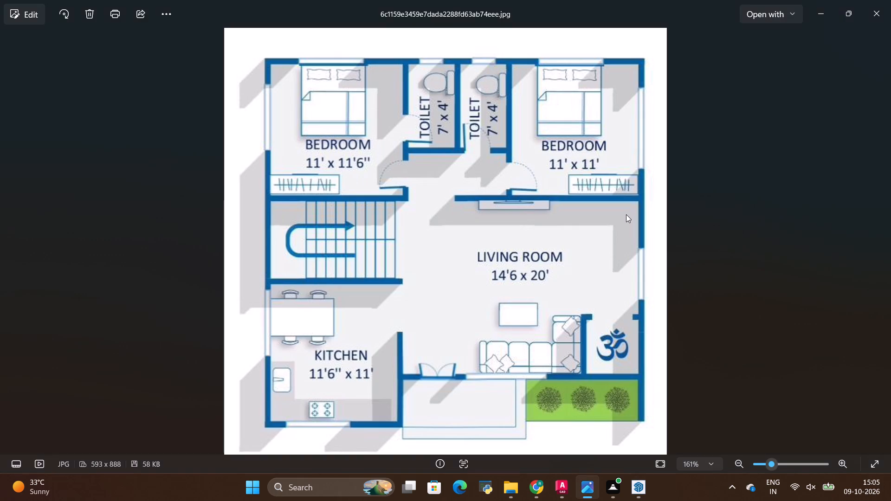
{"action": "middle_click_drag", "start_coordinate": [626, 214], "coordinate": [295, 181]}
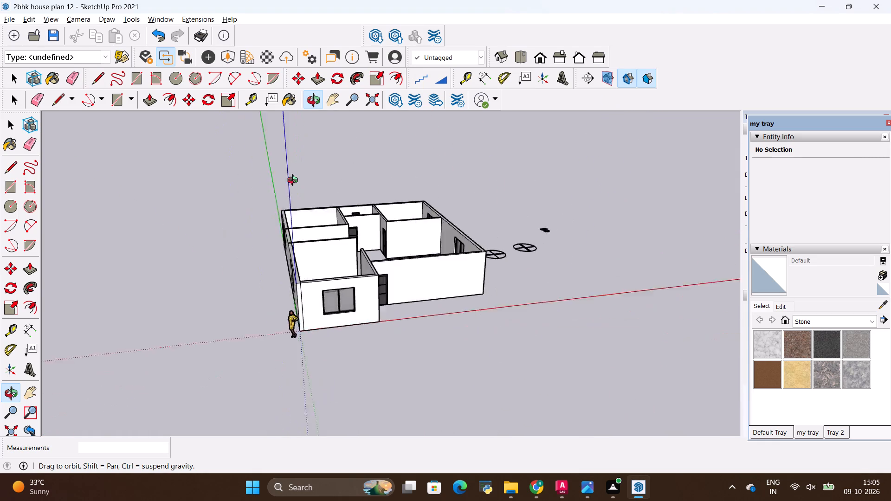
{"action": "middle_click_drag", "start_coordinate": [295, 181], "coordinate": [177, 322]}
{"action": "middle_click_drag", "start_coordinate": [524, 361], "coordinate": [452, 351]}
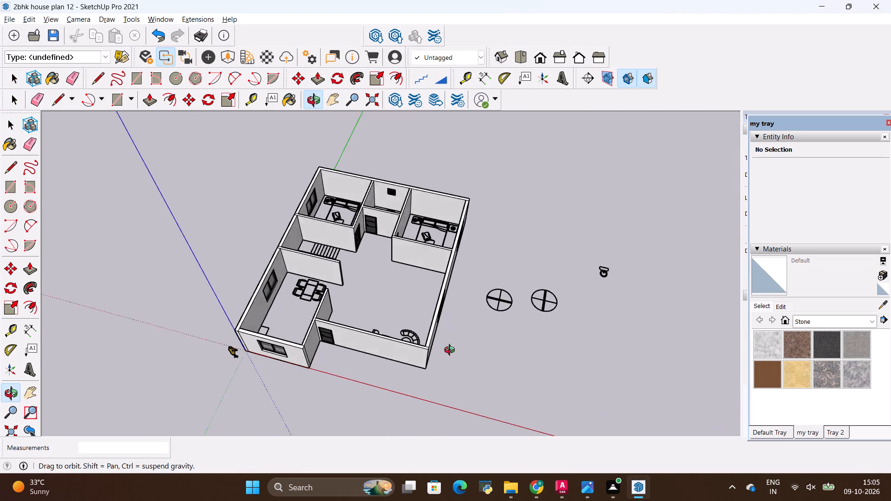
{"action": "middle_click_drag", "start_coordinate": [452, 351], "coordinate": [213, 293]}
{"action": "middle_click_drag", "start_coordinate": [575, 328], "coordinate": [289, 265]}
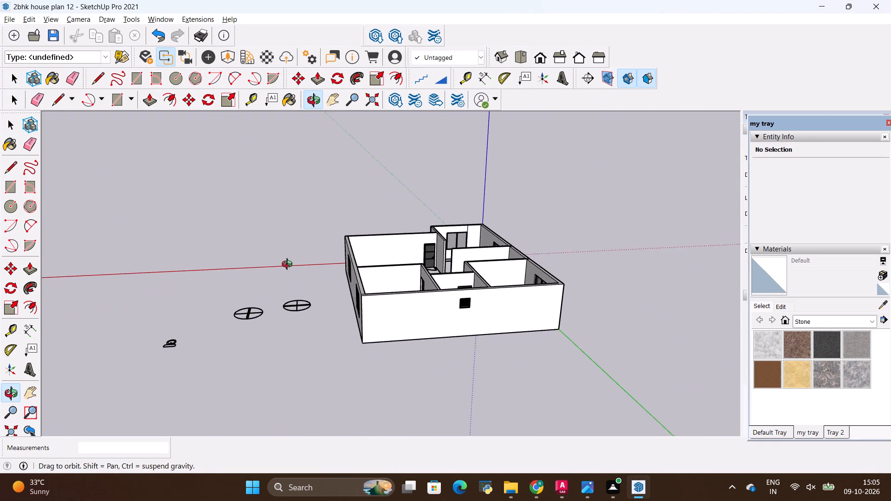
{"action": "middle_click_drag", "start_coordinate": [289, 265], "coordinate": [285, 267]}
Erase the stray vertical edge beside the window on the inside of the kitchen's end wall.
{"action": "scroll", "coordinate": [500, 220], "scroll_direction": "up", "scroll_amount": 8}
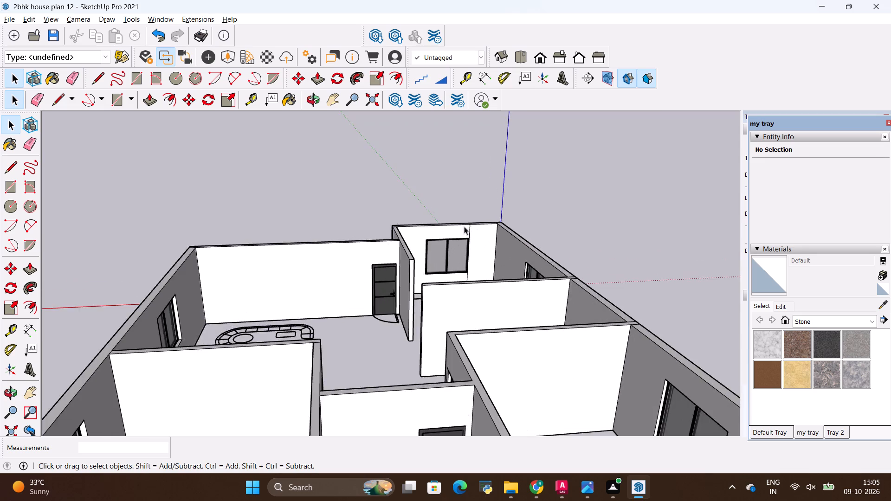
{"action": "scroll", "coordinate": [464, 226], "scroll_direction": "up", "scroll_amount": 8}
{"action": "key", "text": "e"}
{"action": "left_click_drag", "start_coordinate": [478, 234], "coordinate": [471, 237]}
{"action": "left_click_drag", "start_coordinate": [470, 237], "coordinate": [466, 237]}
{"action": "left_click_drag", "start_coordinate": [477, 323], "coordinate": [444, 348]}
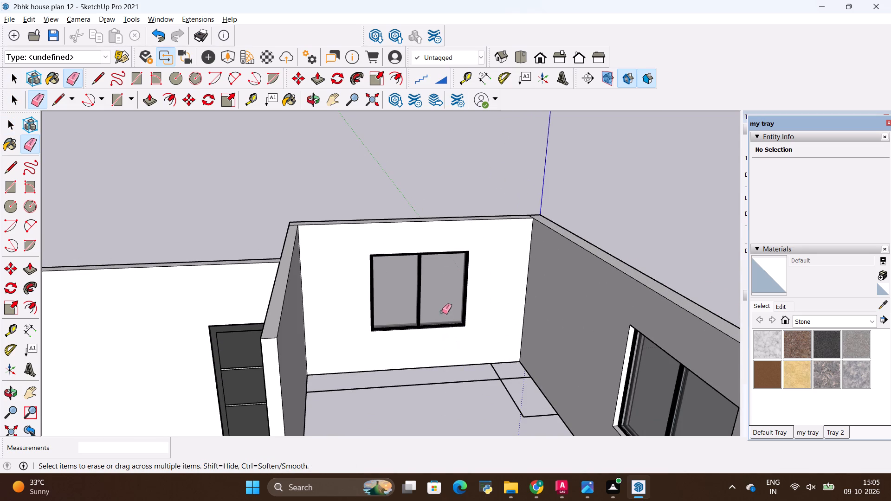
{"action": "scroll", "coordinate": [445, 307], "scroll_direction": "down", "scroll_amount": 7}
{"action": "key", "text": "space"}
{"action": "left_click", "coordinate": [465, 235]}
Select all connected walls together with the windows, doors and toilet ventilator, and make them one group.
{"action": "scroll", "coordinate": [338, 275], "scroll_direction": "down", "scroll_amount": 5}
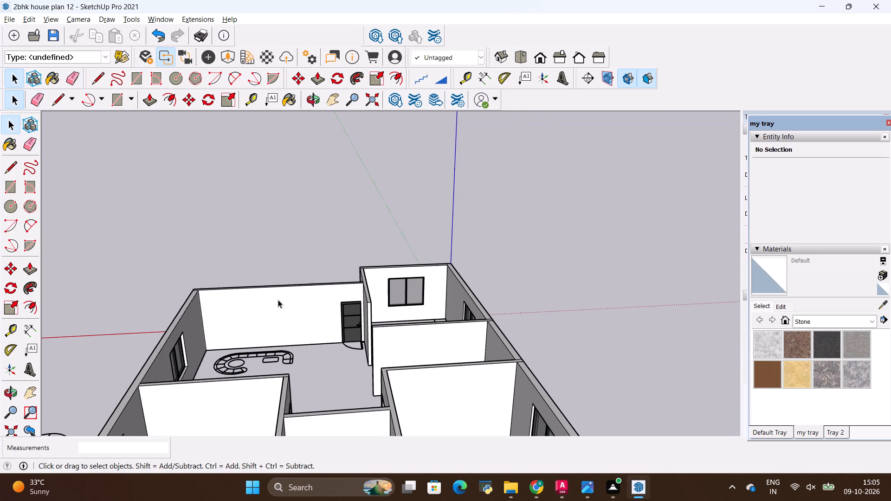
{"action": "middle_click_drag", "start_coordinate": [277, 302], "coordinate": [512, 385]}
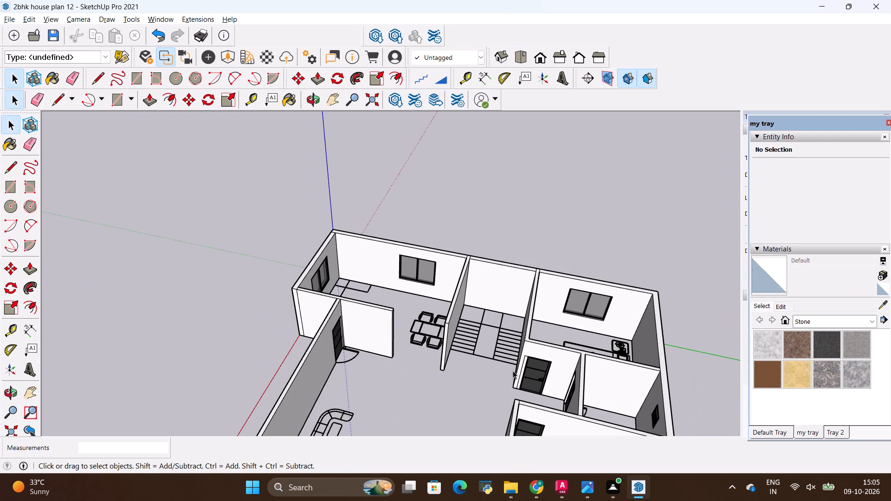
{"action": "triple_click", "coordinate": [490, 285]}
{"action": "left_click", "coordinate": [490, 285]}
{"action": "scroll", "coordinate": [420, 280], "scroll_direction": "up", "scroll_amount": 4}
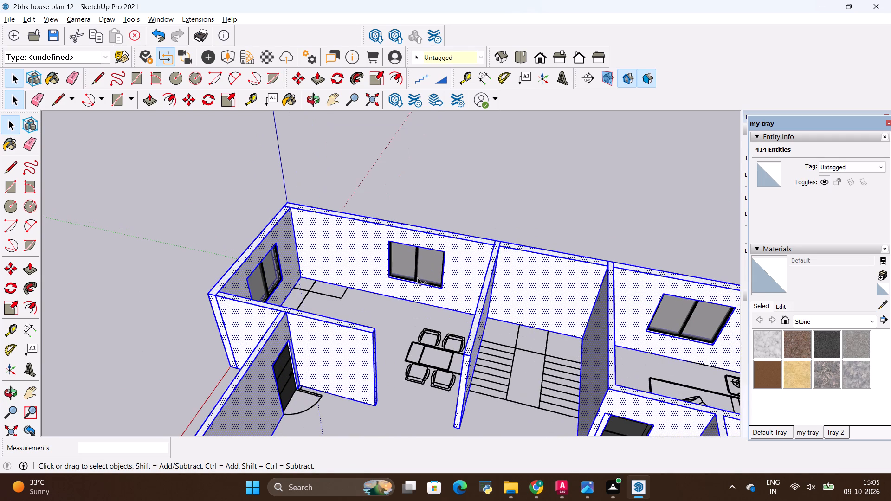
{"action": "left_click", "coordinate": [415, 270], "text": "ctrl"}
{"action": "left_click", "coordinate": [665, 311], "text": "ctrl"}
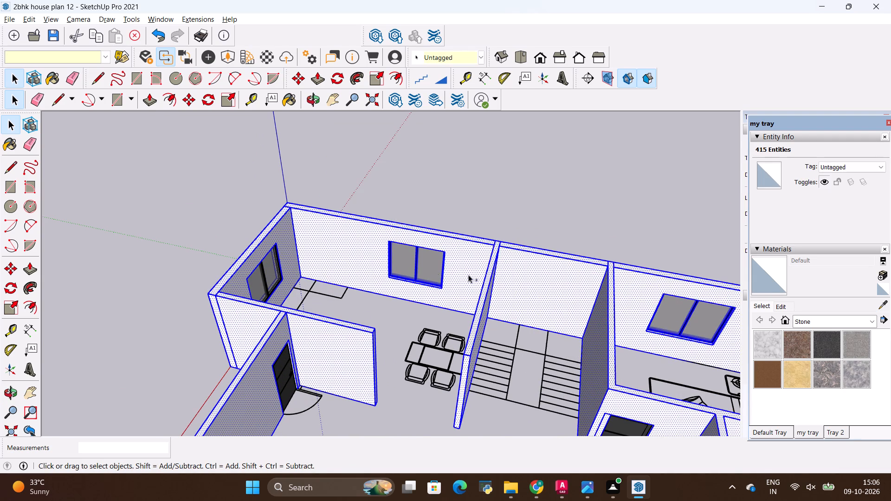
{"action": "scroll", "coordinate": [426, 270], "scroll_direction": "up", "scroll_amount": 3, "text": "ctrl"}
{"action": "left_click", "coordinate": [200, 275], "text": "ctrl"}
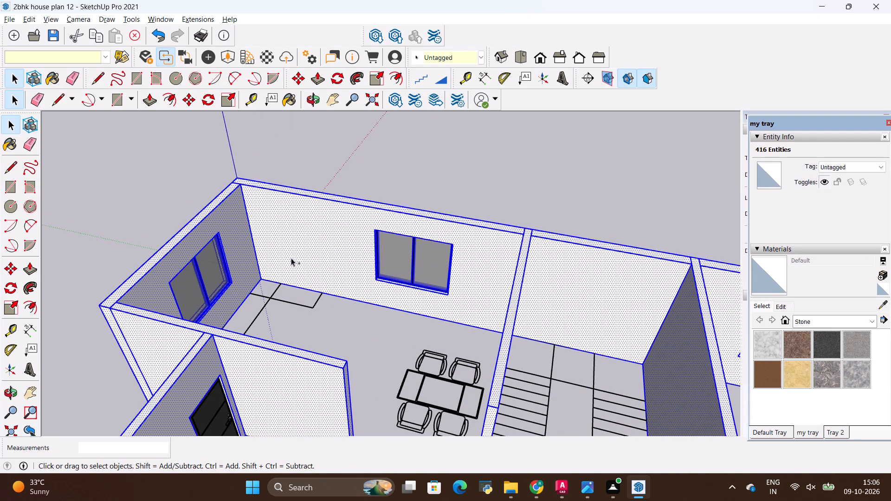
{"action": "scroll", "coordinate": [328, 250], "scroll_direction": "down", "scroll_amount": 4, "text": "ctrl"}
{"action": "scroll", "coordinate": [274, 334], "scroll_direction": "up", "scroll_amount": 2, "text": "ctrl"}
{"action": "left_click", "coordinate": [255, 359], "text": "ctrl"}
{"action": "scroll", "coordinate": [311, 234], "scroll_direction": "down", "scroll_amount": 4, "text": "ctrl"}
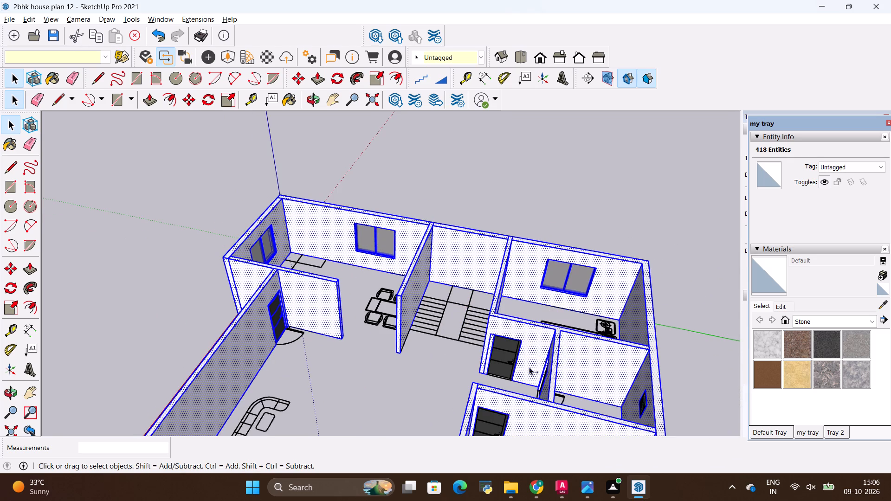
{"action": "left_click", "coordinate": [503, 362], "text": "ctrl"}
{"action": "scroll", "coordinate": [539, 286], "scroll_direction": "down", "scroll_amount": 6, "text": "ctrl"}
{"action": "scroll", "coordinate": [529, 376], "scroll_direction": "up", "scroll_amount": 4, "text": "ctrl"}
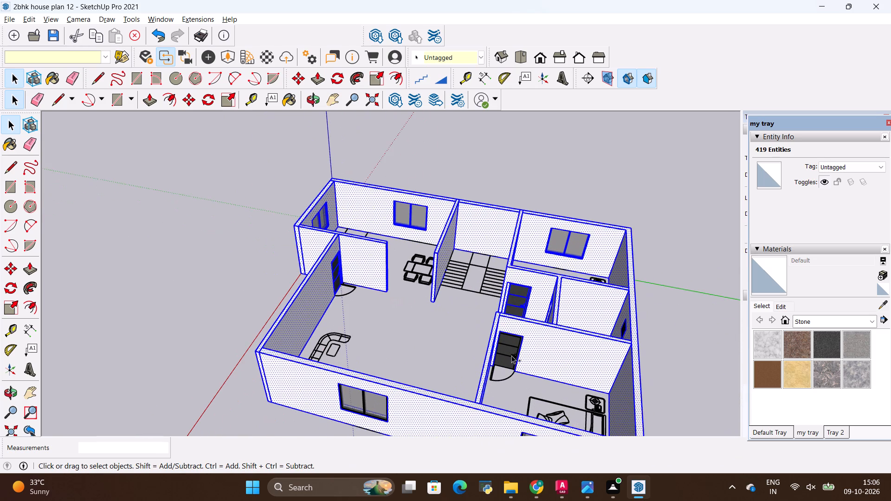
{"action": "left_click", "coordinate": [511, 355], "text": "ctrl"}
{"action": "scroll", "coordinate": [523, 295], "scroll_direction": "down", "scroll_amount": 6, "text": "ctrl"}
{"action": "scroll", "coordinate": [519, 403], "scroll_direction": "up", "scroll_amount": 5, "text": "ctrl"}
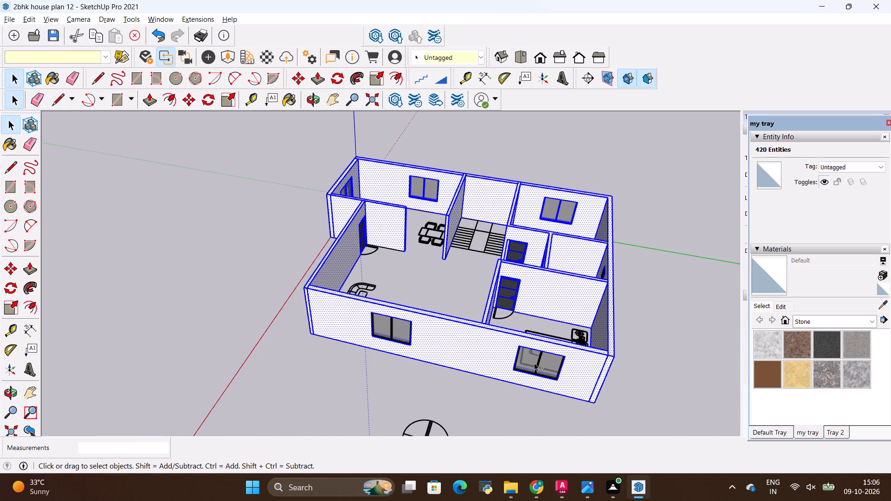
{"action": "left_click", "coordinate": [534, 363], "text": "ctrl"}
{"action": "left_click", "coordinate": [394, 328], "text": "ctrl"}
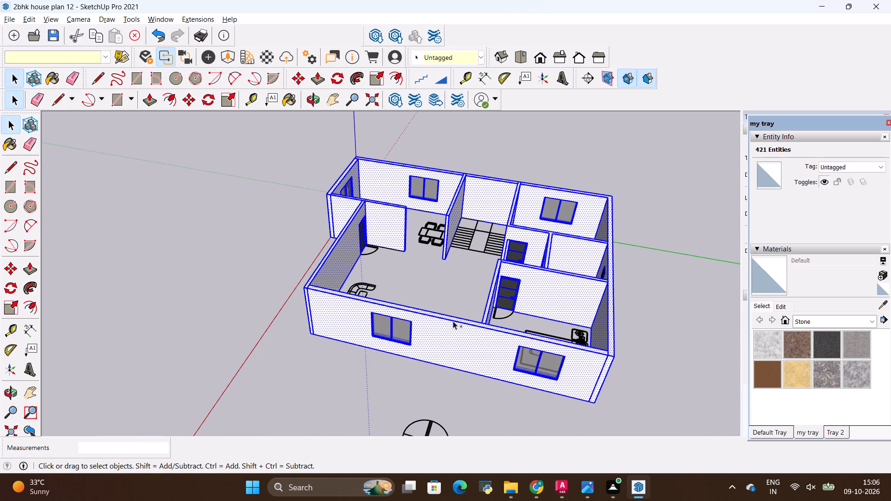
{"action": "scroll", "coordinate": [550, 318], "scroll_direction": "up", "scroll_amount": 3, "text": "ctrl"}
{"action": "scroll", "coordinate": [679, 360], "scroll_direction": "down", "scroll_amount": 1, "text": "ctrl"}
{"action": "middle_click_drag", "start_coordinate": [679, 360], "coordinate": [479, 355], "text": "ctrl"}
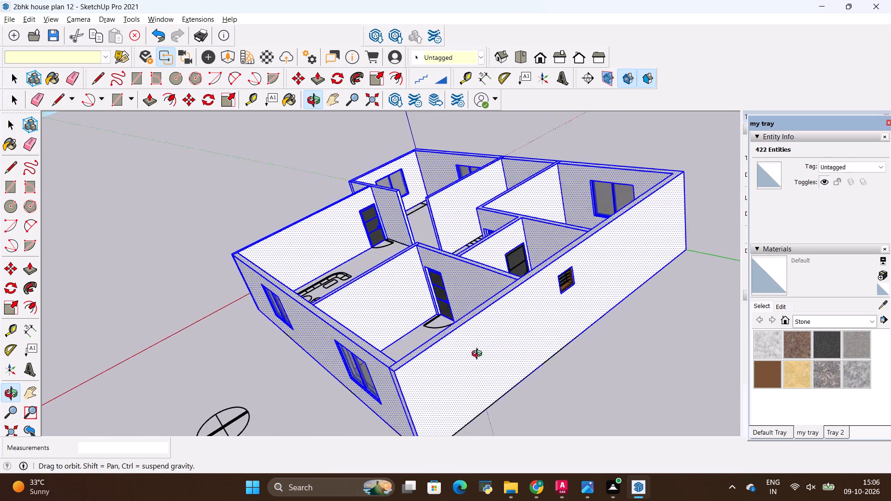
{"action": "middle_click_drag", "start_coordinate": [479, 355], "coordinate": [420, 335], "text": "ctrl"}
{"action": "scroll", "coordinate": [544, 283], "scroll_direction": "up", "scroll_amount": 3, "text": "ctrl"}
{"action": "left_click", "coordinate": [518, 261], "text": "ctrl"}
{"action": "scroll", "coordinate": [529, 268], "scroll_direction": "down", "scroll_amount": 5, "text": "ctrl"}
{"action": "right_click", "coordinate": [524, 266], "text": "ctrl"}
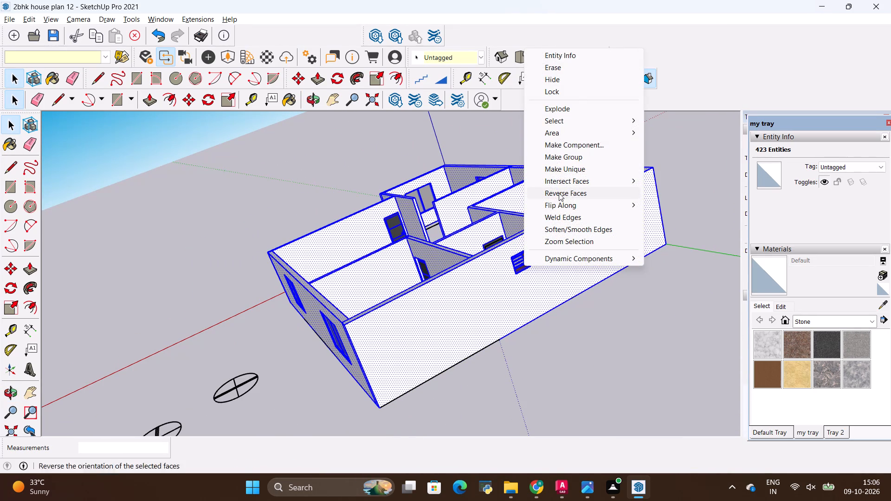
{"action": "left_click", "coordinate": [555, 155]}
Erase the flat bed block from the floor of the bedroom adjoining the living room.
{"action": "scroll", "coordinate": [408, 390], "scroll_direction": "down", "scroll_amount": 5}
{"action": "middle_click_drag", "start_coordinate": [322, 365], "coordinate": [424, 440]}
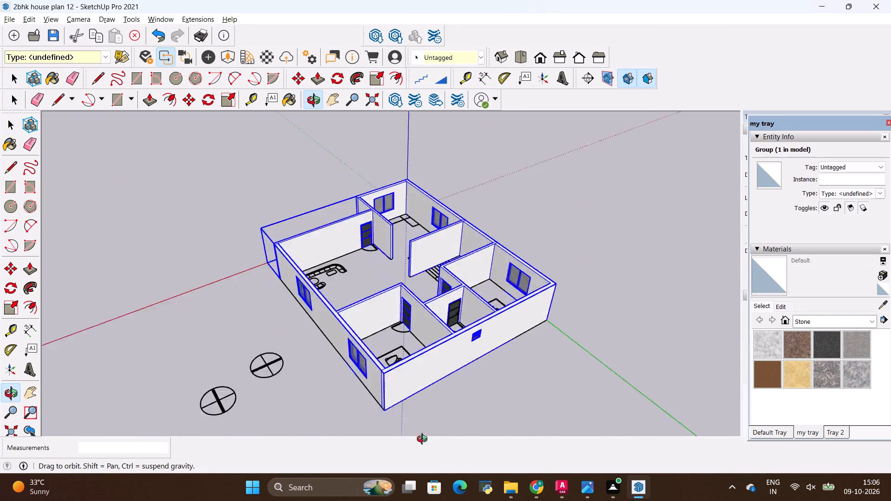
{"action": "middle_click_drag", "start_coordinate": [424, 440], "coordinate": [585, 403]}
{"action": "middle_click_drag", "start_coordinate": [320, 360], "coordinate": [484, 486]}
{"action": "middle_click_drag", "start_coordinate": [337, 380], "coordinate": [424, 416]}
{"action": "scroll", "coordinate": [340, 382], "scroll_direction": "down", "scroll_amount": 1}
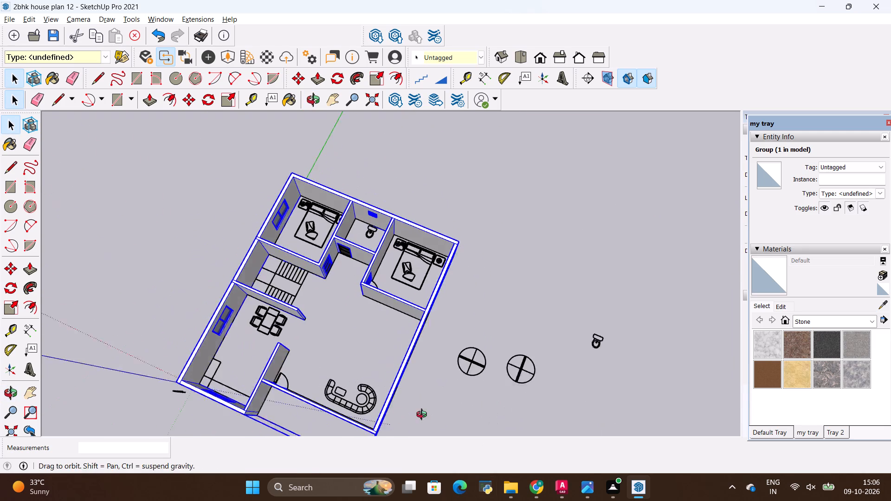
{"action": "middle_click_drag", "start_coordinate": [424, 416], "coordinate": [428, 414]}
{"action": "key", "text": "space"}
{"action": "right_click", "coordinate": [408, 282]}
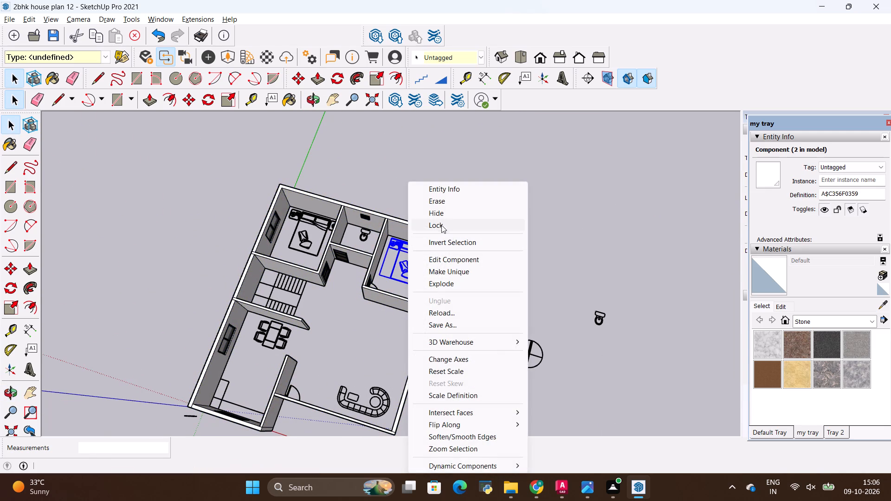
{"action": "left_click", "coordinate": [449, 199]}
Erase the flat sofa block from the living room and the flat bed block from the remaining bedroom.
{"action": "left_click", "coordinate": [387, 405]}
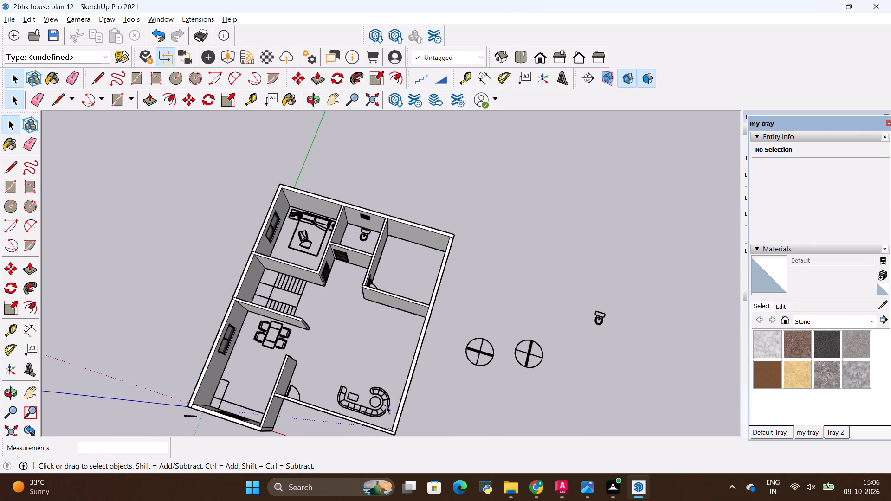
{"action": "right_click", "coordinate": [384, 405]}
{"action": "left_click", "coordinate": [423, 150]}
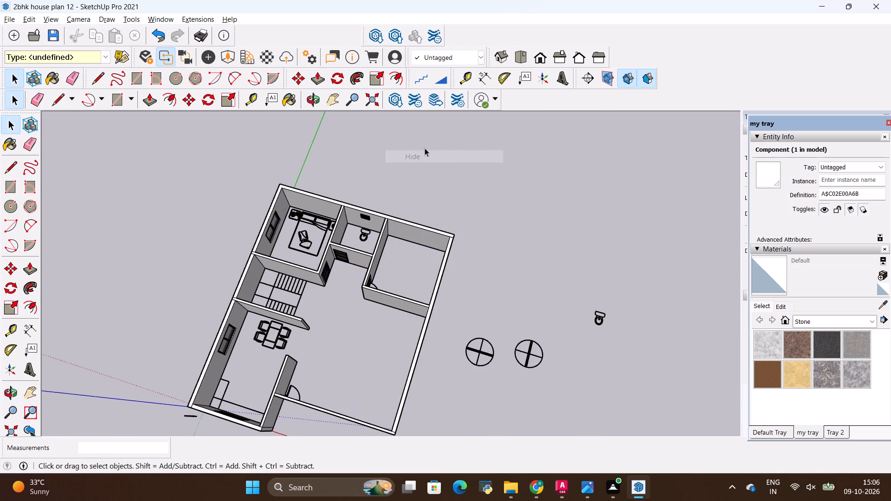
{"action": "right_click", "coordinate": [308, 236]}
{"action": "left_click", "coordinate": [347, 200]}
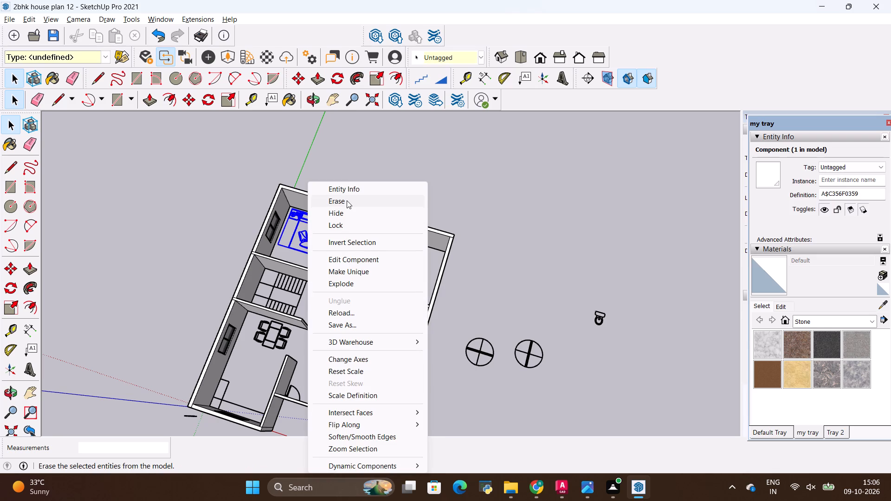
Draw a rectangle over the wall tops from the kitchen's outer front corner to the house's diagonally opposite rear corner.
{"action": "scroll", "coordinate": [402, 272], "scroll_direction": "down", "scroll_amount": 5}
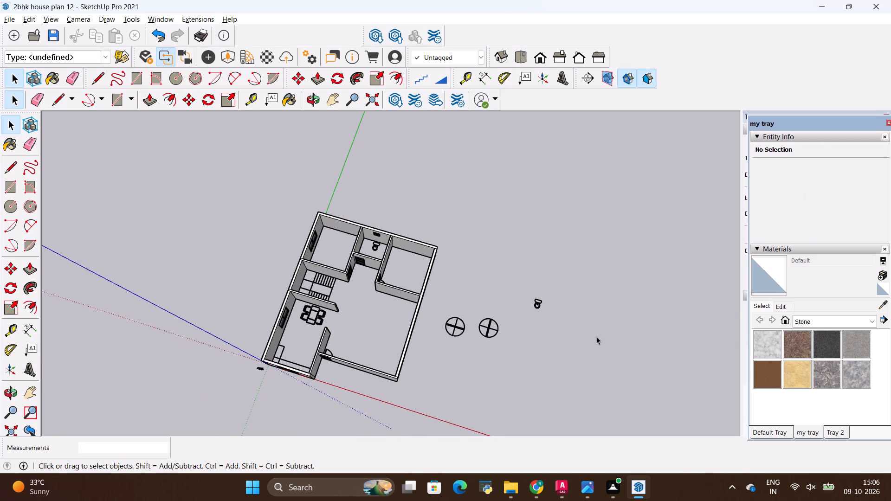
{"action": "key", "text": "r"}
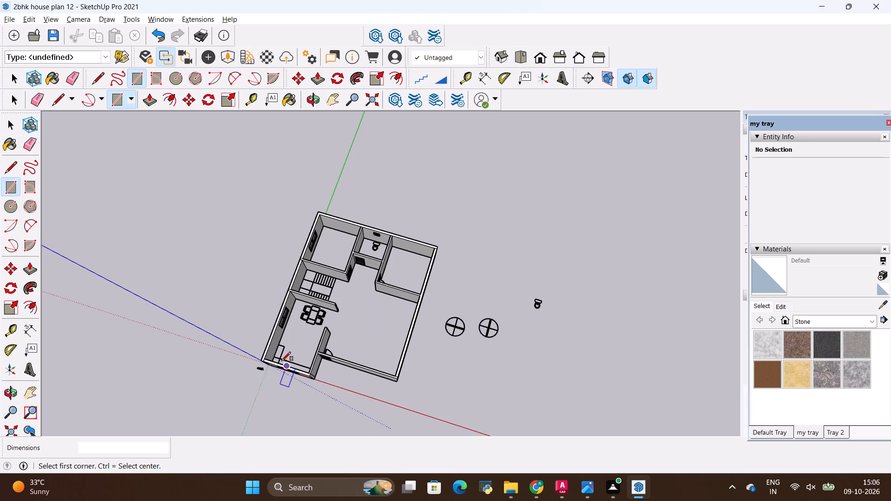
{"action": "middle_click_drag", "start_coordinate": [281, 363], "coordinate": [349, 289]}
{"action": "scroll", "coordinate": [293, 368], "scroll_direction": "up", "scroll_amount": 8}
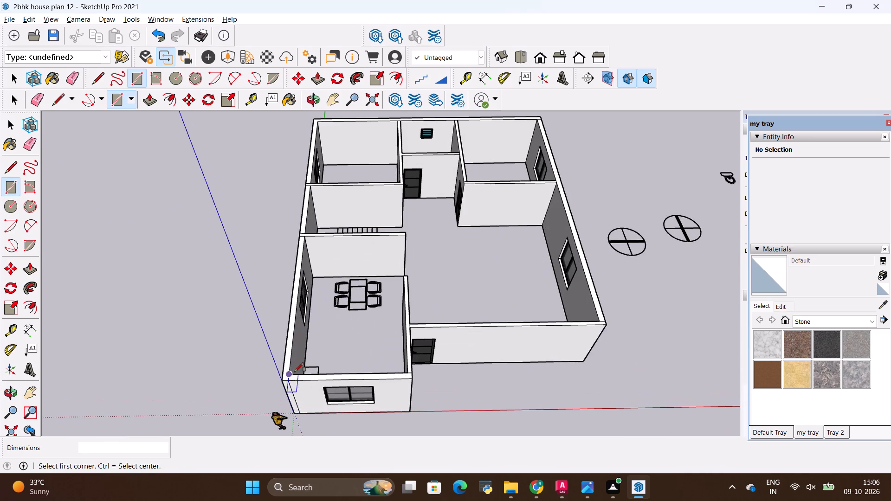
{"action": "left_click", "coordinate": [282, 379]}
{"action": "scroll", "coordinate": [290, 384], "scroll_direction": "down", "scroll_amount": 5}
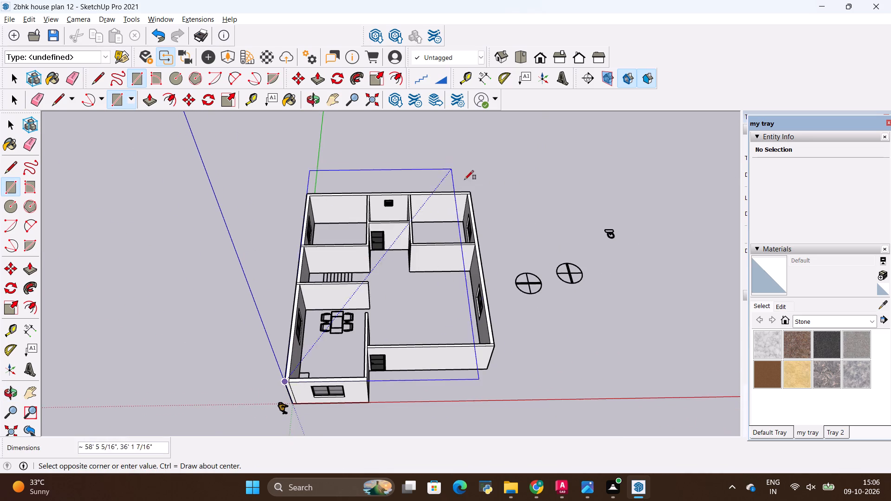
{"action": "scroll", "coordinate": [483, 201], "scroll_direction": "up", "scroll_amount": 7}
{"action": "left_click", "coordinate": [469, 186]}
Push/Pull the rectangle covering the house into a slab 6" thick.
{"action": "scroll", "coordinate": [466, 193], "scroll_direction": "up", "scroll_amount": 3}
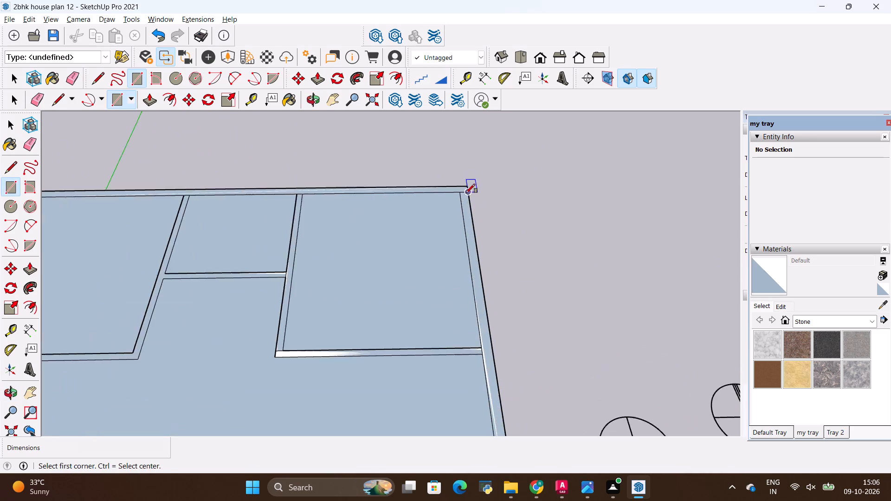
{"action": "scroll", "coordinate": [466, 193], "scroll_direction": "up", "scroll_amount": 4}
{"action": "key", "text": "p"}
{"action": "left_click", "coordinate": [439, 225]}
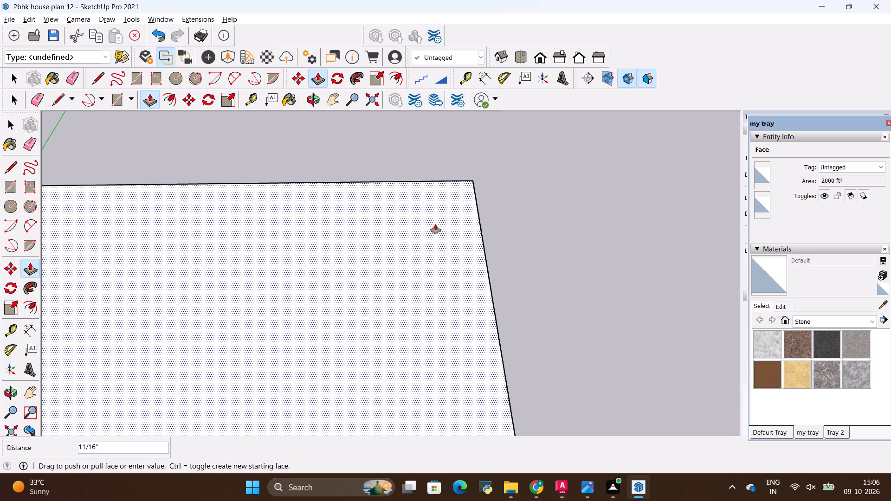
{"action": "key", "text": "BackSpace"}
{"action": "key", "text": "6"}
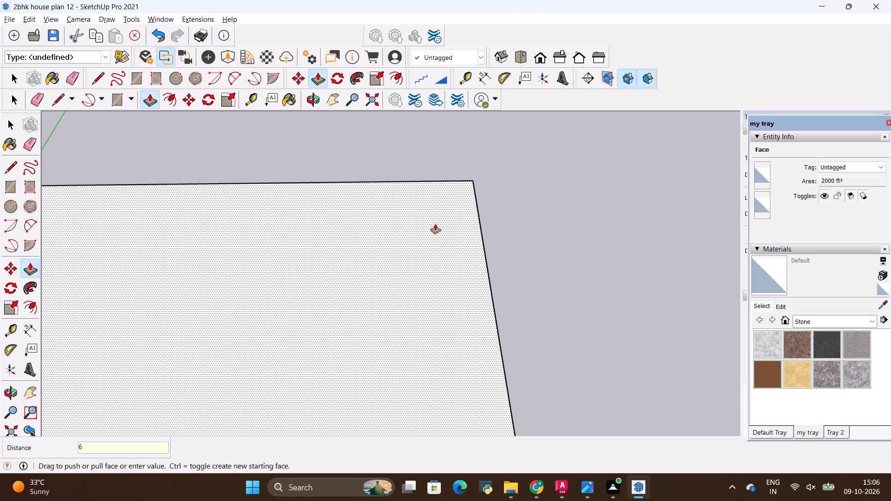
{"action": "key", "text": "shift+quotedbl"}
{"action": "key", "text": "Return"}
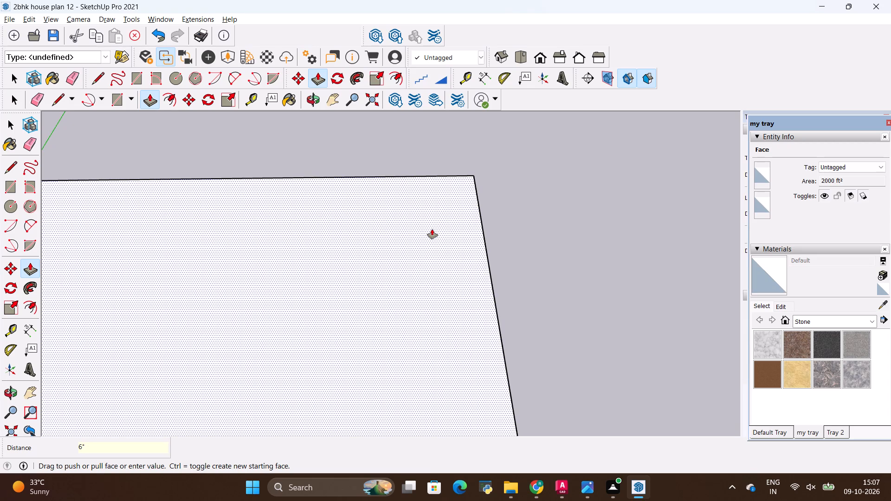
Select all the faces and edges of the slab and make them a group.
{"action": "scroll", "coordinate": [443, 212], "scroll_direction": "down", "scroll_amount": 10}
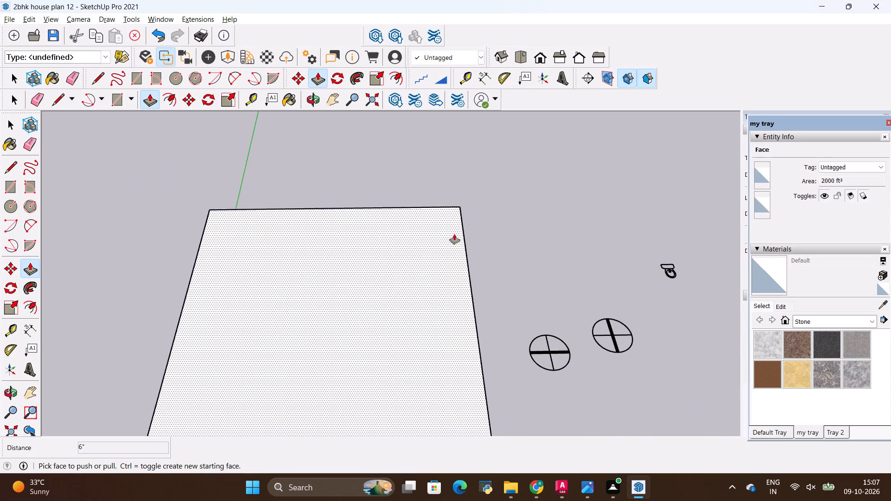
{"action": "middle_click_drag", "start_coordinate": [536, 282], "coordinate": [516, 147]}
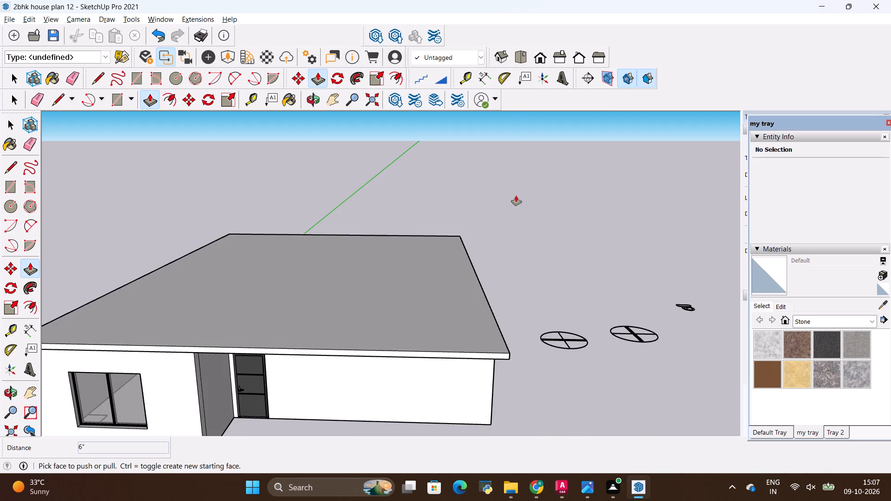
{"action": "middle_click_drag", "start_coordinate": [444, 378], "coordinate": [437, 297]}
{"action": "scroll", "coordinate": [375, 220], "scroll_direction": "up", "scroll_amount": 4}
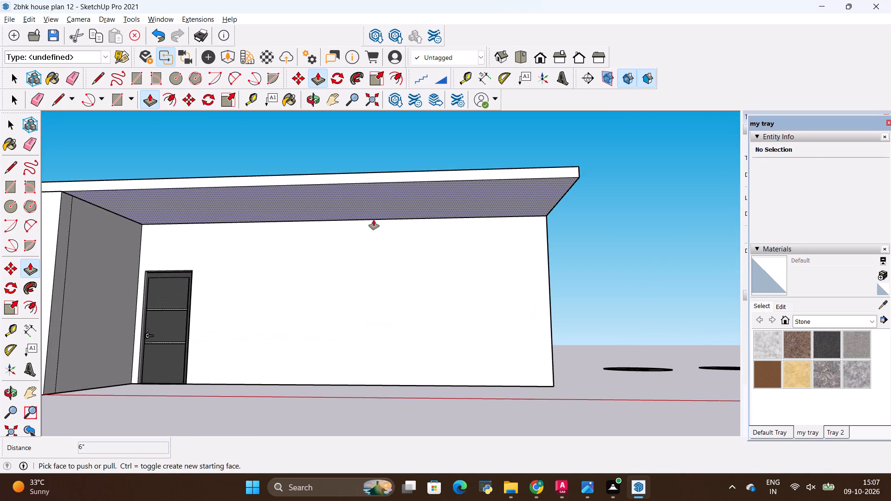
{"action": "scroll", "coordinate": [412, 178], "scroll_direction": "down", "scroll_amount": 4}
{"action": "middle_click_drag", "start_coordinate": [421, 167], "coordinate": [439, 277]}
{"action": "key", "text": "space"}
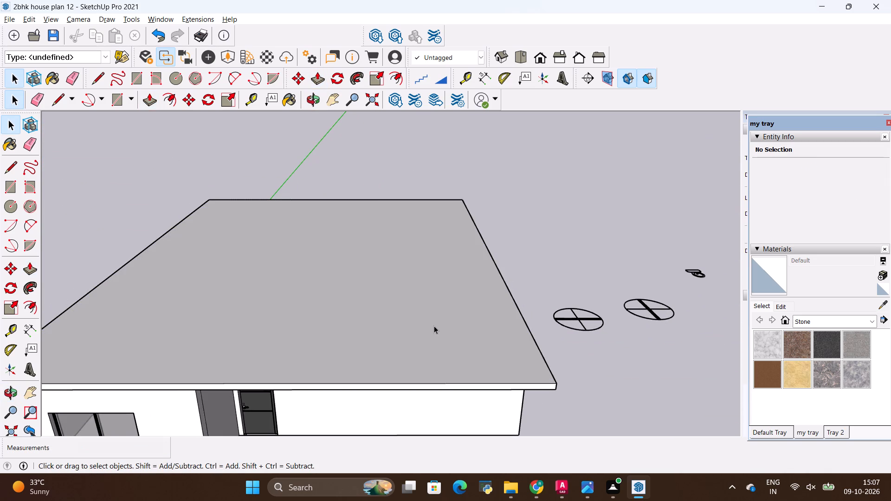
{"action": "triple_click", "coordinate": [433, 326]}
{"action": "scroll", "coordinate": [433, 326], "scroll_direction": "down", "scroll_amount": 6}
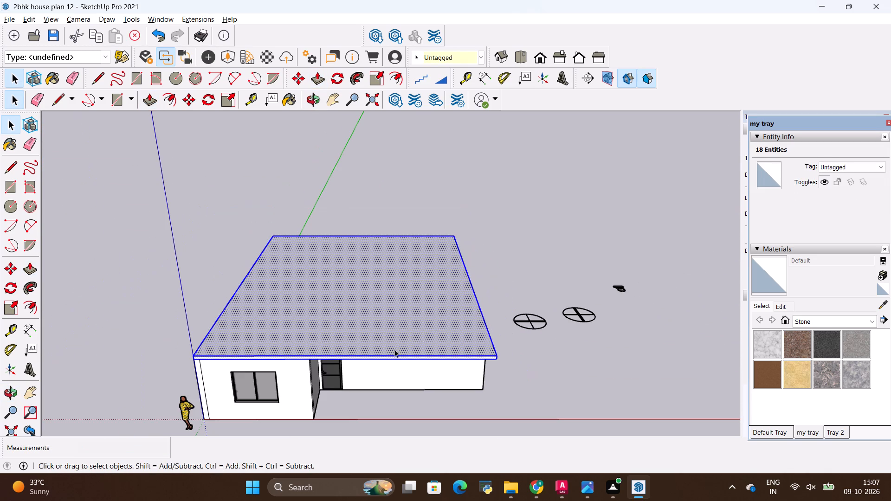
{"action": "middle_click_drag", "start_coordinate": [381, 363], "coordinate": [384, 372]}
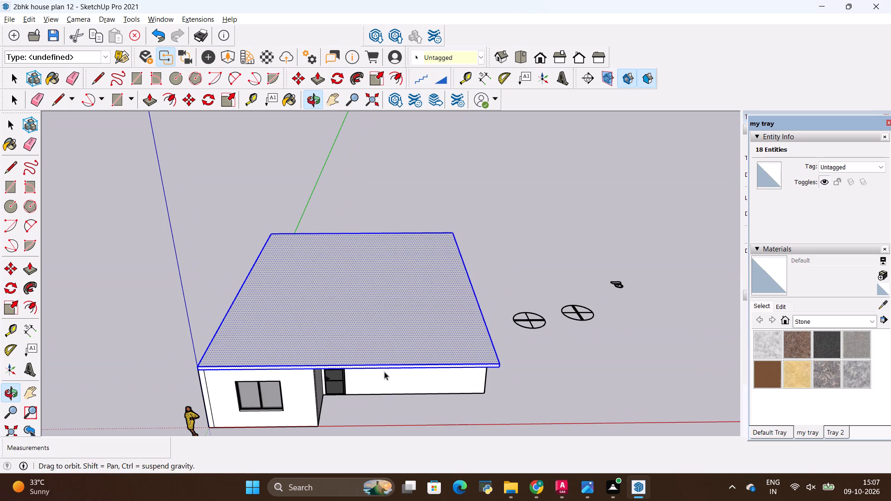
{"action": "right_click", "coordinate": [390, 326]}
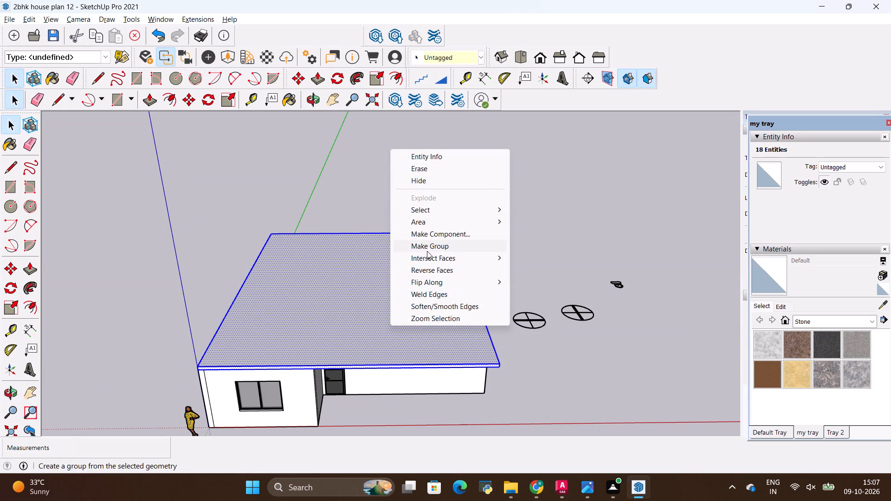
{"action": "left_click", "coordinate": [427, 251]}
Move the slab group by its top front corner down to the base corner of the kitchen wall as a floor slab.
{"action": "scroll", "coordinate": [378, 285], "scroll_direction": "down", "scroll_amount": 5}
{"action": "middle_click_drag", "start_coordinate": [246, 380], "coordinate": [269, 287]}
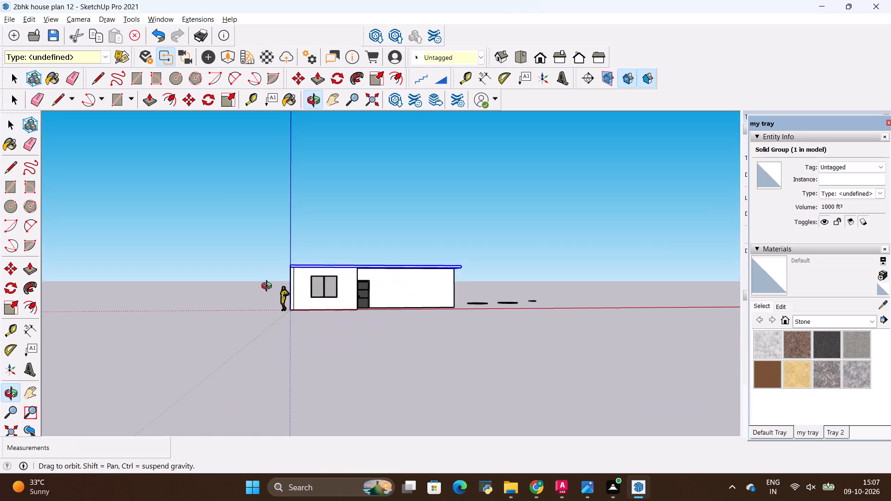
{"action": "middle_click_drag", "start_coordinate": [269, 287], "coordinate": [368, 351]}
{"action": "scroll", "coordinate": [365, 327], "scroll_direction": "up", "scroll_amount": 10}
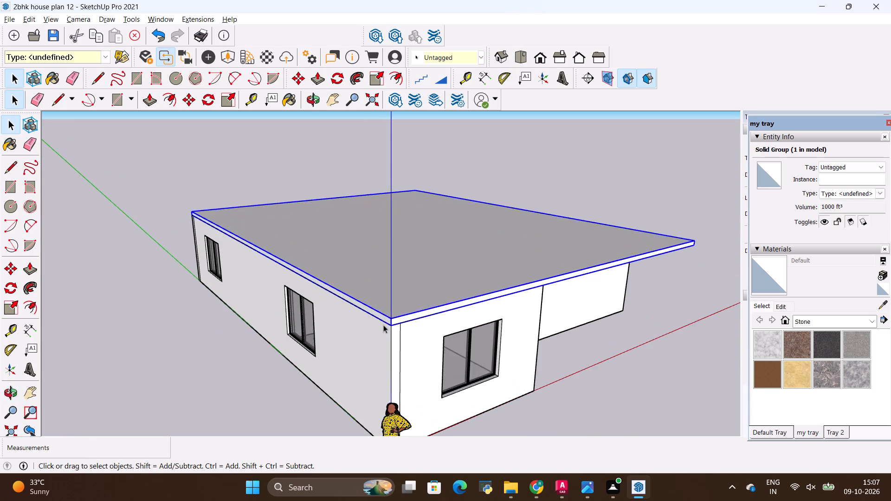
{"action": "scroll", "coordinate": [383, 325], "scroll_direction": "up", "scroll_amount": 4}
{"action": "key", "text": "m"}
{"action": "left_click", "coordinate": [394, 315]}
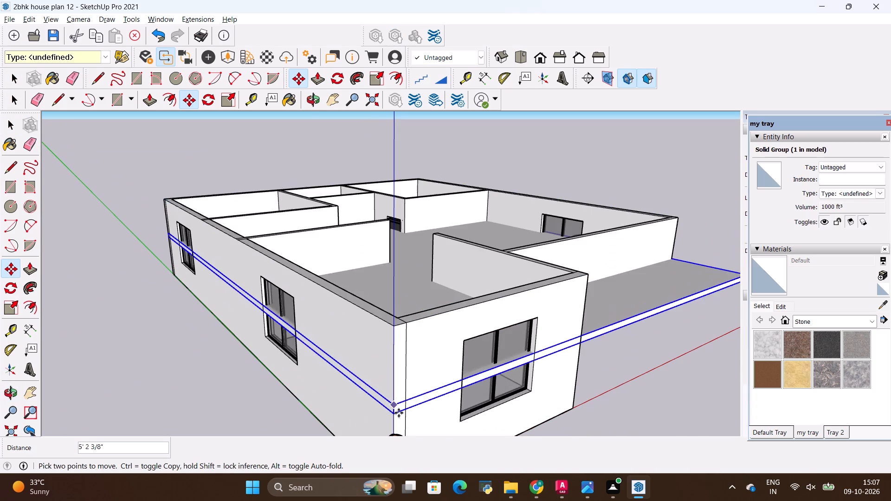
{"action": "scroll", "coordinate": [398, 401], "scroll_direction": "down", "scroll_amount": 6}
{"action": "scroll", "coordinate": [395, 343], "scroll_direction": "down", "scroll_amount": 8}
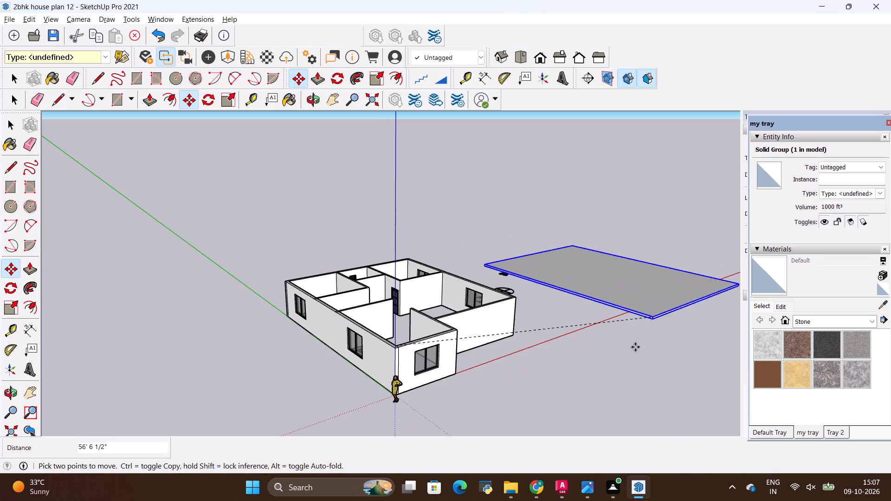
{"action": "scroll", "coordinate": [498, 424], "scroll_direction": "up", "scroll_amount": 9}
{"action": "scroll", "coordinate": [372, 306], "scroll_direction": "up", "scroll_amount": 7}
{"action": "scroll", "coordinate": [355, 291], "scroll_direction": "down", "scroll_amount": 5}
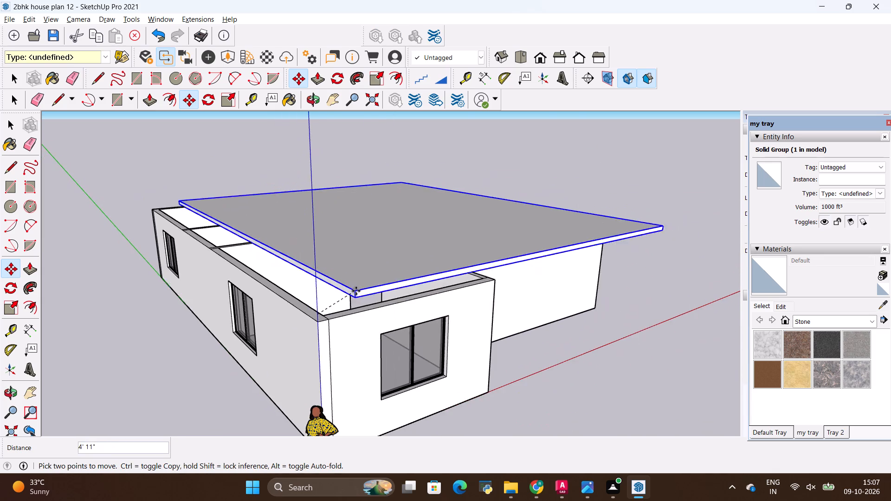
{"action": "middle_click_drag", "start_coordinate": [478, 348], "coordinate": [271, 174]}
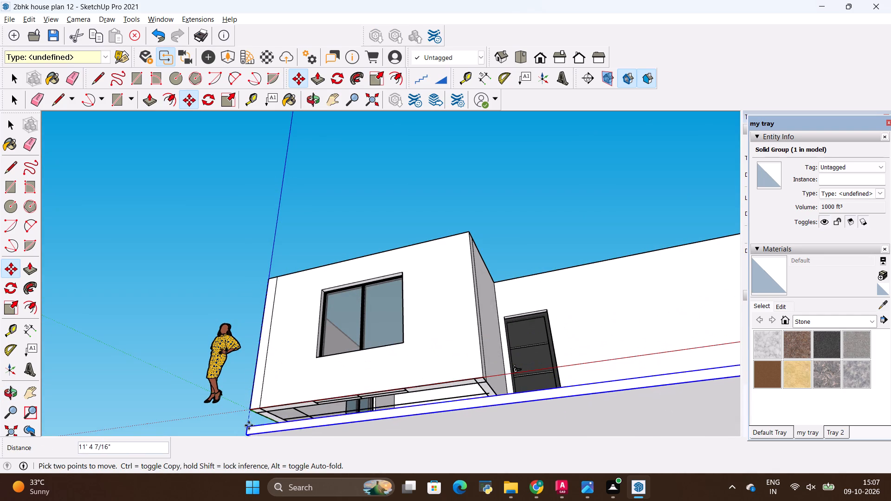
{"action": "left_click", "coordinate": [252, 414]}
{"action": "key", "text": "space"}
{"action": "left_click", "coordinate": [206, 252]}
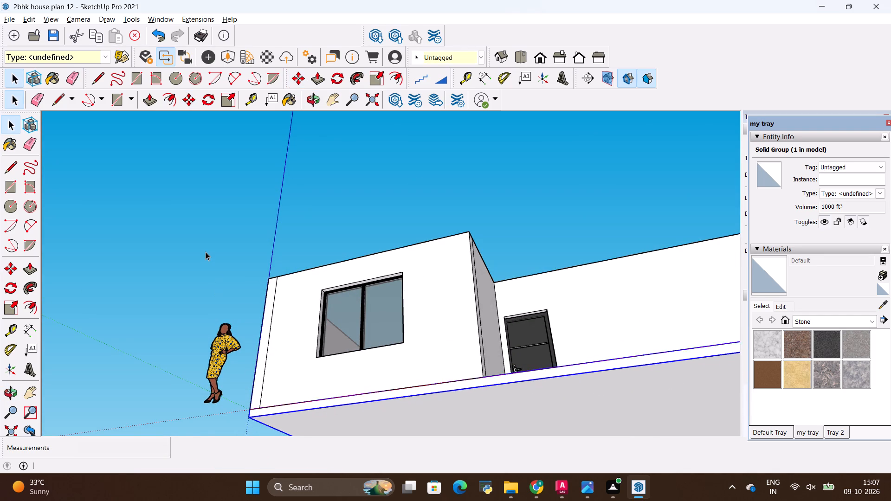
Inspect the house from above, below and several sides to check how the floor slab sits under the walls.
{"action": "scroll", "coordinate": [294, 221], "scroll_direction": "down", "scroll_amount": 4}
{"action": "middle_click_drag", "start_coordinate": [297, 211], "coordinate": [331, 354]}
{"action": "scroll", "coordinate": [280, 262], "scroll_direction": "down", "scroll_amount": 6}
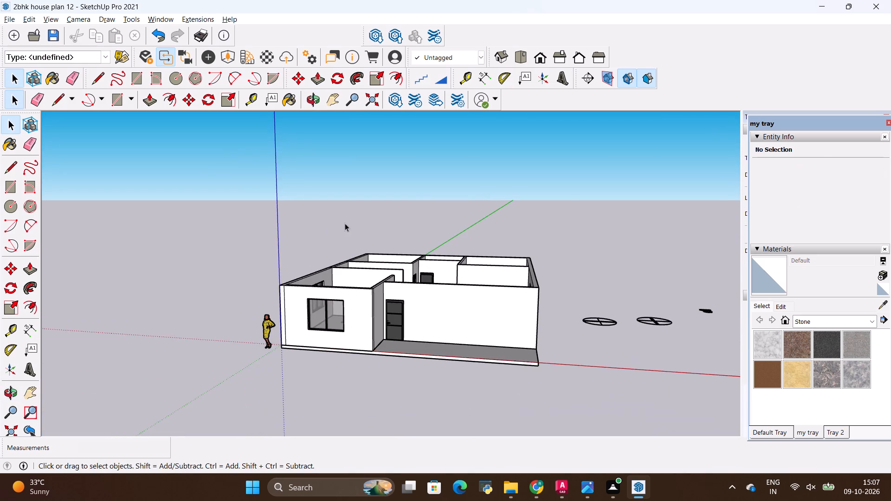
{"action": "scroll", "coordinate": [332, 219], "scroll_direction": "up", "scroll_amount": 1}
{"action": "middle_click_drag", "start_coordinate": [332, 219], "coordinate": [386, 345]}
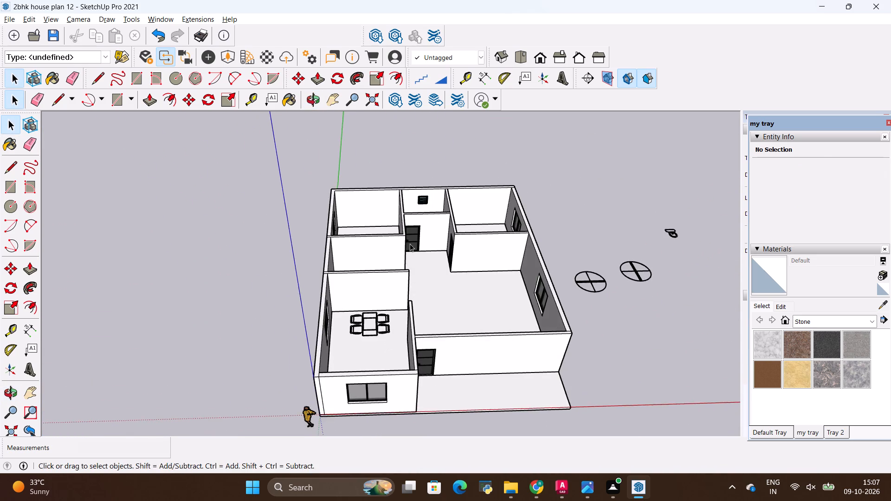
{"action": "scroll", "coordinate": [410, 243], "scroll_direction": "up", "scroll_amount": 3}
{"action": "scroll", "coordinate": [370, 358], "scroll_direction": "up", "scroll_amount": 11}
{"action": "left_click", "coordinate": [363, 386]}
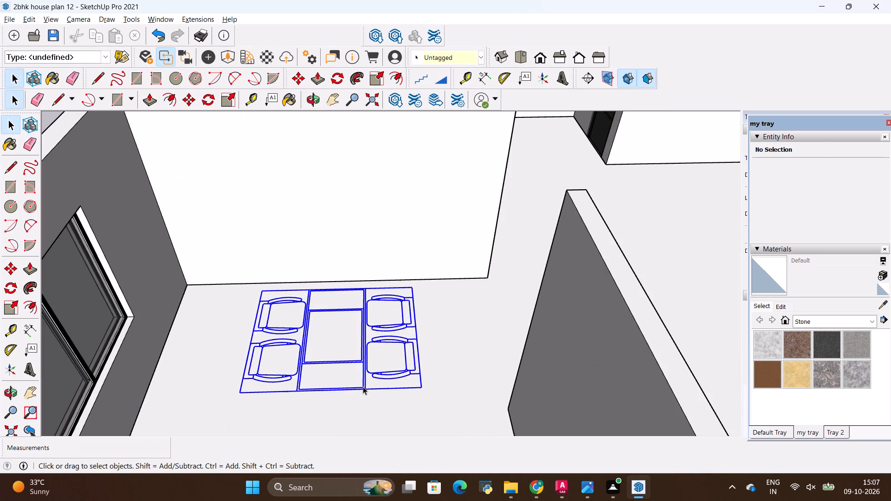
{"action": "left_click", "coordinate": [430, 353]}
{"action": "scroll", "coordinate": [428, 352], "scroll_direction": "down", "scroll_amount": 18}
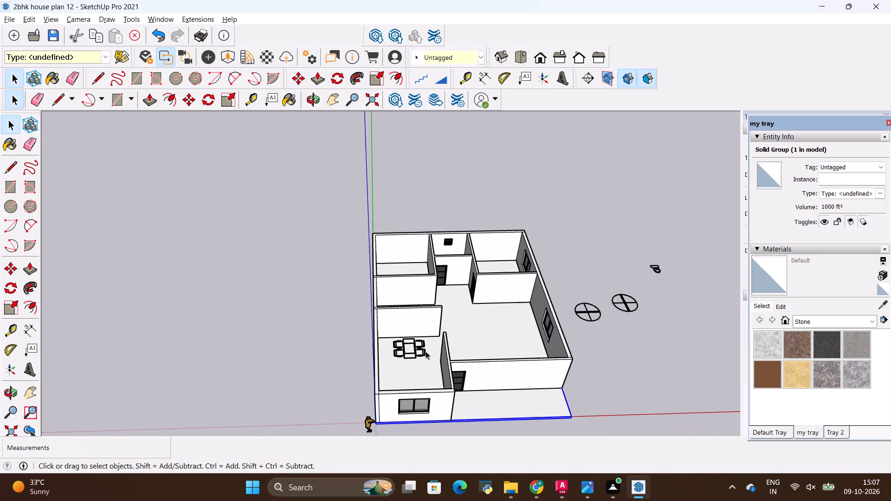
{"action": "scroll", "coordinate": [436, 236], "scroll_direction": "up", "scroll_amount": 6}
{"action": "key", "text": "space"}
{"action": "left_click", "coordinate": [455, 205]}
{"action": "scroll", "coordinate": [297, 244], "scroll_direction": "down", "scroll_amount": 5}
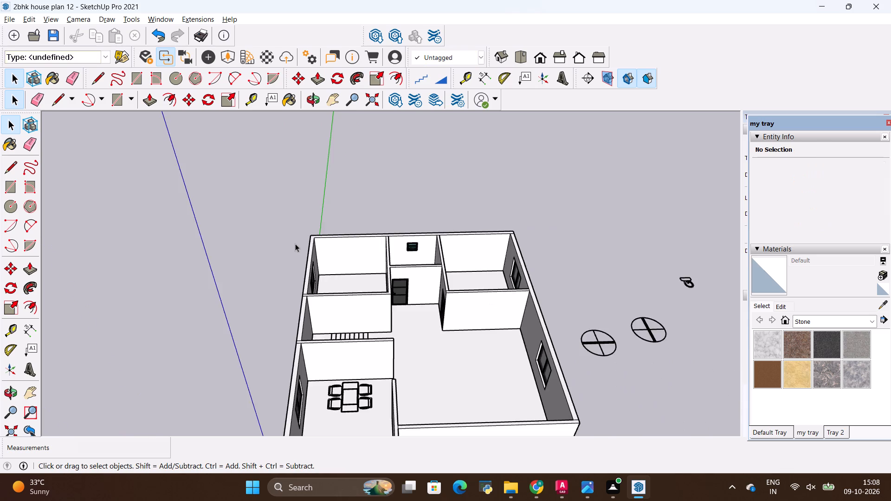
{"action": "scroll", "coordinate": [295, 242], "scroll_direction": "down", "scroll_amount": 5}
{"action": "scroll", "coordinate": [404, 208], "scroll_direction": "up", "scroll_amount": 3}
{"action": "scroll", "coordinate": [405, 208], "scroll_direction": "down", "scroll_amount": 5}
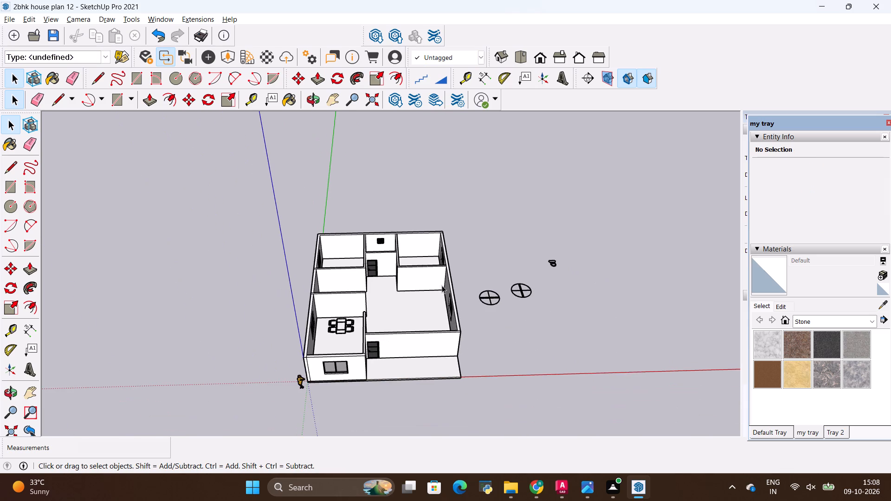
{"action": "middle_click_drag", "start_coordinate": [500, 368], "coordinate": [618, 344]}
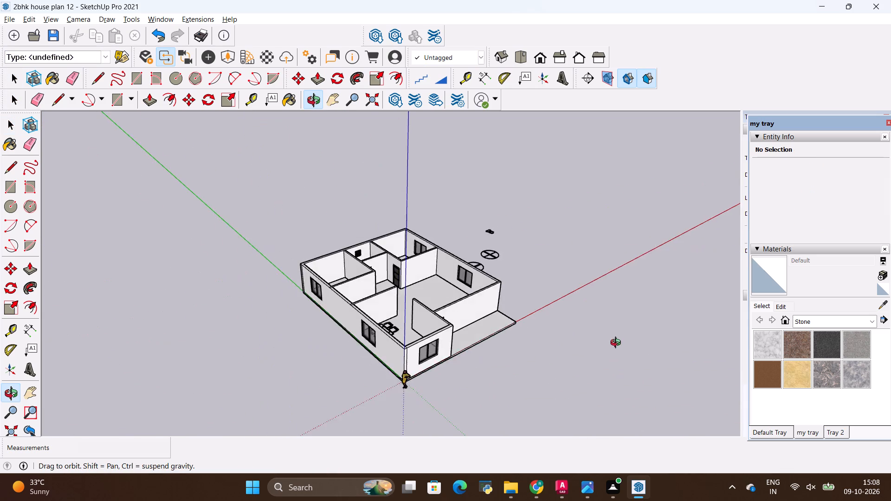
{"action": "middle_click_drag", "start_coordinate": [618, 344], "coordinate": [299, 337]}
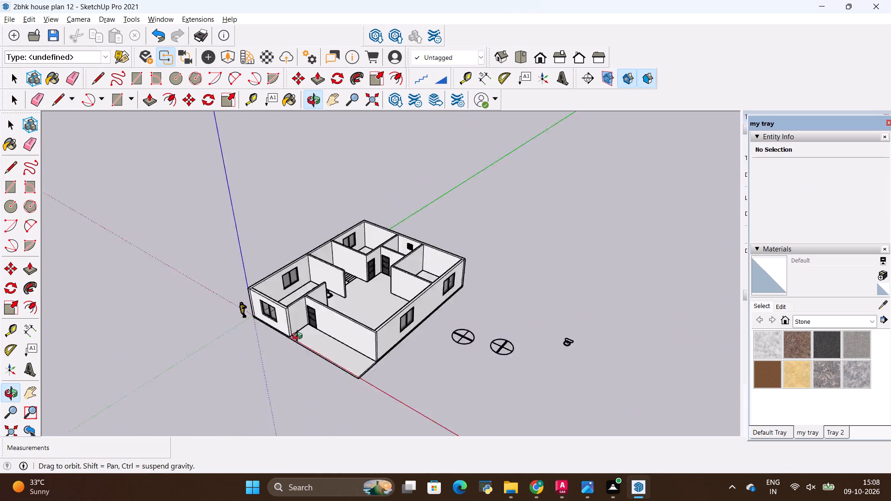
{"action": "middle_click_drag", "start_coordinate": [299, 337], "coordinate": [373, 220]}
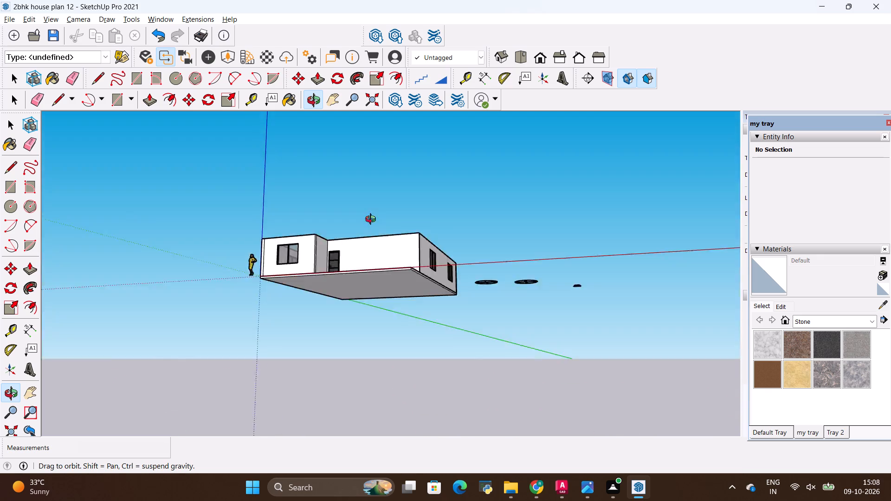
{"action": "middle_click_drag", "start_coordinate": [373, 220], "coordinate": [421, 363]}
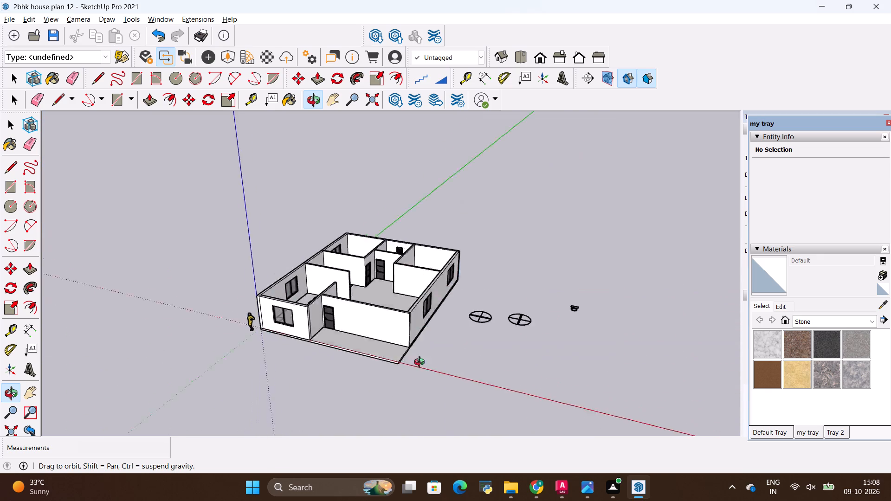
Examine the whole house from the front at low level and from above, checking the walls, room layout and floor slab.
{"action": "middle_click_drag", "start_coordinate": [421, 363], "coordinate": [401, 314]}
{"action": "key", "text": "space"}
{"action": "left_click", "coordinate": [453, 316]}
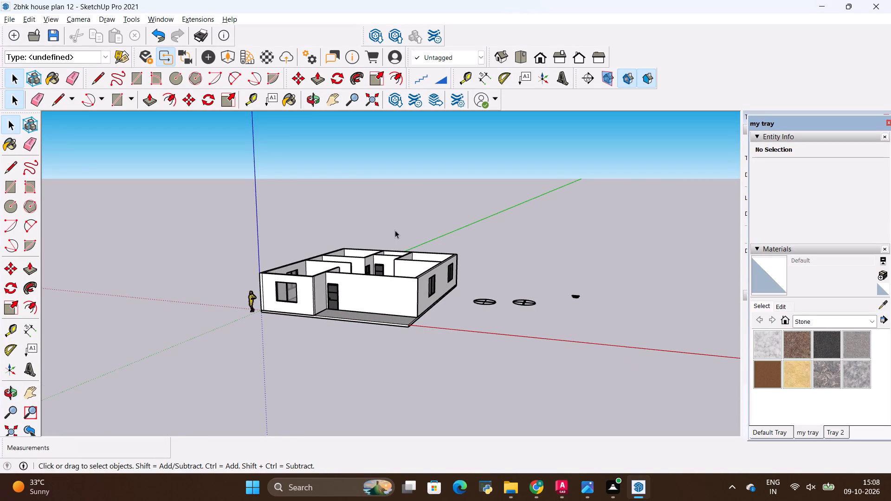
{"action": "left_click", "coordinate": [393, 227]}
{"action": "scroll", "coordinate": [332, 248], "scroll_direction": "up", "scroll_amount": 6}
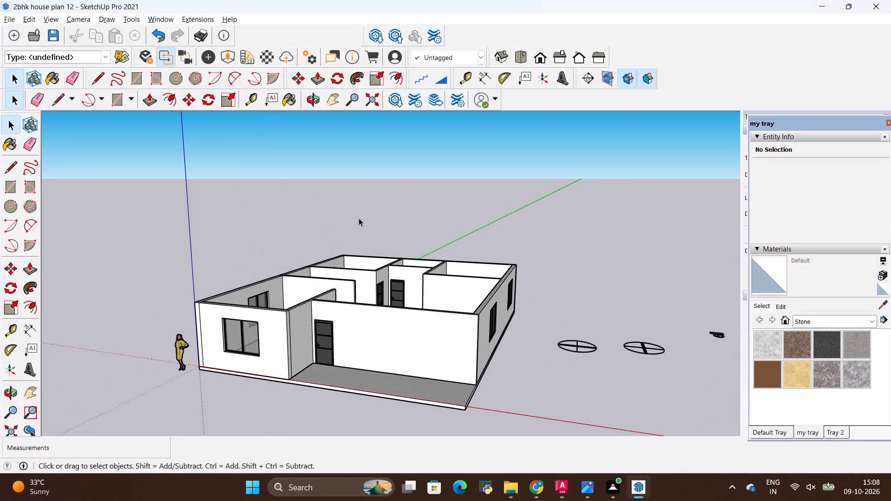
{"action": "scroll", "coordinate": [366, 208], "scroll_direction": "down", "scroll_amount": 4}
{"action": "scroll", "coordinate": [366, 208], "scroll_direction": "up", "scroll_amount": 1}
{"action": "scroll", "coordinate": [366, 208], "scroll_direction": "down", "scroll_amount": 1}
{"action": "middle_click_drag", "start_coordinate": [369, 202], "coordinate": [414, 355]}
{"action": "key", "text": "space"}
{"action": "left_click", "coordinate": [499, 356]}
{"action": "scroll", "coordinate": [348, 272], "scroll_direction": "down", "scroll_amount": 5}
{"action": "middle_click_drag", "start_coordinate": [394, 326], "coordinate": [380, 274]}
{"action": "scroll", "coordinate": [453, 222], "scroll_direction": "up", "scroll_amount": 5}
{"action": "key", "text": "space"}
{"action": "left_click", "coordinate": [434, 238]}
{"action": "scroll", "coordinate": [399, 226], "scroll_direction": "down", "scroll_amount": 5}
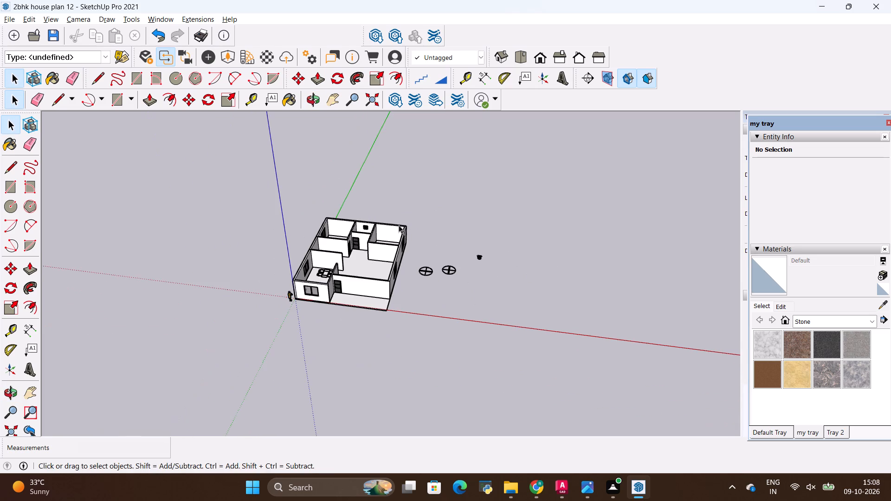
{"action": "middle_click_drag", "start_coordinate": [349, 224], "coordinate": [357, 268]}
{"action": "scroll", "coordinate": [323, 210], "scroll_direction": "up", "scroll_amount": 4}
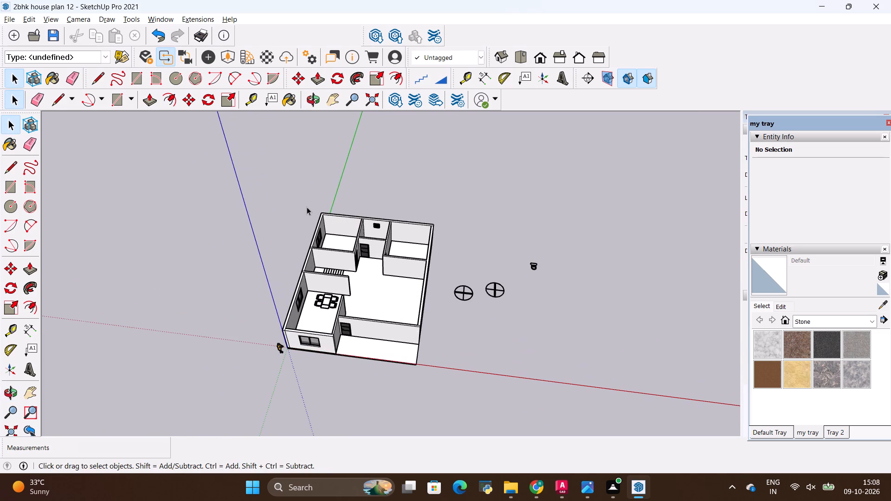
{"action": "left_click", "coordinate": [305, 206]}
{"action": "scroll", "coordinate": [308, 209], "scroll_direction": "up", "scroll_amount": 5}
{"action": "key", "text": "space"}
{"action": "left_click", "coordinate": [316, 181]}
{"action": "scroll", "coordinate": [317, 181], "scroll_direction": "down", "scroll_amount": 6}
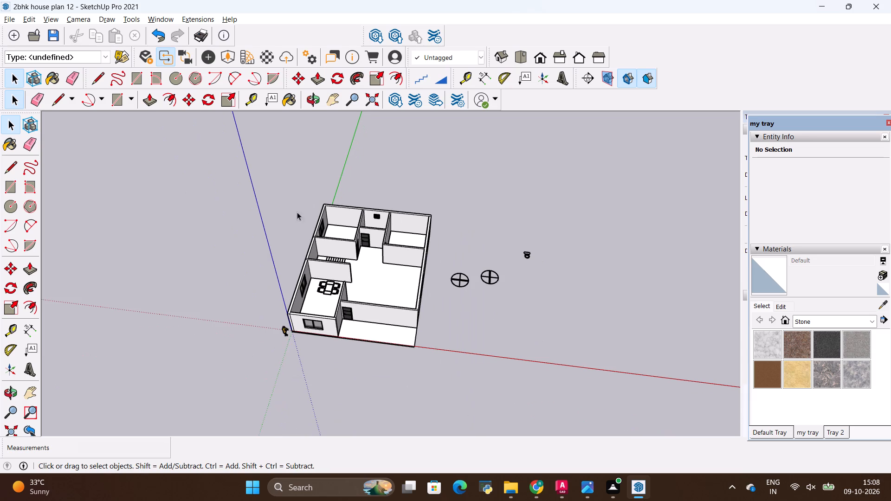
{"action": "scroll", "coordinate": [301, 191], "scroll_direction": "up", "scroll_amount": 7}
{"action": "scroll", "coordinate": [323, 186], "scroll_direction": "down", "scroll_amount": 5}
{"action": "key", "text": "space"}
{"action": "left_click", "coordinate": [323, 186]}
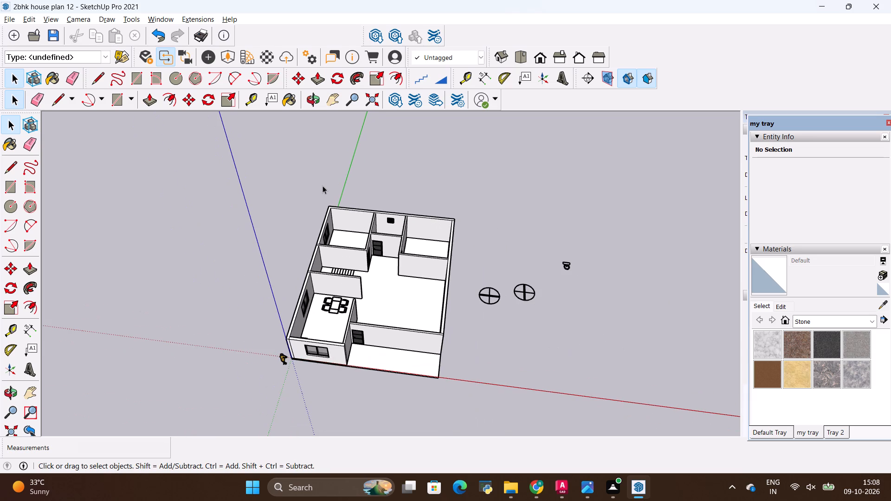
{"action": "middle_click_drag", "start_coordinate": [338, 403], "coordinate": [339, 310]}
{"action": "scroll", "coordinate": [303, 347], "scroll_direction": "up", "scroll_amount": 8}
{"action": "left_click", "coordinate": [297, 363]}
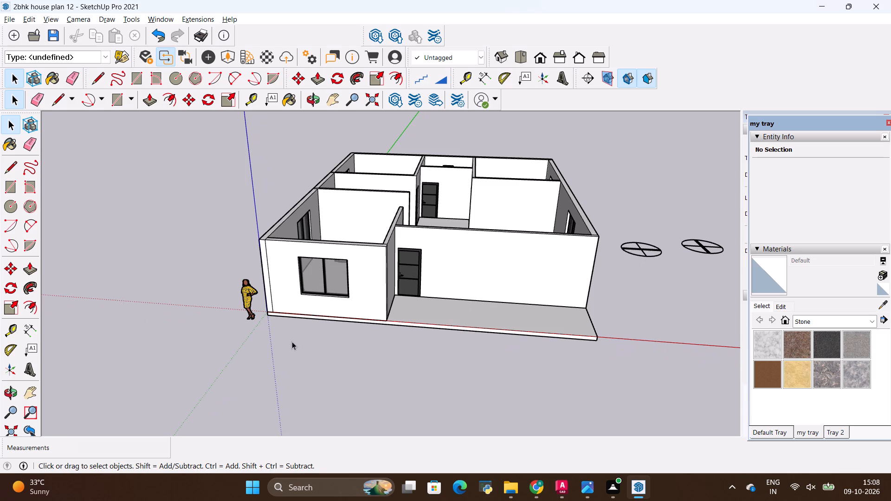
{"action": "scroll", "coordinate": [289, 288], "scroll_direction": "down", "scroll_amount": 5}
{"action": "middle_click_drag", "start_coordinate": [388, 209], "coordinate": [399, 335]}
{"action": "scroll", "coordinate": [385, 295], "scroll_direction": "down", "scroll_amount": 6}
{"action": "scroll", "coordinate": [440, 162], "scroll_direction": "up", "scroll_amount": 2}
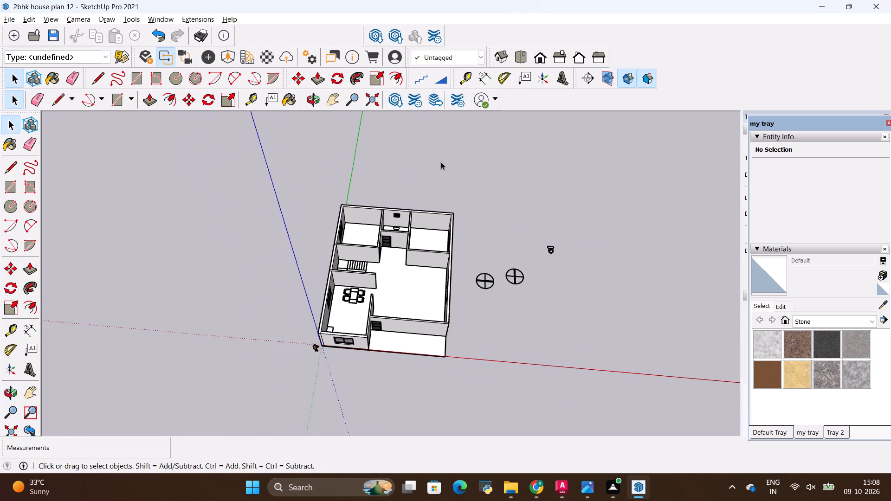
{"action": "scroll", "coordinate": [441, 162], "scroll_direction": "up", "scroll_amount": 1}
{"action": "left_click", "coordinate": [438, 175]}
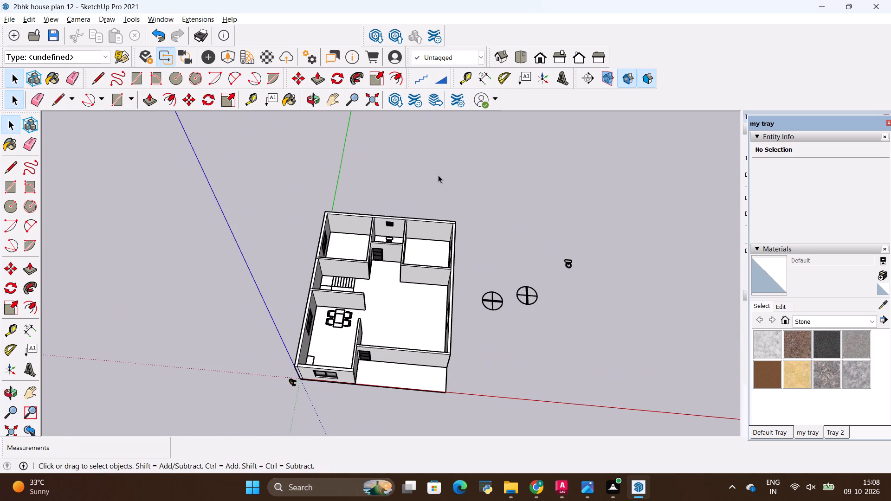
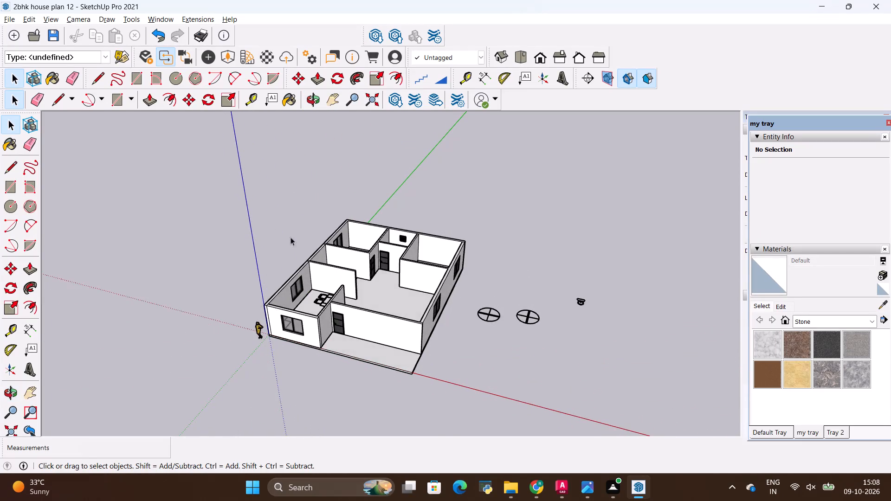
Examine the 2BHK house model's room layout, stairs, dining area and toilet from oblique and near-top viewpoints.
{"action": "scroll", "coordinate": [289, 221], "scroll_direction": "up", "scroll_amount": 4}
{"action": "key", "text": "space"}
{"action": "left_click", "coordinate": [289, 221]}
{"action": "scroll", "coordinate": [290, 222], "scroll_direction": "down", "scroll_amount": 5}
{"action": "middle_click_drag", "start_coordinate": [316, 238], "coordinate": [334, 369]}
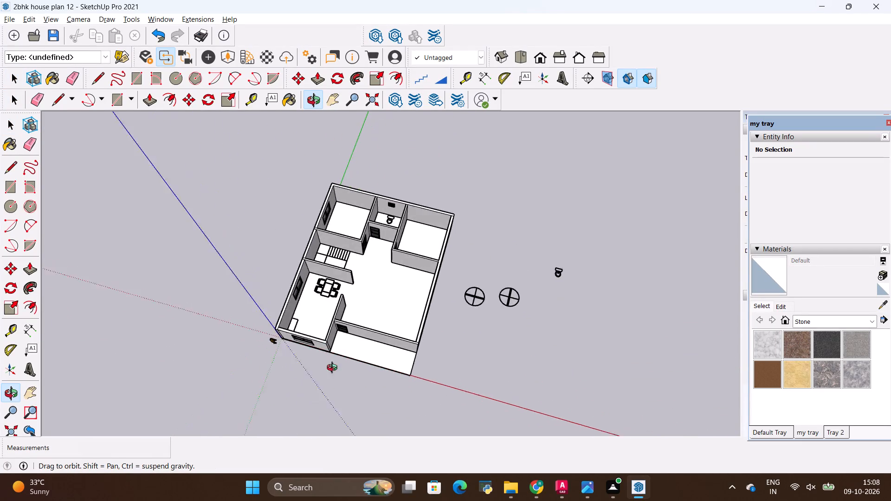
{"action": "middle_click_drag", "start_coordinate": [334, 369], "coordinate": [383, 298]}
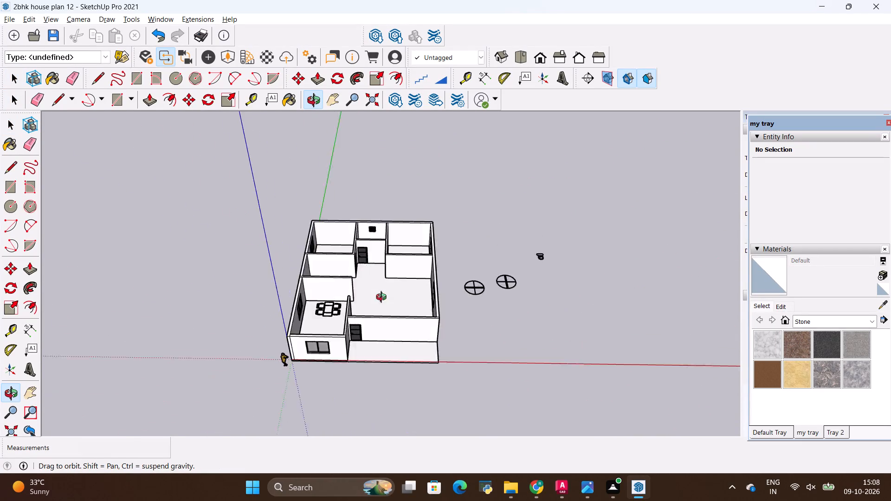
{"action": "middle_click_drag", "start_coordinate": [383, 298], "coordinate": [349, 296]}
{"action": "scroll", "coordinate": [323, 201], "scroll_direction": "up", "scroll_amount": 4}
{"action": "key", "text": "space"}
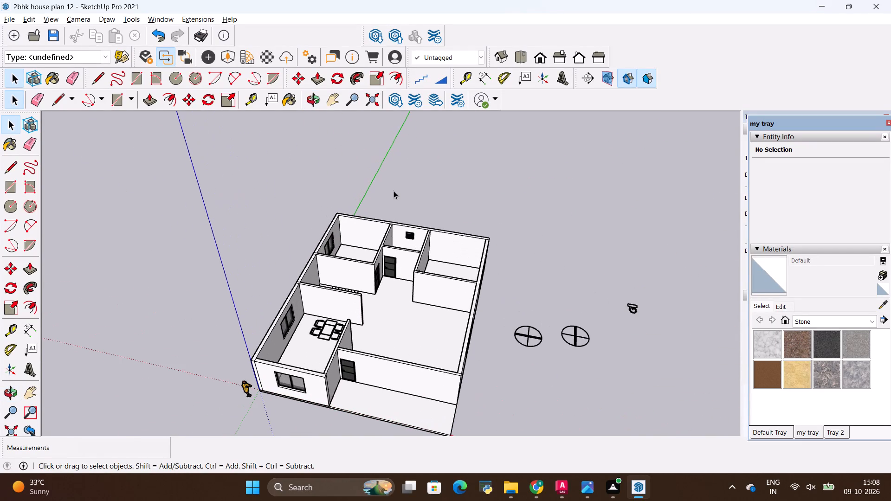
{"action": "left_click", "coordinate": [394, 191]}
{"action": "scroll", "coordinate": [394, 189], "scroll_direction": "down", "scroll_amount": 5}
{"action": "middle_click_drag", "start_coordinate": [395, 188], "coordinate": [431, 301]}
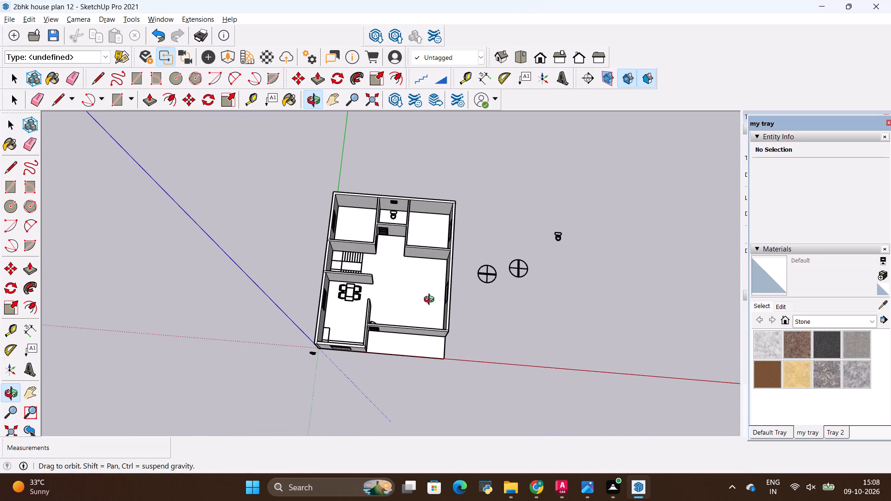
{"action": "middle_click_drag", "start_coordinate": [431, 301], "coordinate": [432, 301]}
{"action": "key", "text": "space"}
{"action": "left_click", "coordinate": [477, 227]}
{"action": "scroll", "coordinate": [443, 203], "scroll_direction": "up", "scroll_amount": 3}
{"action": "scroll", "coordinate": [379, 177], "scroll_direction": "up", "scroll_amount": 1}
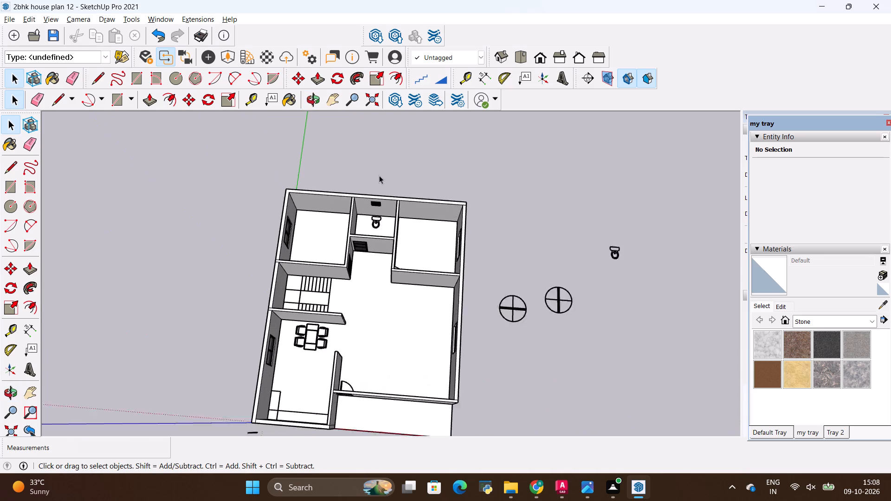
{"action": "scroll", "coordinate": [379, 175], "scroll_direction": "up", "scroll_amount": 8}
{"action": "scroll", "coordinate": [391, 170], "scroll_direction": "down", "scroll_amount": 10}
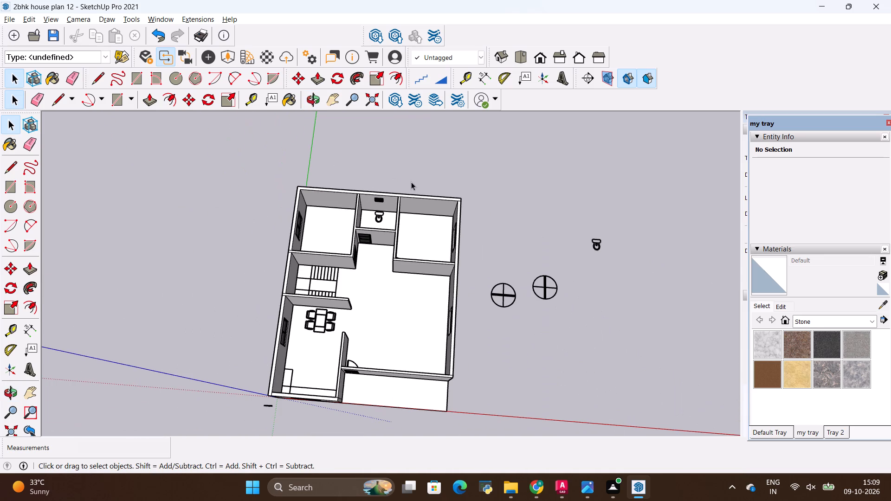
{"action": "left_click", "coordinate": [426, 167]}
Inspect the house's front side with its window, entrance door and porch, and its interior walls from several angles.
{"action": "scroll", "coordinate": [395, 263], "scroll_direction": "down", "scroll_amount": 3}
{"action": "middle_click_drag", "start_coordinate": [394, 408], "coordinate": [340, 323]}
{"action": "scroll", "coordinate": [337, 216], "scroll_direction": "up", "scroll_amount": 1}
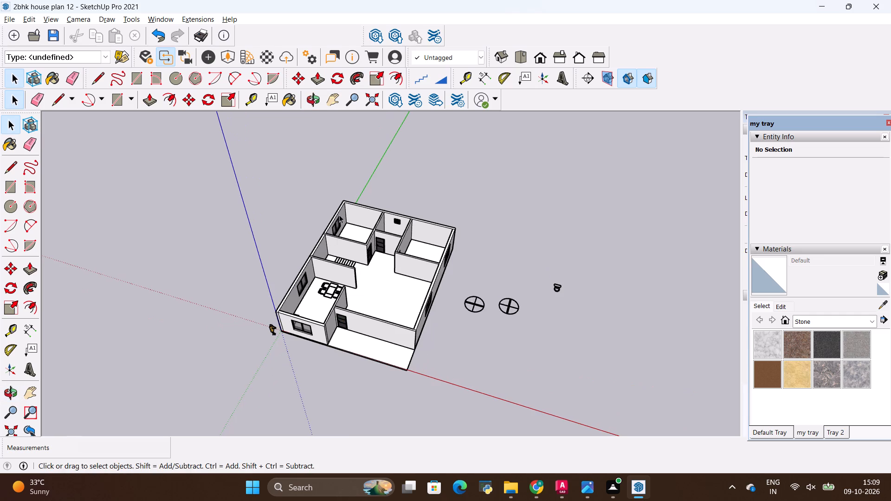
{"action": "scroll", "coordinate": [339, 215], "scroll_direction": "up", "scroll_amount": 4}
{"action": "left_click", "coordinate": [404, 180]}
{"action": "scroll", "coordinate": [416, 208], "scroll_direction": "down", "scroll_amount": 4}
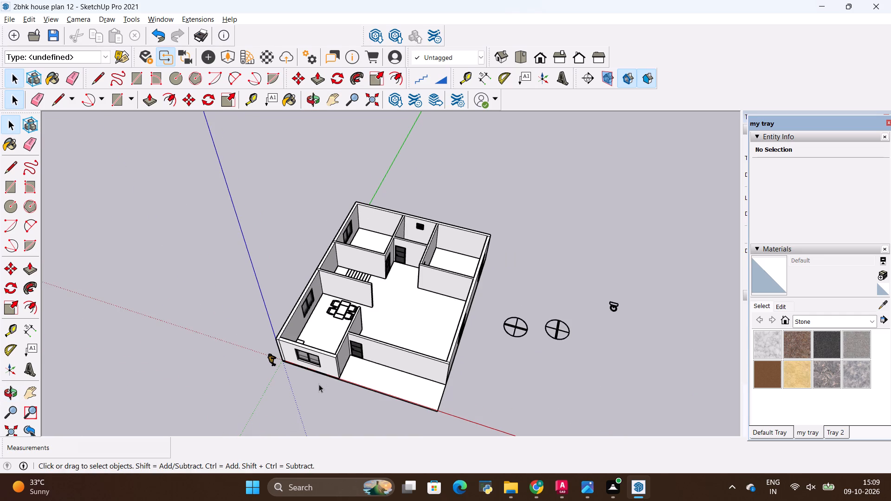
{"action": "left_click", "coordinate": [319, 384]}
{"action": "middle_click_drag", "start_coordinate": [319, 384], "coordinate": [428, 330]}
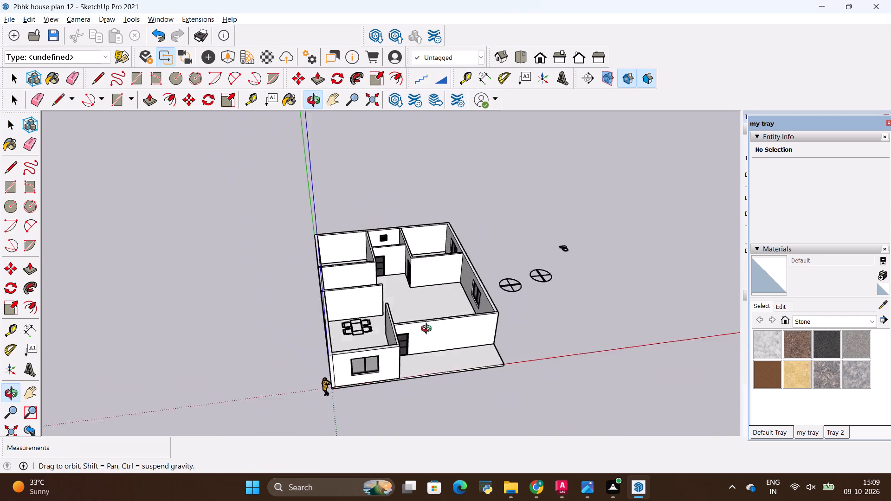
{"action": "middle_click_drag", "start_coordinate": [428, 330], "coordinate": [430, 294]}
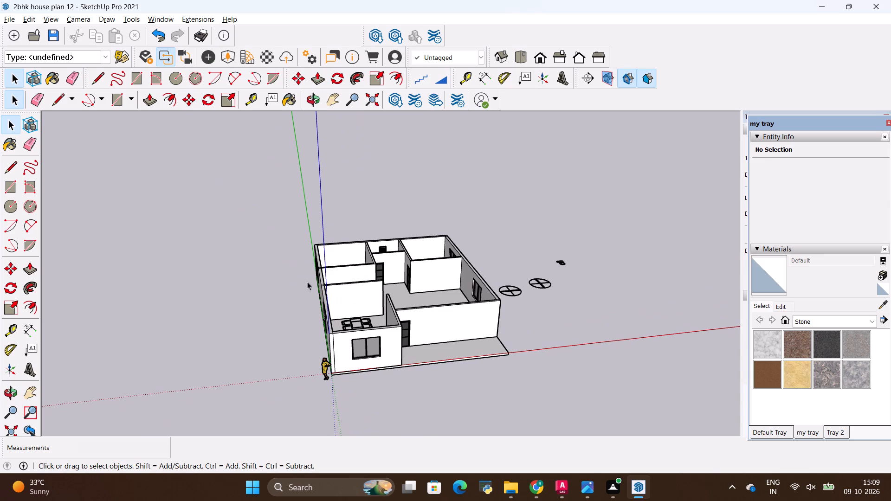
{"action": "key", "text": "space"}
{"action": "left_click", "coordinate": [250, 270]}
{"action": "scroll", "coordinate": [432, 306], "scroll_direction": "up", "scroll_amount": 3}
{"action": "key", "text": "space"}
{"action": "left_click", "coordinate": [516, 221]}
{"action": "scroll", "coordinate": [497, 224], "scroll_direction": "down", "scroll_amount": 3}
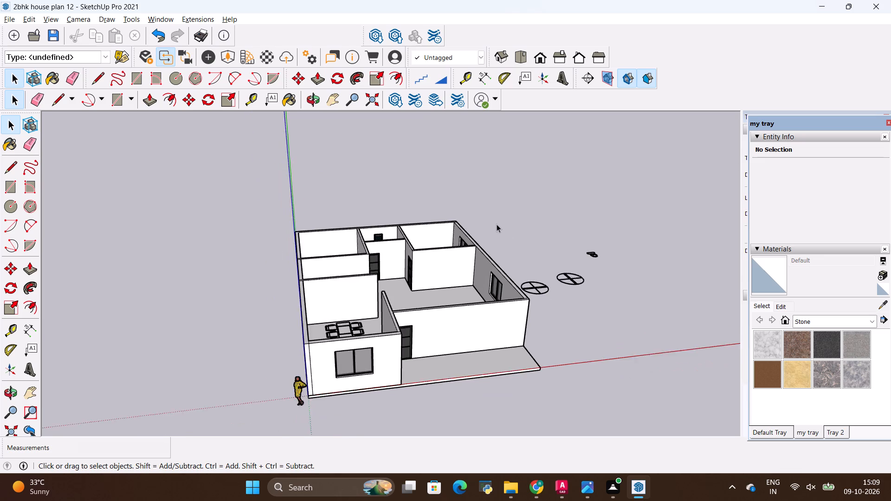
{"action": "middle_click_drag", "start_coordinate": [514, 221], "coordinate": [417, 347]}
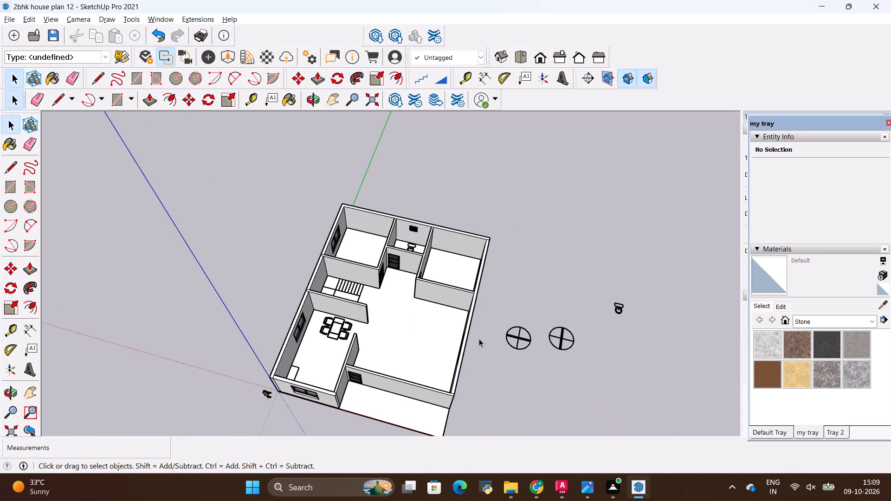
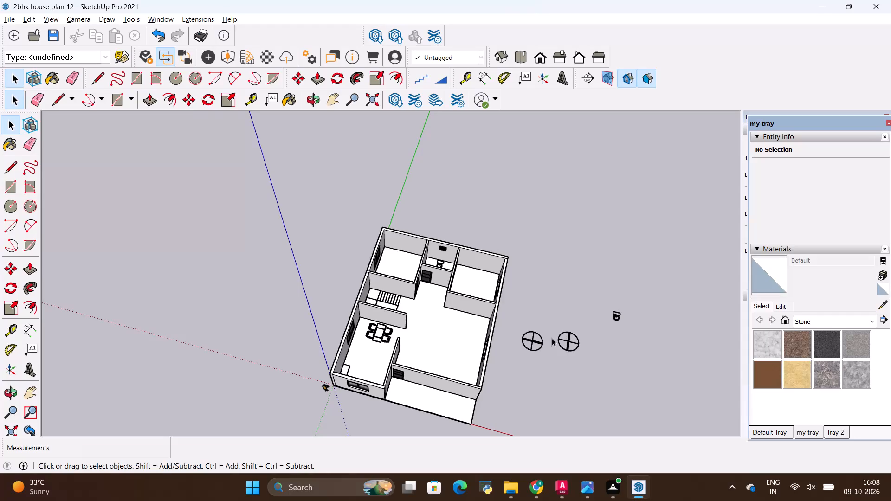
Examine the 2BHK house's overall room layout, dining area, stairs and porch from the elevated front viewpoint.
{"action": "left_click", "coordinate": [569, 294]}
{"action": "left_click", "coordinate": [573, 298]}
{"action": "scroll", "coordinate": [603, 329], "scroll_direction": "down", "scroll_amount": 3}
{"action": "scroll", "coordinate": [517, 306], "scroll_direction": "up", "scroll_amount": 3}
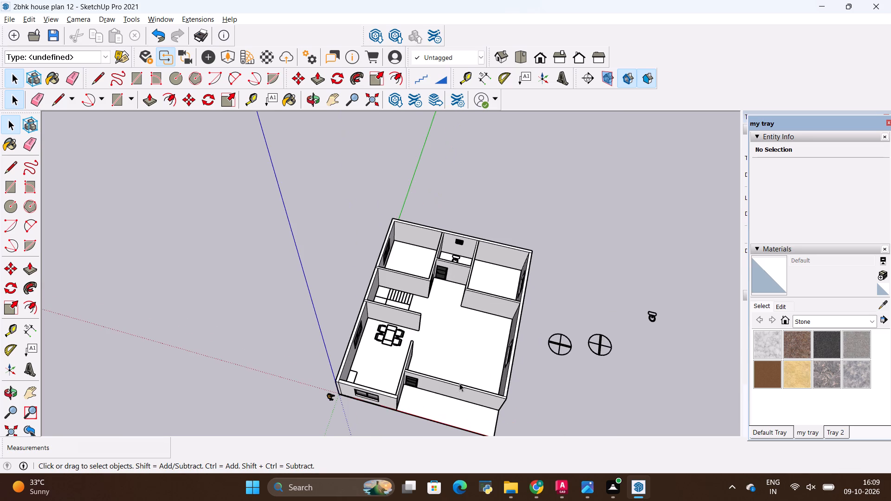
{"action": "scroll", "coordinate": [466, 331], "scroll_direction": "down", "scroll_amount": 1}
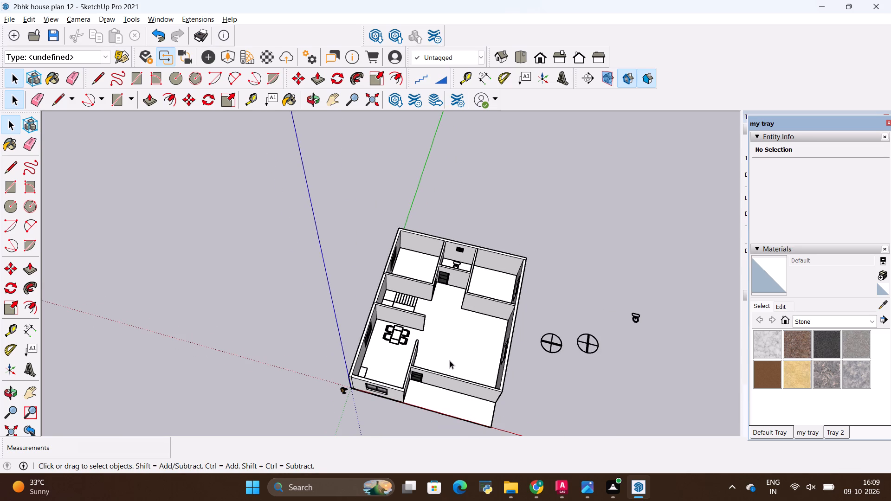
{"action": "scroll", "coordinate": [447, 362], "scroll_direction": "up", "scroll_amount": 2}
{"action": "scroll", "coordinate": [440, 367], "scroll_direction": "down", "scroll_amount": 1}
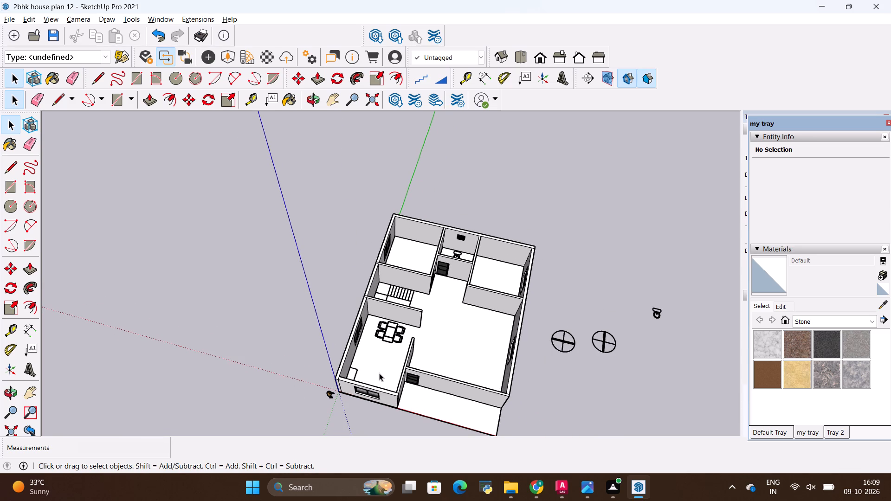
{"action": "scroll", "coordinate": [350, 404], "scroll_direction": "up", "scroll_amount": 3}
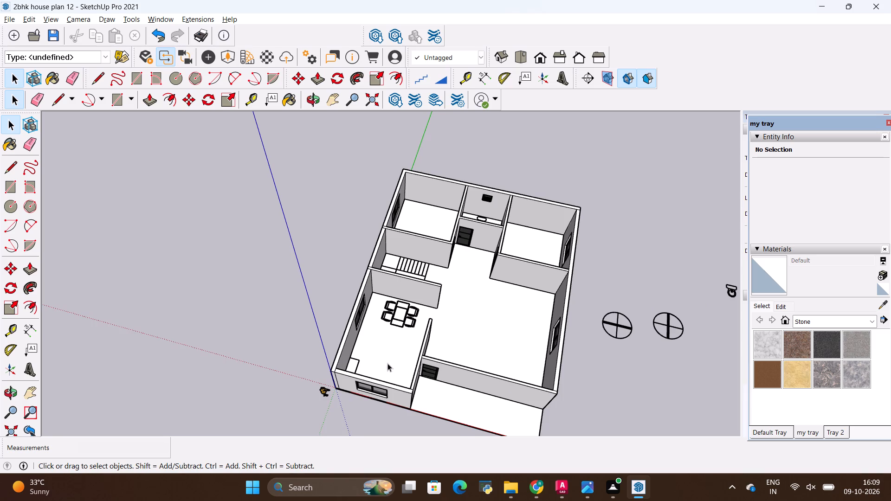
{"action": "scroll", "coordinate": [396, 359], "scroll_direction": "down", "scroll_amount": 2}
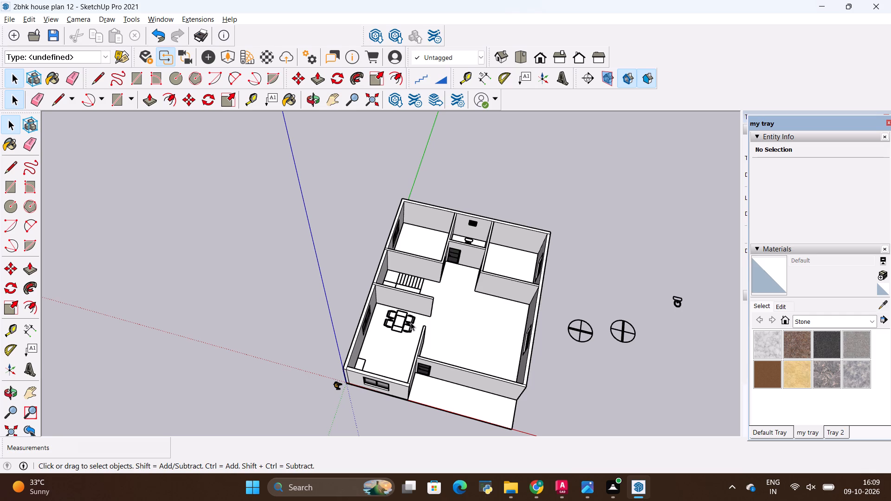
{"action": "scroll", "coordinate": [445, 305], "scroll_direction": "down", "scroll_amount": 3}
{"action": "scroll", "coordinate": [448, 346], "scroll_direction": "up", "scroll_amount": 10}
{"action": "scroll", "coordinate": [540, 307], "scroll_direction": "down", "scroll_amount": 5}
Inspect the house's front and side walls, windows, doors and interior partitions from lower oblique and corner viewpoints.
{"action": "middle_click_drag", "start_coordinate": [523, 324], "coordinate": [511, 283]}
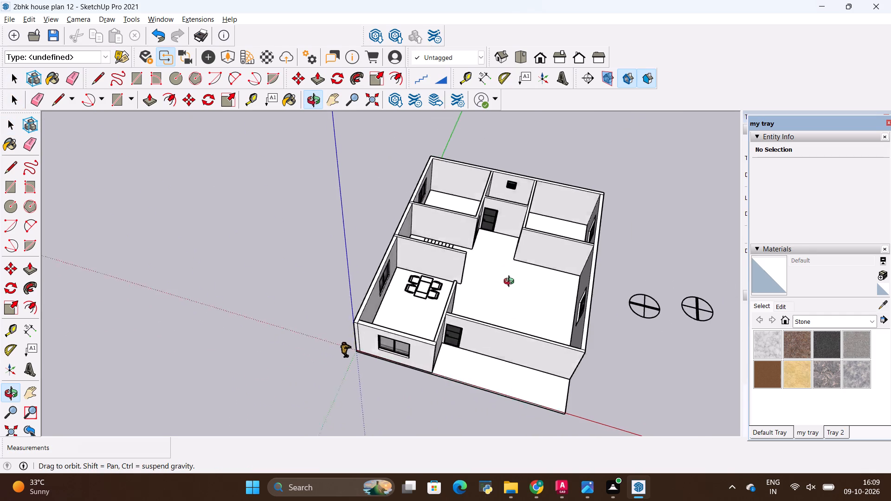
{"action": "middle_click_drag", "start_coordinate": [511, 283], "coordinate": [544, 224]}
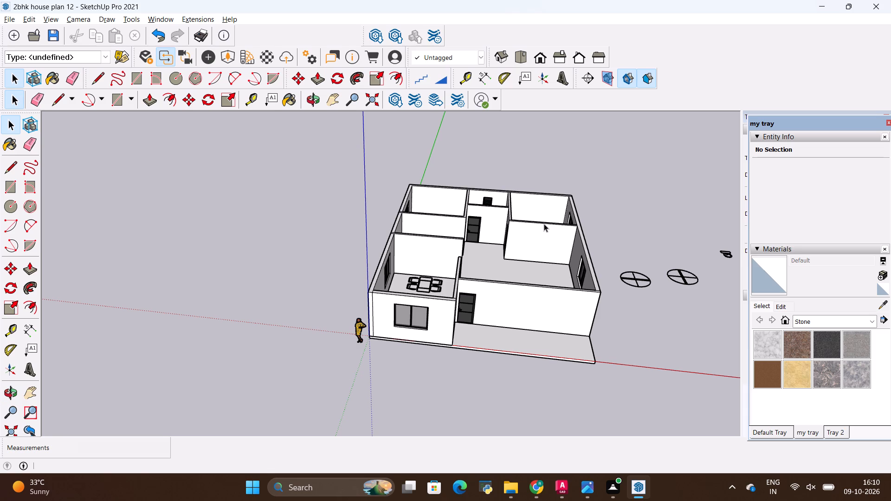
{"action": "scroll", "coordinate": [499, 214], "scroll_direction": "down", "scroll_amount": 2}
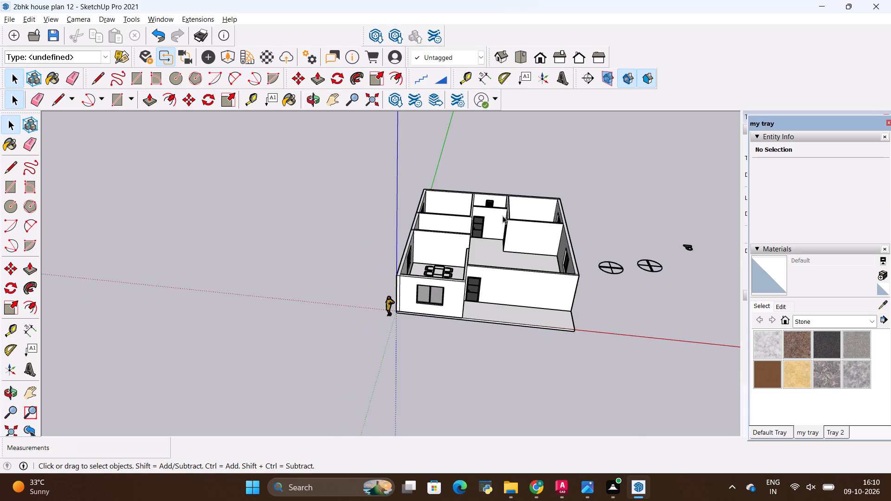
{"action": "scroll", "coordinate": [501, 202], "scroll_direction": "up", "scroll_amount": 4}
{"action": "scroll", "coordinate": [458, 194], "scroll_direction": "down", "scroll_amount": 5}
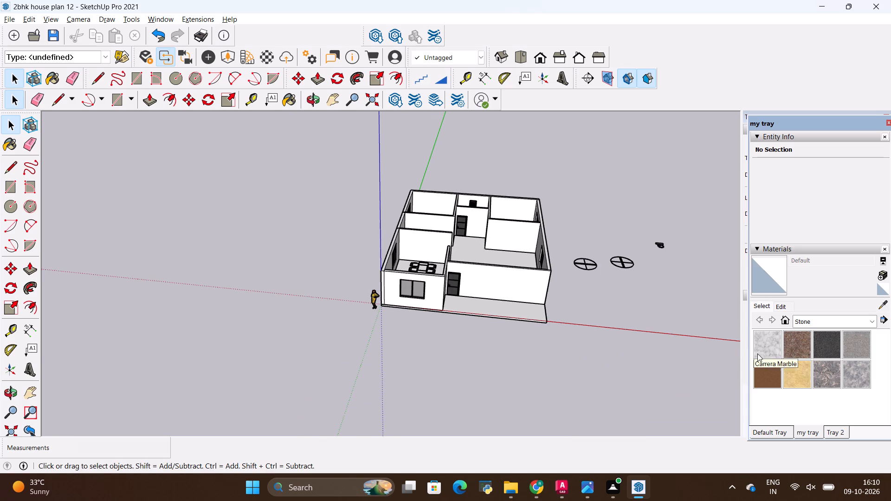
{"action": "scroll", "coordinate": [555, 314], "scroll_direction": "up", "scroll_amount": 1}
{"action": "scroll", "coordinate": [434, 242], "scroll_direction": "down", "scroll_amount": 5}
{"action": "scroll", "coordinate": [537, 233], "scroll_direction": "up", "scroll_amount": 7}
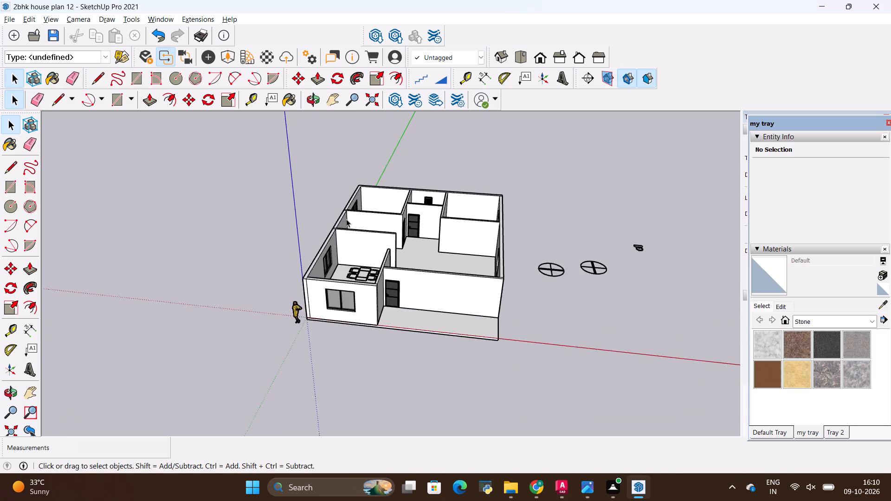
{"action": "scroll", "coordinate": [346, 219], "scroll_direction": "up", "scroll_amount": 2}
{"action": "scroll", "coordinate": [265, 228], "scroll_direction": "up", "scroll_amount": 1}
{"action": "scroll", "coordinate": [306, 218], "scroll_direction": "down", "scroll_amount": 4}
{"action": "middle_click_drag", "start_coordinate": [347, 261], "coordinate": [550, 300]}
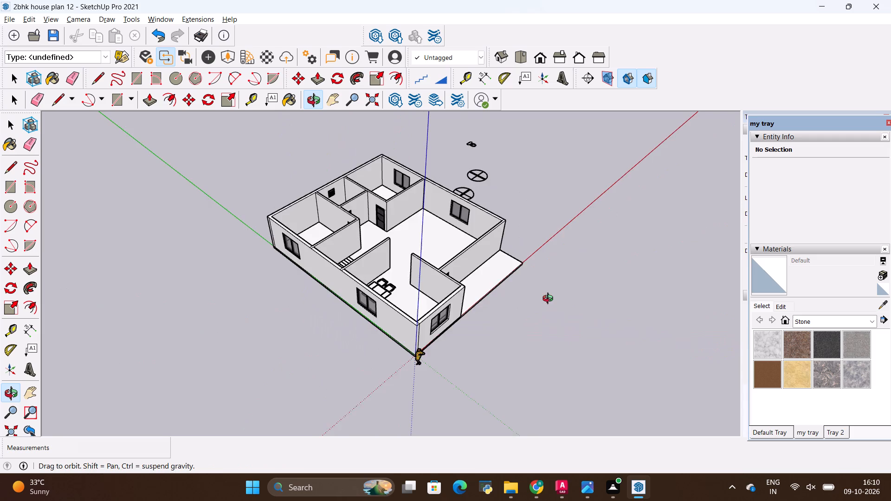
{"action": "middle_click_drag", "start_coordinate": [550, 300], "coordinate": [302, 262]}
{"action": "scroll", "coordinate": [361, 208], "scroll_direction": "up", "scroll_amount": 4}
{"action": "scroll", "coordinate": [407, 199], "scroll_direction": "down", "scroll_amount": 6}
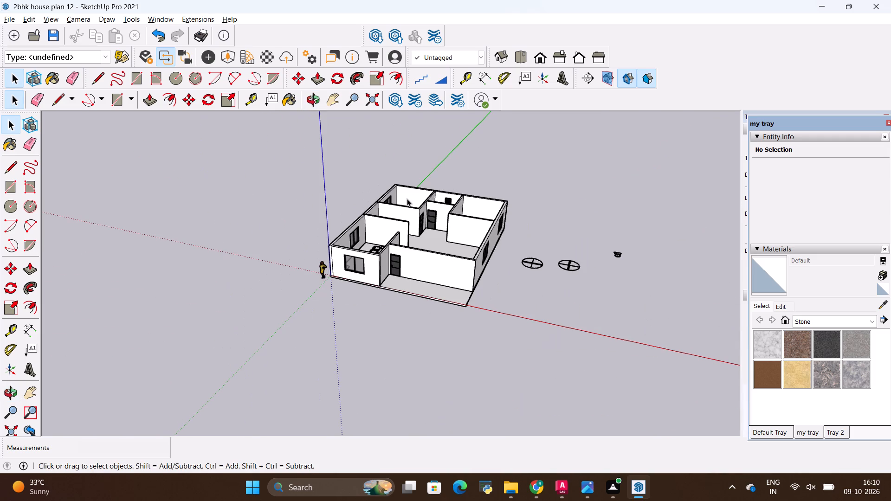
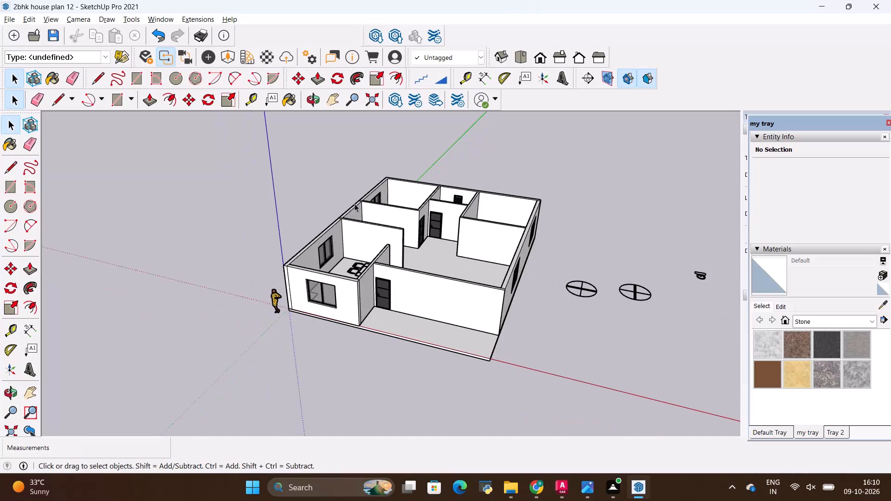
Examine the house's front porch, exterior walls, windows and room partitions from front and corner oblique viewpoints.
{"action": "key", "text": "space"}
{"action": "scroll", "coordinate": [308, 206], "scroll_direction": "up", "scroll_amount": 2}
{"action": "scroll", "coordinate": [312, 222], "scroll_direction": "down", "scroll_amount": 5}
{"action": "middle_click_drag", "start_coordinate": [319, 238], "coordinate": [390, 265]}
{"action": "scroll", "coordinate": [407, 198], "scroll_direction": "up", "scroll_amount": 9}
{"action": "scroll", "coordinate": [459, 223], "scroll_direction": "down", "scroll_amount": 10}
{"action": "middle_click_drag", "start_coordinate": [472, 261], "coordinate": [331, 239]}
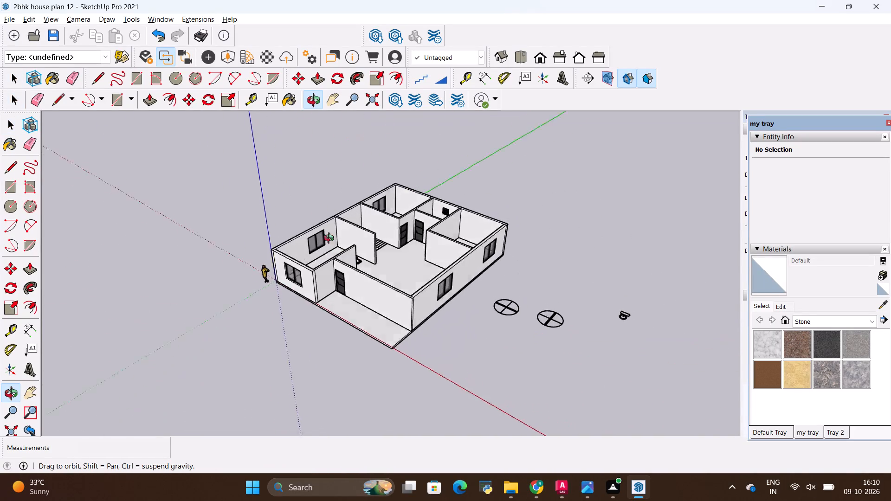
{"action": "middle_click_drag", "start_coordinate": [331, 239], "coordinate": [385, 224]}
{"action": "scroll", "coordinate": [396, 202], "scroll_direction": "up", "scroll_amount": 5}
{"action": "scroll", "coordinate": [445, 195], "scroll_direction": "down", "scroll_amount": 4}
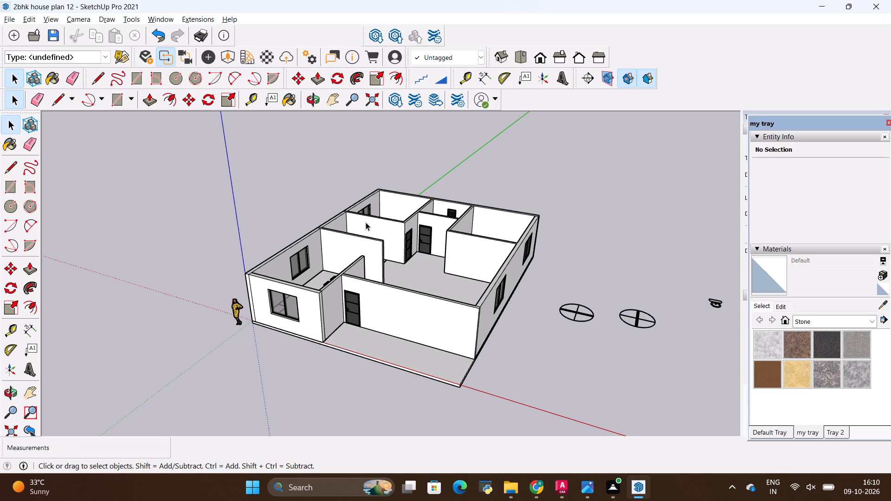
{"action": "scroll", "coordinate": [377, 171], "scroll_direction": "up", "scroll_amount": 3}
{"action": "scroll", "coordinate": [325, 206], "scroll_direction": "down", "scroll_amount": 3}
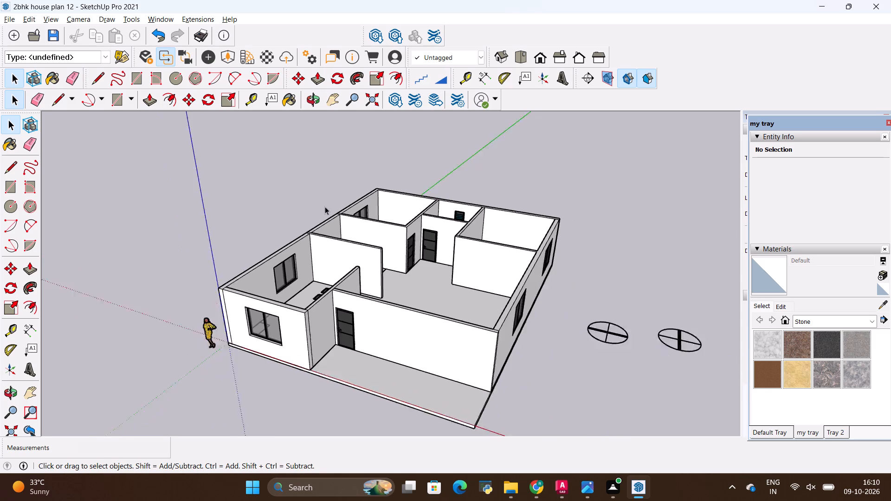
{"action": "scroll", "coordinate": [325, 206], "scroll_direction": "down", "scroll_amount": 1}
{"action": "middle_click_drag", "start_coordinate": [286, 260], "coordinate": [478, 292]}
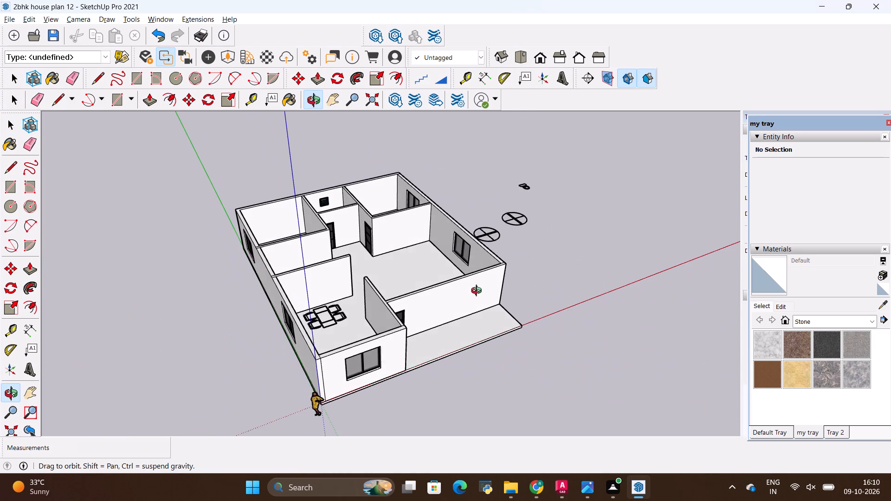
{"action": "middle_click_drag", "start_coordinate": [478, 292], "coordinate": [256, 252]}
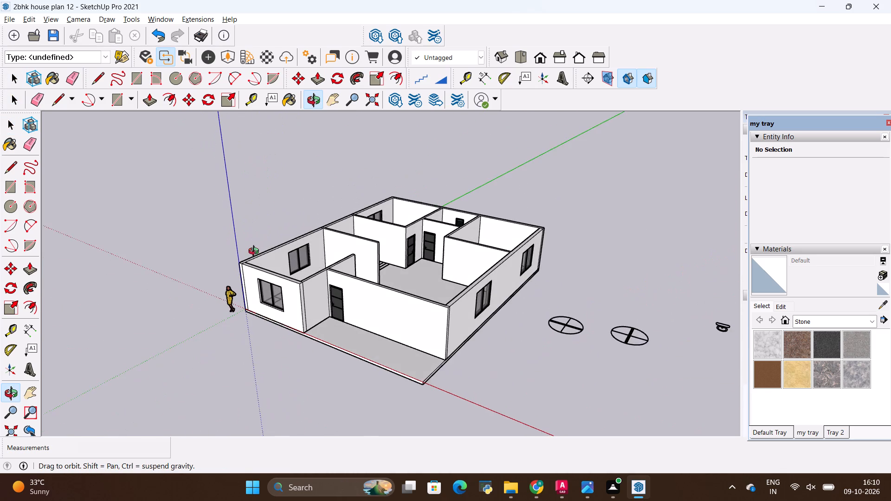
{"action": "middle_click_drag", "start_coordinate": [256, 252], "coordinate": [257, 261]}
{"action": "scroll", "coordinate": [299, 207], "scroll_direction": "up", "scroll_amount": 4}
{"action": "scroll", "coordinate": [364, 195], "scroll_direction": "down", "scroll_amount": 4}
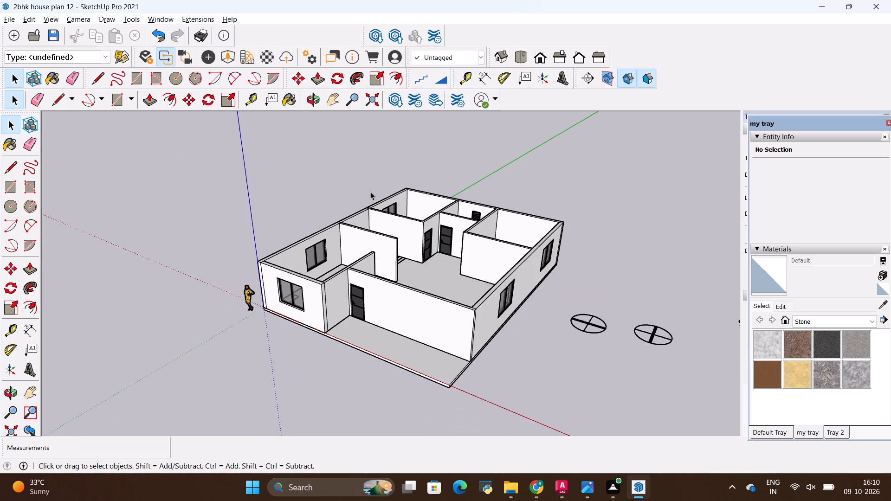
{"action": "scroll", "coordinate": [435, 186], "scroll_direction": "up", "scroll_amount": 4}
{"action": "scroll", "coordinate": [411, 182], "scroll_direction": "down", "scroll_amount": 1}
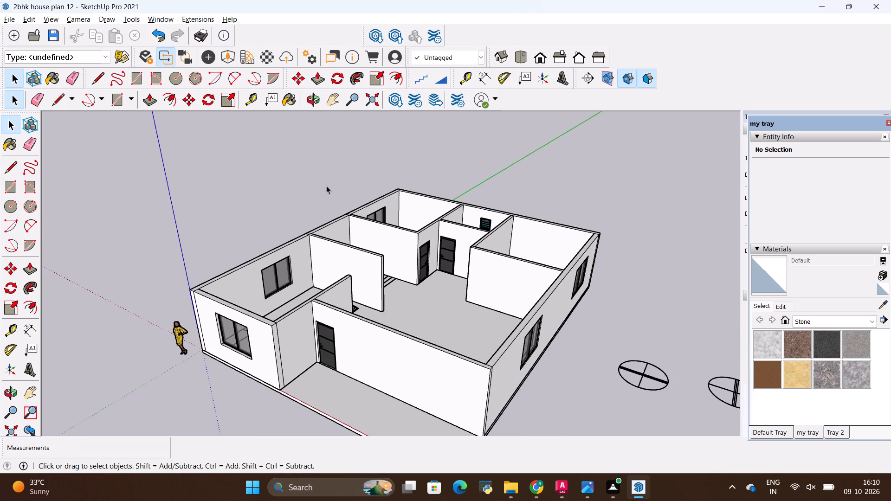
{"action": "scroll", "coordinate": [324, 186], "scroll_direction": "up", "scroll_amount": 2}
{"action": "scroll", "coordinate": [324, 186], "scroll_direction": "down", "scroll_amount": 1}
{"action": "middle_click_drag", "start_coordinate": [255, 208], "coordinate": [275, 244]}
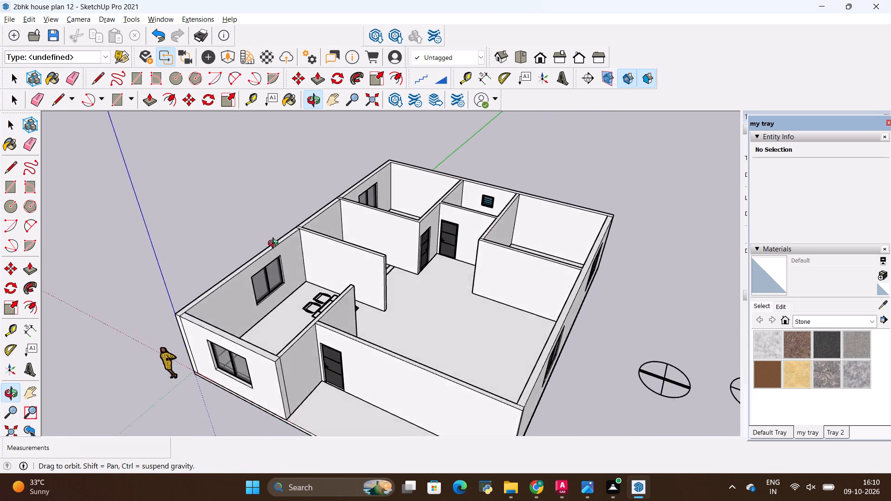
{"action": "middle_click_drag", "start_coordinate": [275, 244], "coordinate": [388, 249]}
{"action": "scroll", "coordinate": [367, 222], "scroll_direction": "down", "scroll_amount": 4}
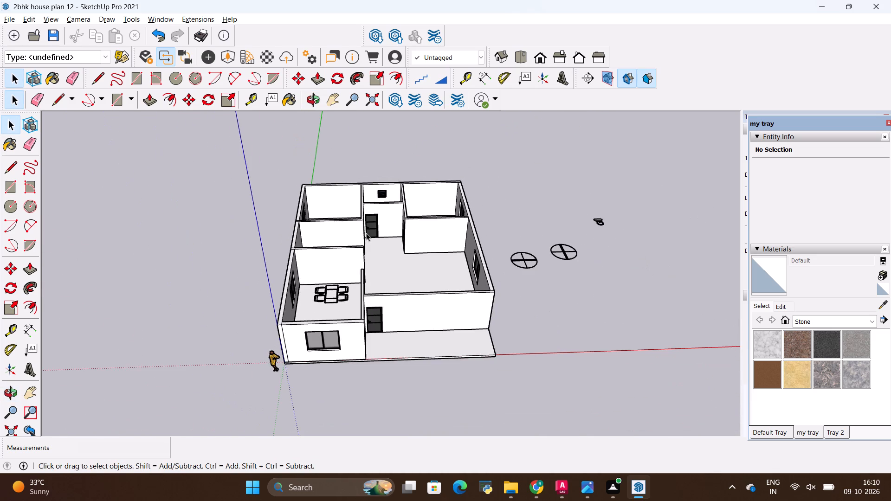
{"action": "scroll", "coordinate": [375, 271], "scroll_direction": "up", "scroll_amount": 8}
{"action": "scroll", "coordinate": [358, 183], "scroll_direction": "up", "scroll_amount": 1}
{"action": "scroll", "coordinate": [311, 189], "scroll_direction": "down", "scroll_amount": 10}
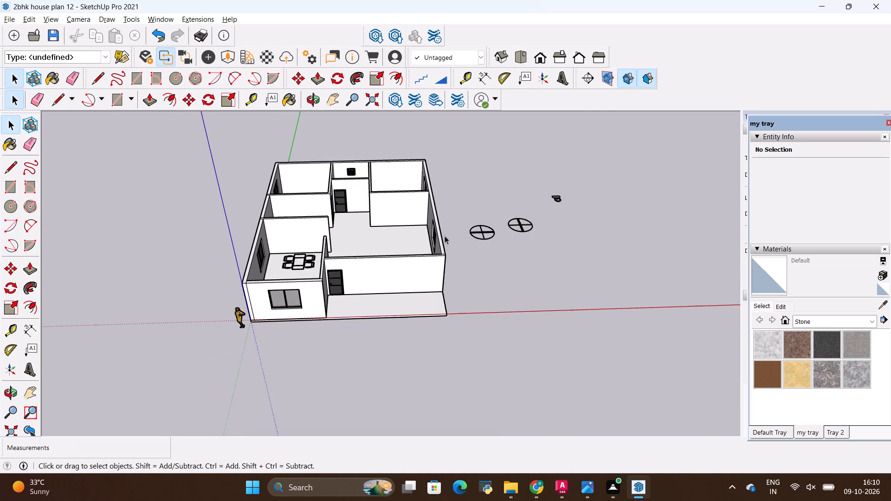
Examine the interior layout around the staircase, dining area, hall and bedrooms from elevated and closer viewpoints.
{"action": "middle_click_drag", "start_coordinate": [464, 244], "coordinate": [367, 294]}
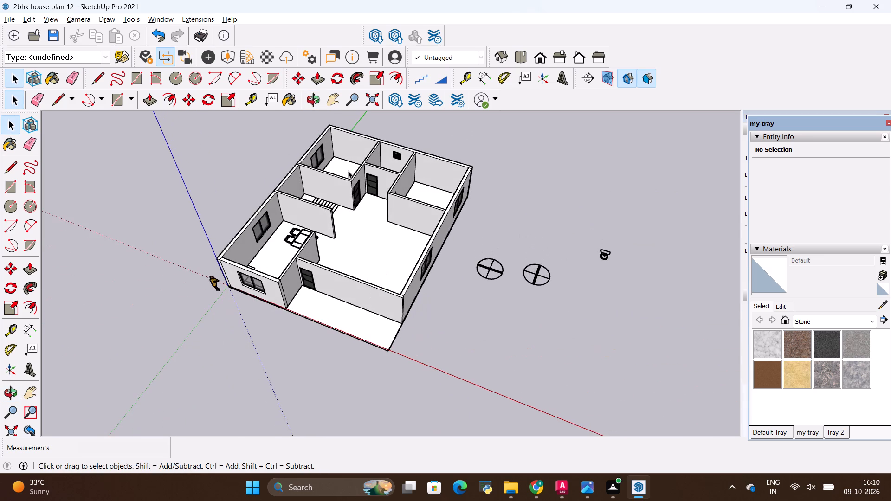
{"action": "scroll", "coordinate": [347, 158], "scroll_direction": "up", "scroll_amount": 8}
{"action": "scroll", "coordinate": [378, 336], "scroll_direction": "up", "scroll_amount": 9}
{"action": "scroll", "coordinate": [380, 339], "scroll_direction": "down", "scroll_amount": 19}
{"action": "scroll", "coordinate": [445, 294], "scroll_direction": "down", "scroll_amount": 6}
{"action": "scroll", "coordinate": [408, 376], "scroll_direction": "up", "scroll_amount": 6}
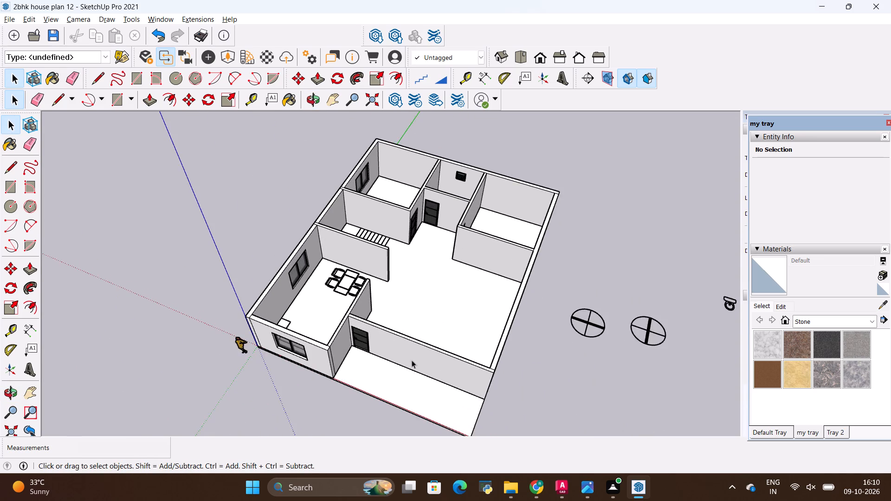
{"action": "scroll", "coordinate": [412, 360], "scroll_direction": "up", "scroll_amount": 3}
{"action": "scroll", "coordinate": [409, 287], "scroll_direction": "down", "scroll_amount": 5}
{"action": "middle_click_drag", "start_coordinate": [392, 376], "coordinate": [395, 334]}
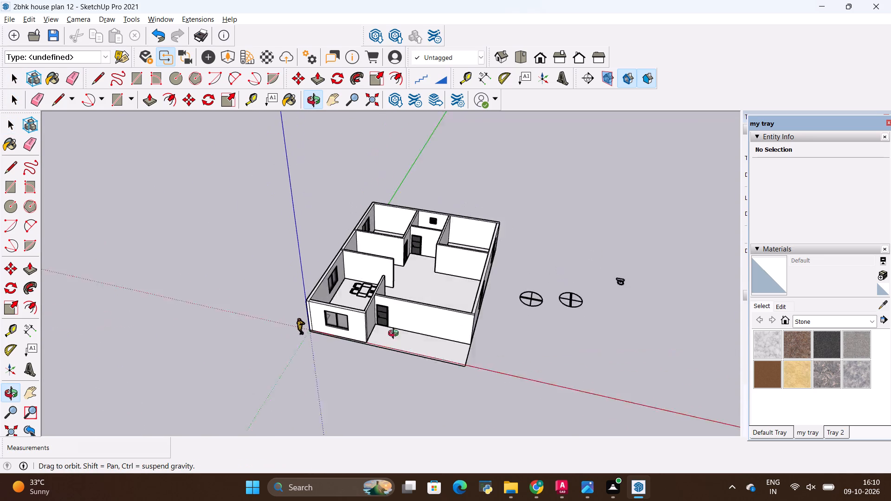
{"action": "middle_click_drag", "start_coordinate": [395, 334], "coordinate": [383, 340]}
{"action": "scroll", "coordinate": [419, 184], "scroll_direction": "up", "scroll_amount": 3}
{"action": "scroll", "coordinate": [464, 381], "scroll_direction": "down", "scroll_amount": 3}
{"action": "scroll", "coordinate": [456, 419], "scroll_direction": "up", "scroll_amount": 6}
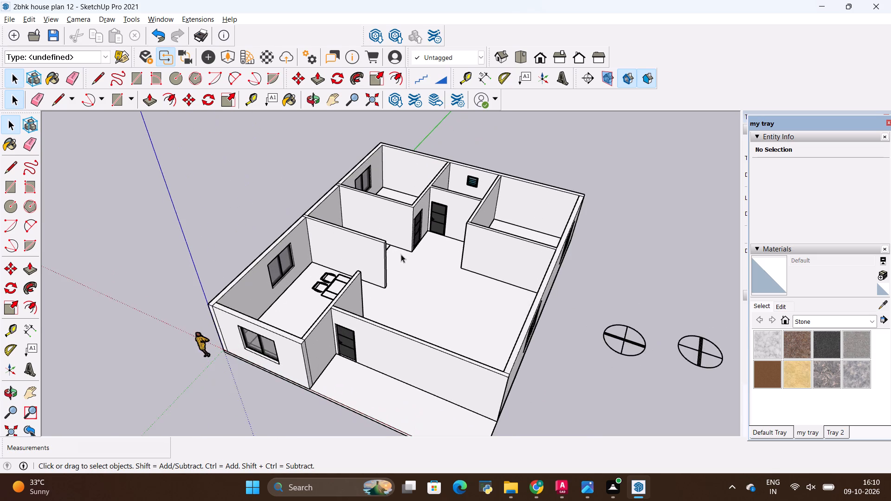
{"action": "scroll", "coordinate": [431, 235], "scroll_direction": "up", "scroll_amount": 5}
{"action": "scroll", "coordinate": [394, 334], "scroll_direction": "up", "scroll_amount": 1}
{"action": "scroll", "coordinate": [323, 440], "scroll_direction": "up", "scroll_amount": 2}
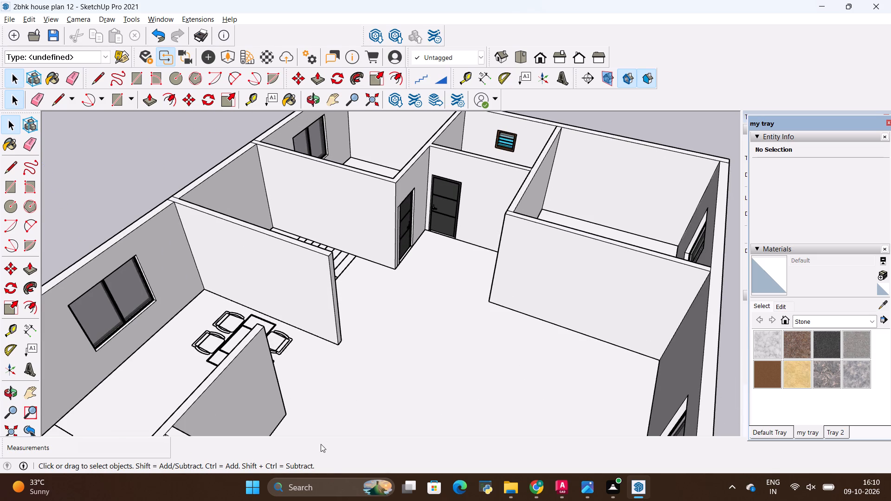
{"action": "scroll", "coordinate": [321, 444], "scroll_direction": "up", "scroll_amount": 1}
{"action": "scroll", "coordinate": [349, 403], "scroll_direction": "up", "scroll_amount": 9}
{"action": "scroll", "coordinate": [358, 391], "scroll_direction": "down", "scroll_amount": 17}
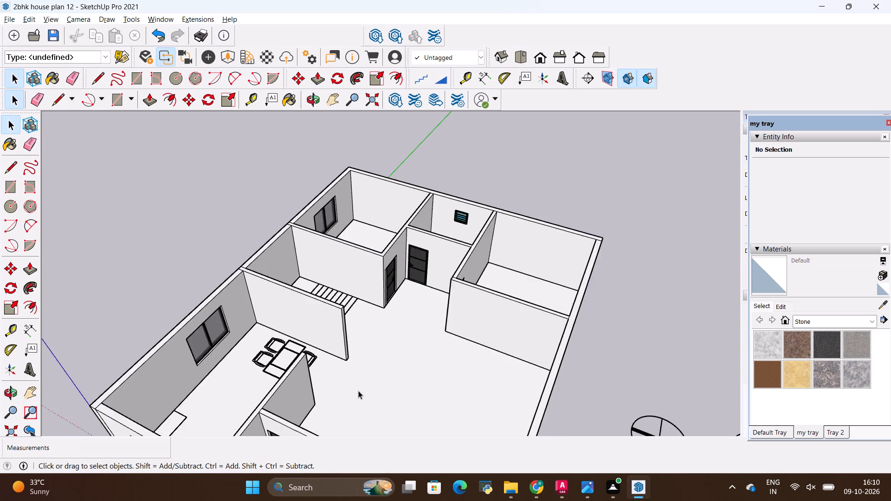
Draw rectangles over the stair landing's dining-side section, 3' 6" by 3' 6", and its middle section, 3' 6" by 3'.
{"action": "middle_click_drag", "start_coordinate": [443, 364], "coordinate": [252, 403]}
{"action": "scroll", "coordinate": [374, 234], "scroll_direction": "up", "scroll_amount": 1}
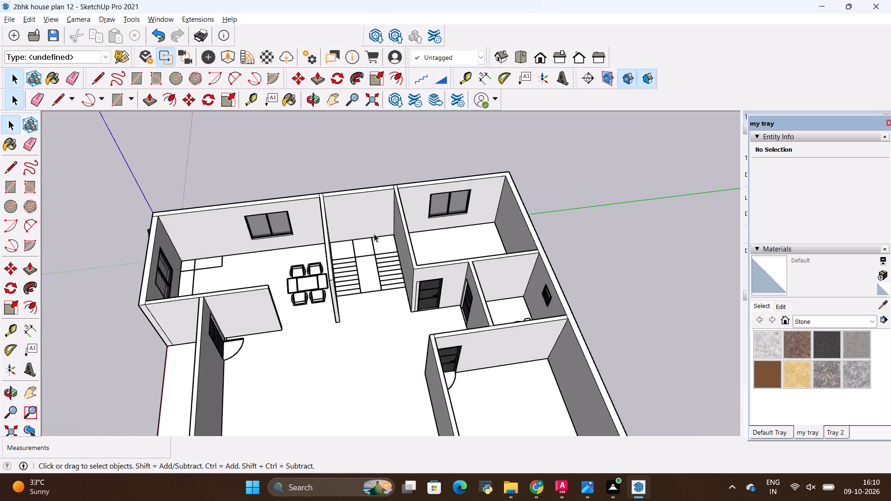
{"action": "scroll", "coordinate": [374, 234], "scroll_direction": "up", "scroll_amount": 13}
{"action": "scroll", "coordinate": [367, 275], "scroll_direction": "down", "scroll_amount": 4}
{"action": "middle_click_drag", "start_coordinate": [409, 334], "coordinate": [406, 337]}
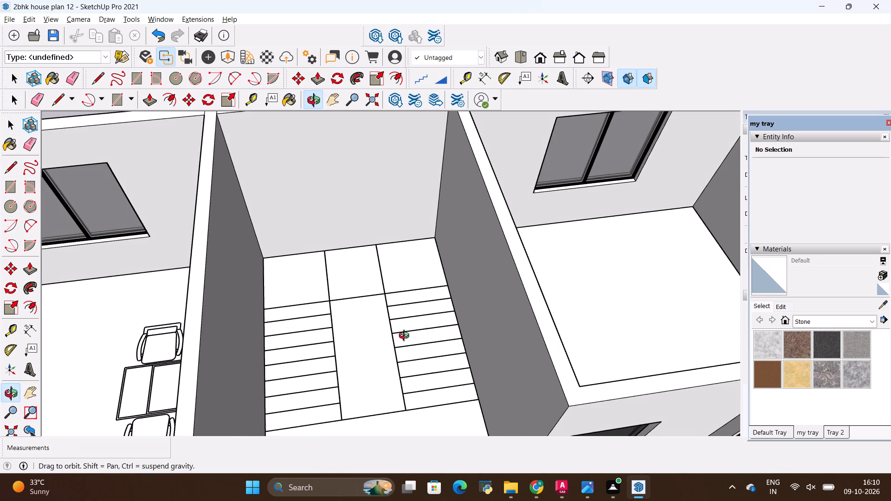
{"action": "middle_click_drag", "start_coordinate": [406, 337], "coordinate": [403, 338]}
{"action": "key", "text": "r"}
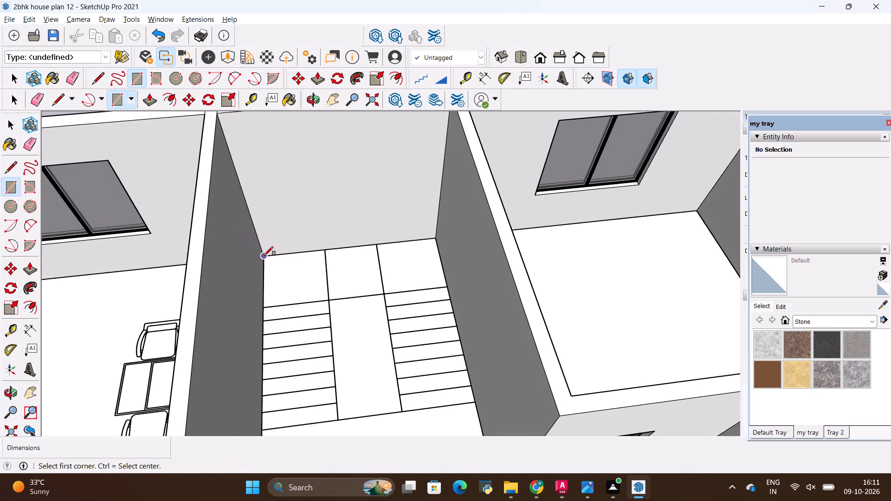
{"action": "left_click", "coordinate": [264, 254]}
{"action": "left_click", "coordinate": [328, 299]}
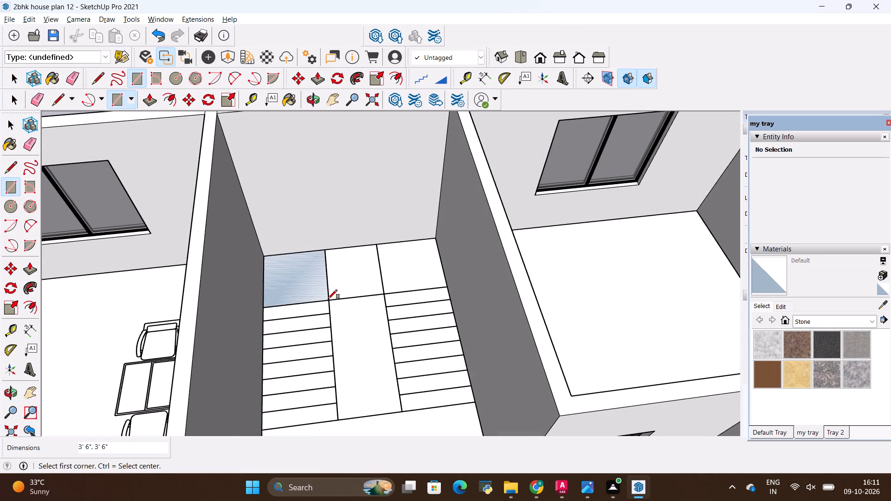
{"action": "left_click", "coordinate": [329, 246]}
{"action": "left_click", "coordinate": [384, 295]}
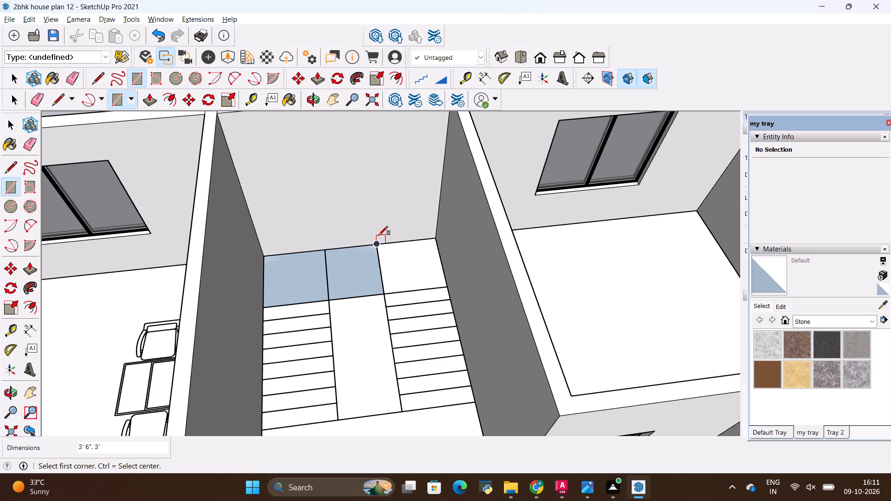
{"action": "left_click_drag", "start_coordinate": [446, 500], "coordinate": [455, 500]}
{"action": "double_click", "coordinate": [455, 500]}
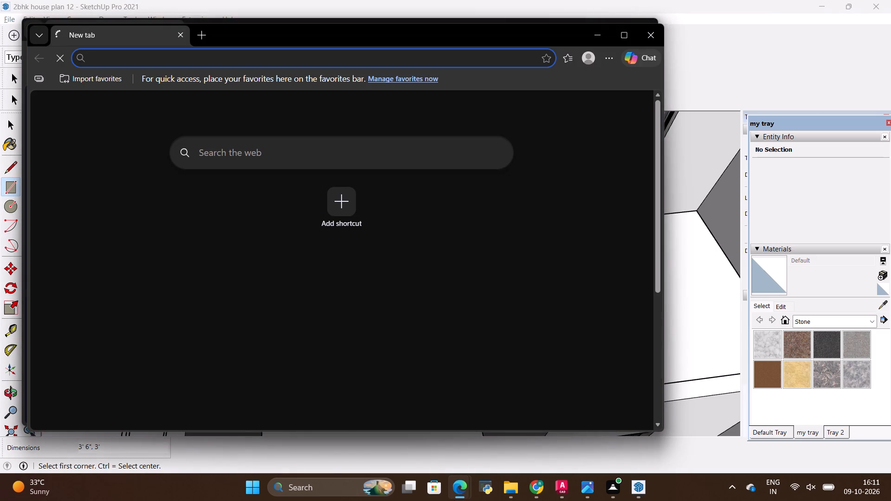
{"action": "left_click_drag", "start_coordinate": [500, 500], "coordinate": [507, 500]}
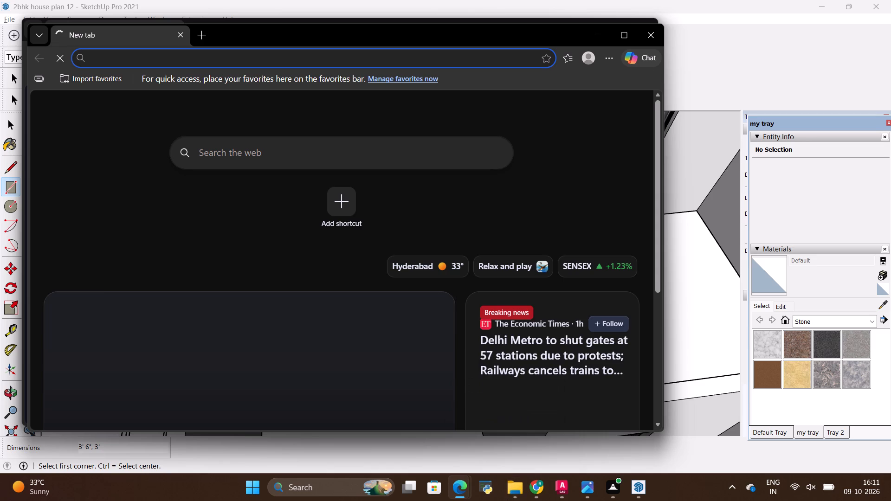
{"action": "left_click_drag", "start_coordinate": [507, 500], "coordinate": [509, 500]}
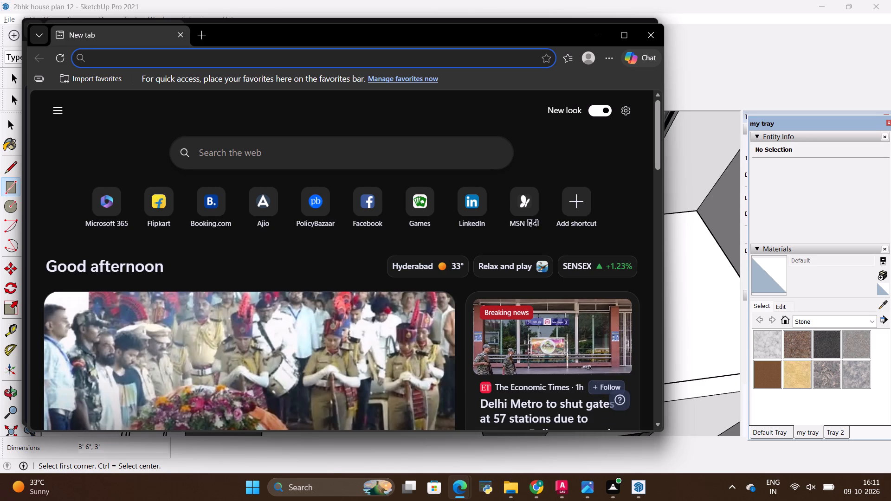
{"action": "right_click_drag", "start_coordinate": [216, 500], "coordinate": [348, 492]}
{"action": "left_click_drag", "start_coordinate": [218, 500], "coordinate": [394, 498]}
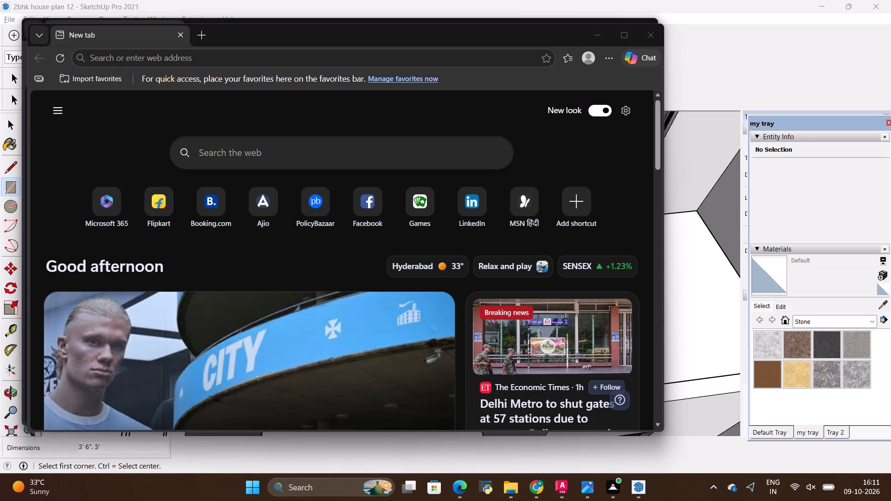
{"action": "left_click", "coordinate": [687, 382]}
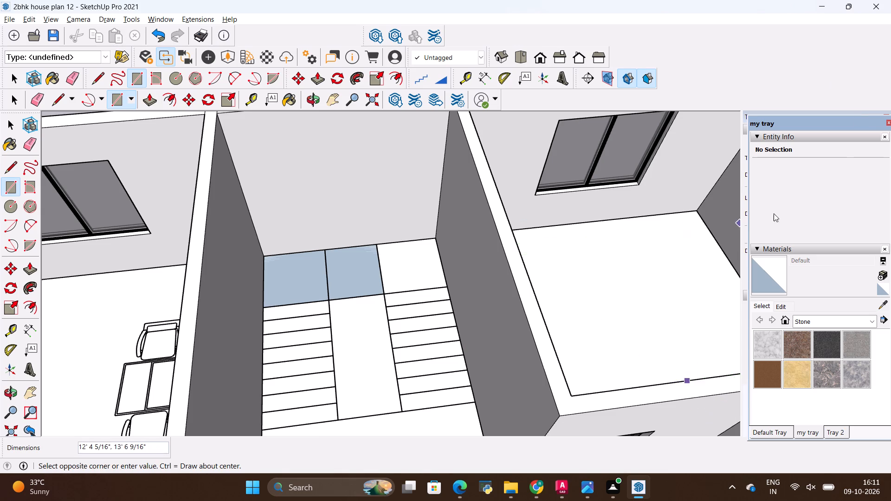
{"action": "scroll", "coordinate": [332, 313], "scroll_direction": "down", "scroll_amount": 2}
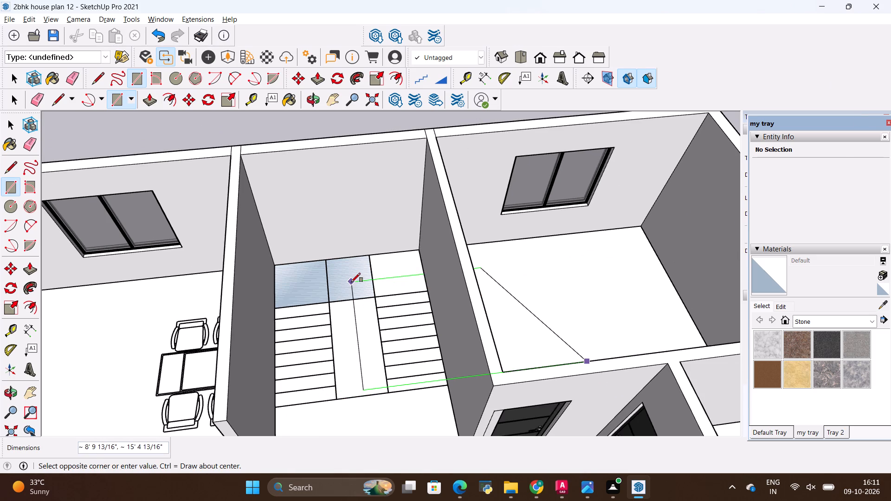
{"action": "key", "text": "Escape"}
Draw a 3' 6" by 3' 6" rectangle over the remaining landing section, on the side away from the dining area.
{"action": "scroll", "coordinate": [353, 274], "scroll_direction": "down", "scroll_amount": 6}
{"action": "scroll", "coordinate": [368, 239], "scroll_direction": "down", "scroll_amount": 4}
{"action": "scroll", "coordinate": [369, 247], "scroll_direction": "up", "scroll_amount": 11}
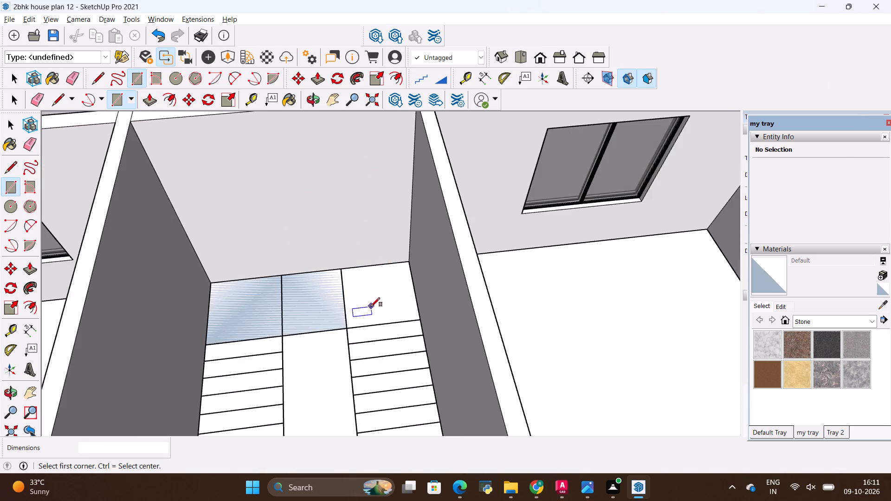
{"action": "scroll", "coordinate": [371, 307], "scroll_direction": "up", "scroll_amount": 5}
{"action": "left_click", "coordinate": [327, 251]}
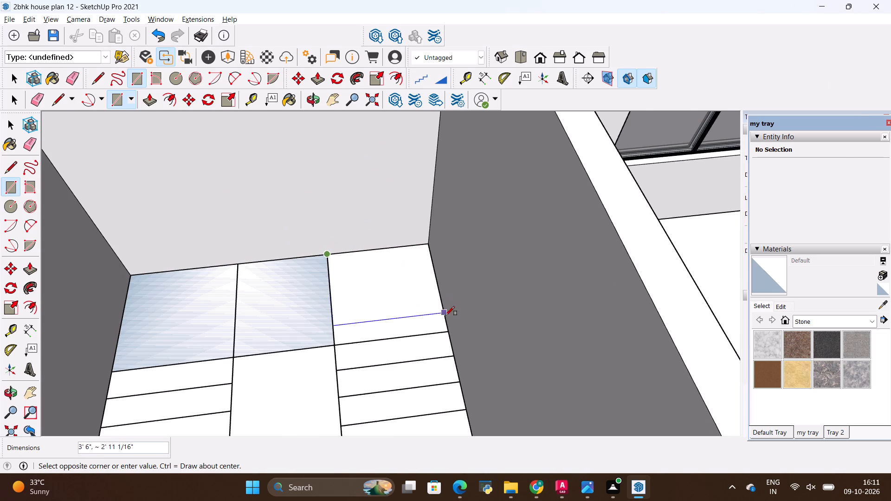
{"action": "left_click", "coordinate": [446, 328]}
Draw 3' 6" by 10" rectangles over the two treads nearest the landing in the stair flight away from the dining area.
{"action": "scroll", "coordinate": [445, 268], "scroll_direction": "down", "scroll_amount": 3}
{"action": "scroll", "coordinate": [376, 340], "scroll_direction": "up", "scroll_amount": 1}
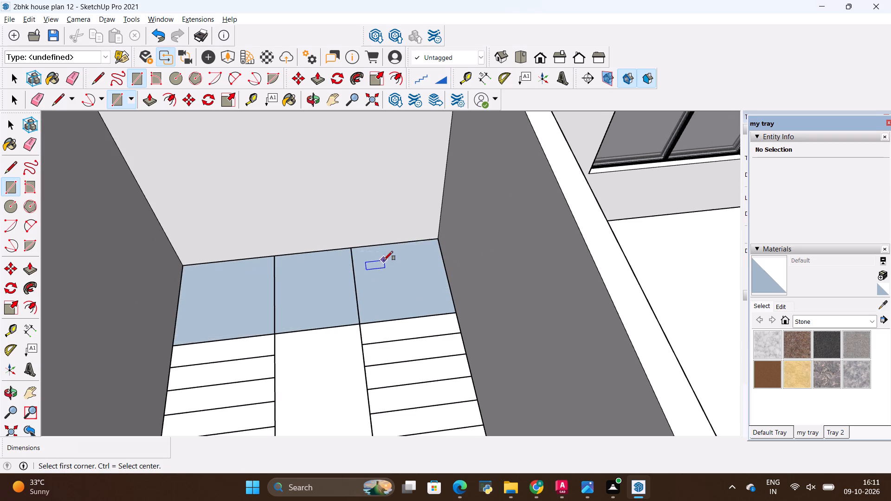
{"action": "scroll", "coordinate": [382, 264], "scroll_direction": "down", "scroll_amount": 4}
{"action": "scroll", "coordinate": [362, 347], "scroll_direction": "up", "scroll_amount": 5}
{"action": "left_click", "coordinate": [367, 283]}
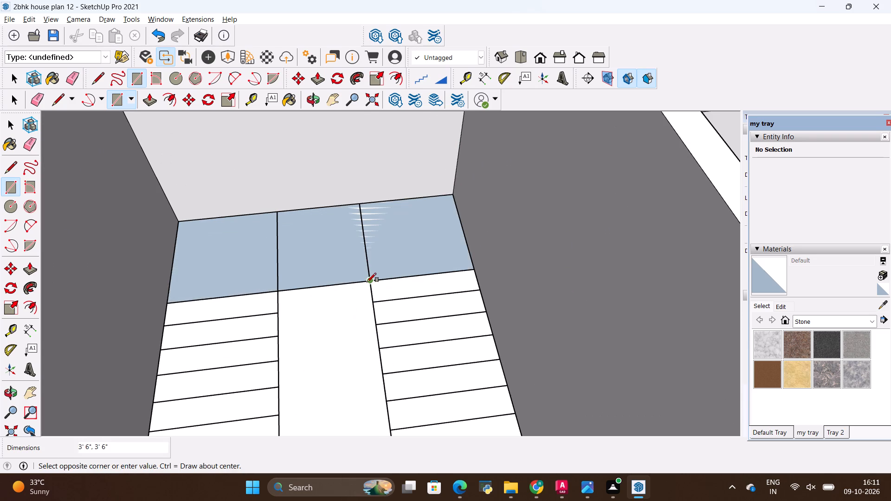
{"action": "left_click", "coordinate": [477, 293]}
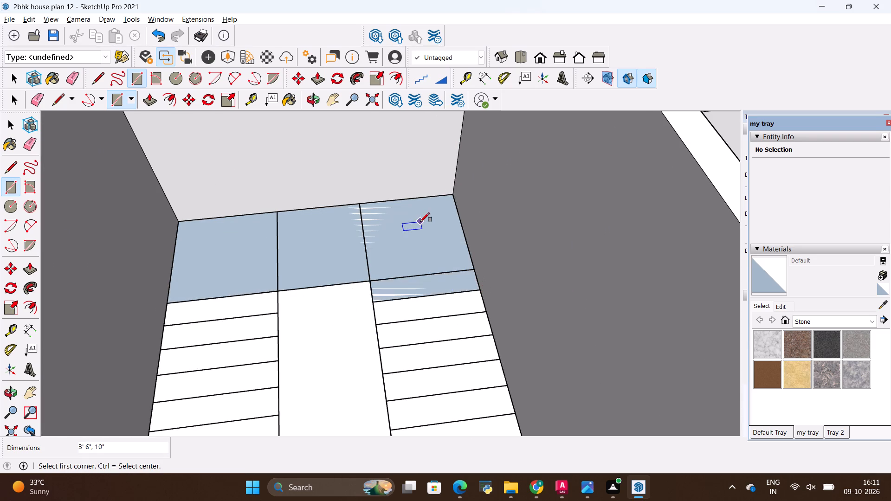
{"action": "scroll", "coordinate": [420, 222], "scroll_direction": "down", "scroll_amount": 3}
{"action": "scroll", "coordinate": [382, 327], "scroll_direction": "up", "scroll_amount": 3}
{"action": "left_click", "coordinate": [390, 265]}
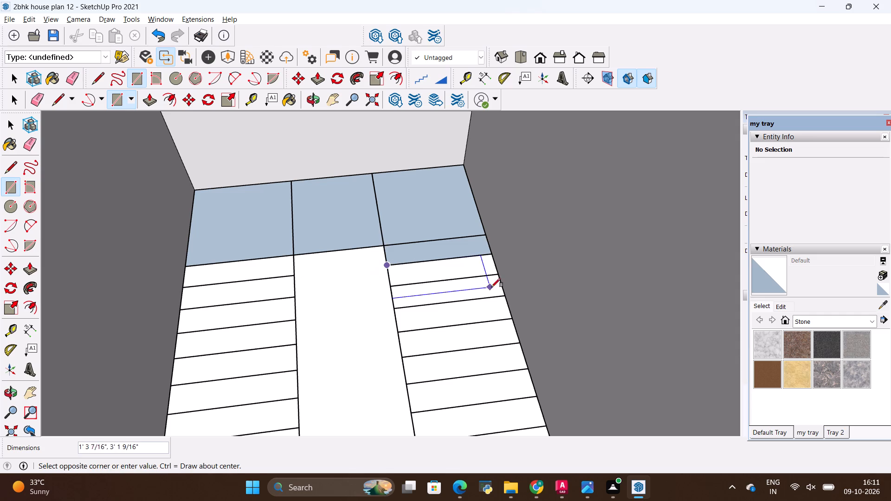
{"action": "left_click", "coordinate": [500, 275]}
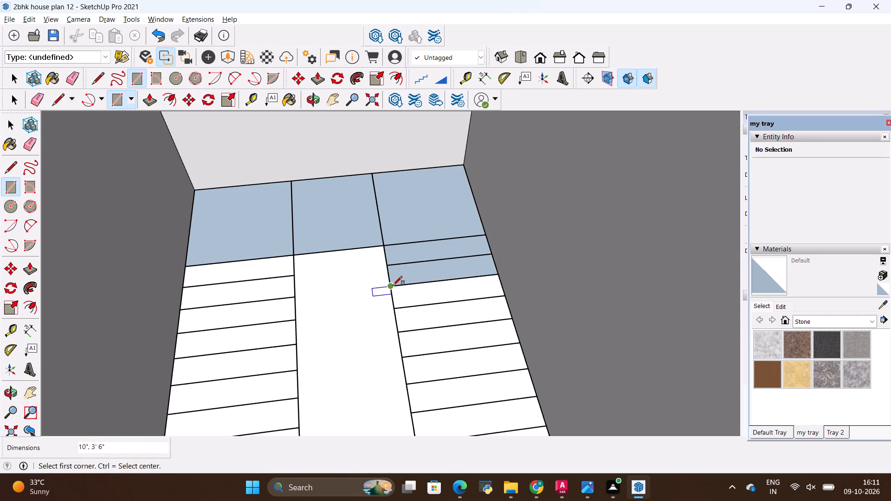
Draw 3' 6" by 10" rectangles over the third, fourth and fifth treads from the landing in the flight away from the dining area.
{"action": "left_click", "coordinate": [392, 286]}
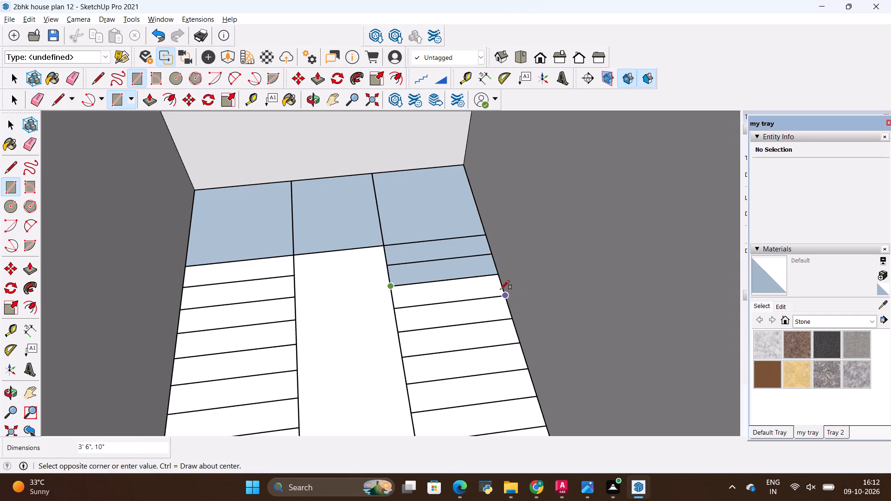
{"action": "left_click", "coordinate": [500, 289]}
{"action": "scroll", "coordinate": [391, 210], "scroll_direction": "down", "scroll_amount": 4}
{"action": "scroll", "coordinate": [407, 316], "scroll_direction": "up", "scroll_amount": 3}
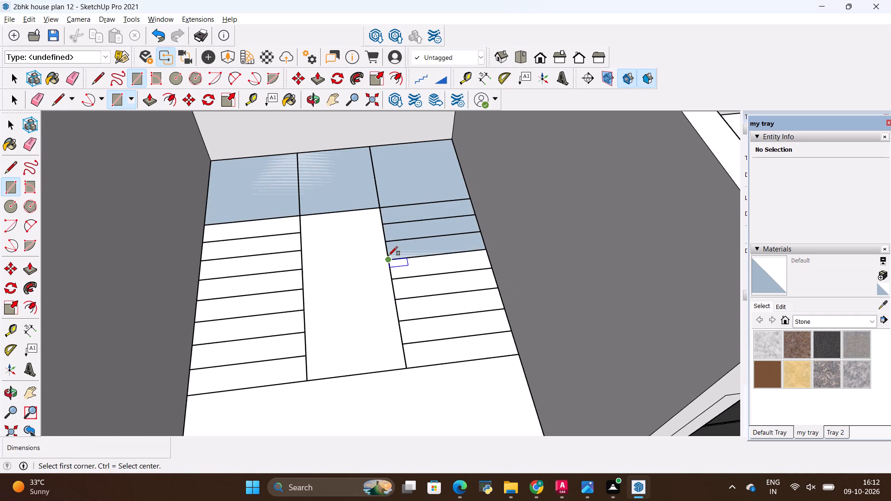
{"action": "left_click", "coordinate": [388, 257]}
{"action": "left_click", "coordinate": [490, 264]}
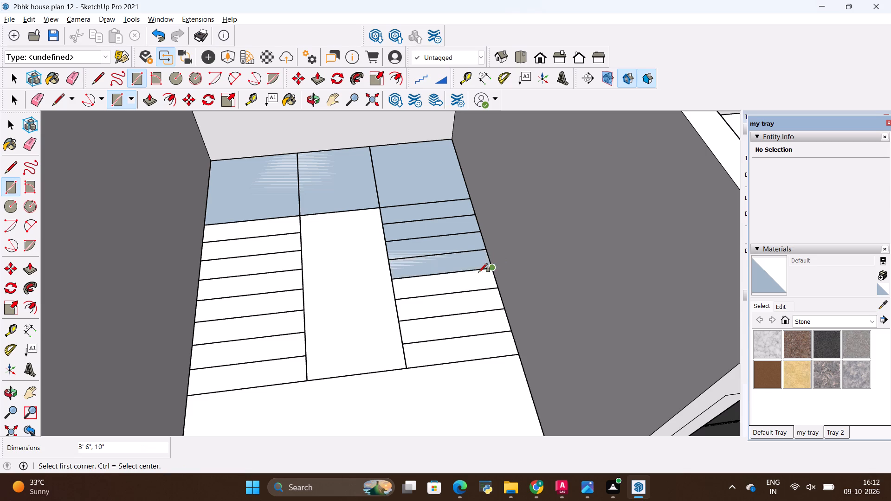
{"action": "left_click", "coordinate": [392, 278]}
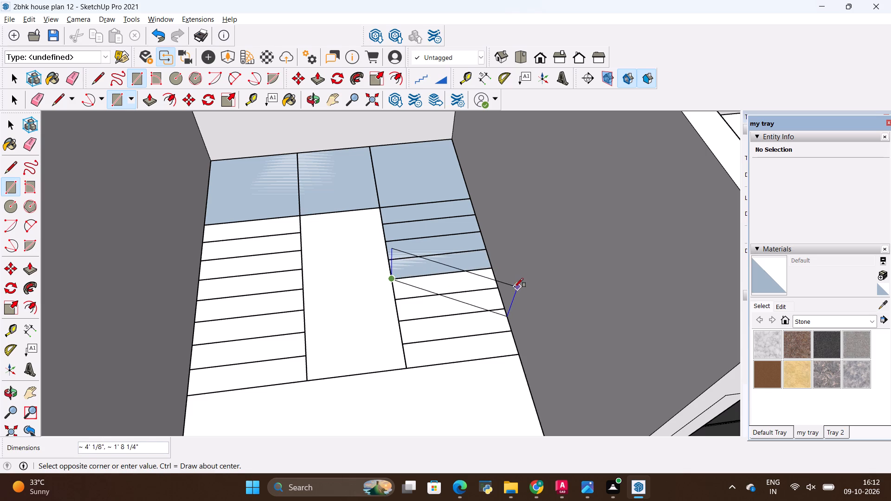
{"action": "left_click", "coordinate": [496, 285]}
Draw 3' 6" by 10" rectangles over the last three treads, farthest from the landing, in the flight away from the dining area.
{"action": "left_click", "coordinate": [397, 298]}
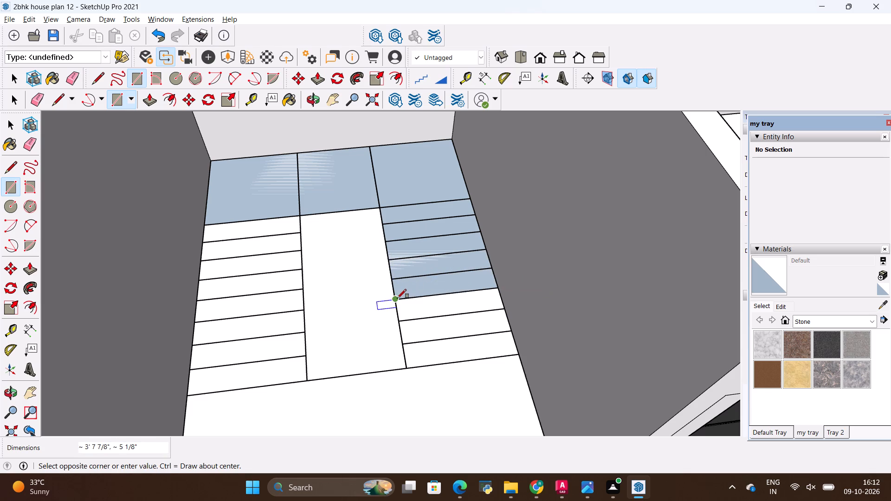
{"action": "left_click", "coordinate": [502, 308]}
{"action": "scroll", "coordinate": [441, 288], "scroll_direction": "down", "scroll_amount": 3}
{"action": "scroll", "coordinate": [431, 321], "scroll_direction": "up", "scroll_amount": 4}
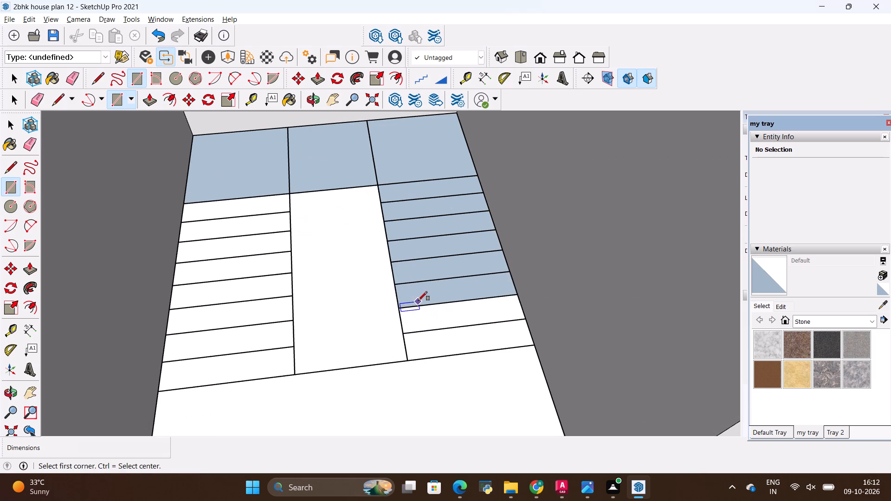
{"action": "left_click", "coordinate": [402, 306]}
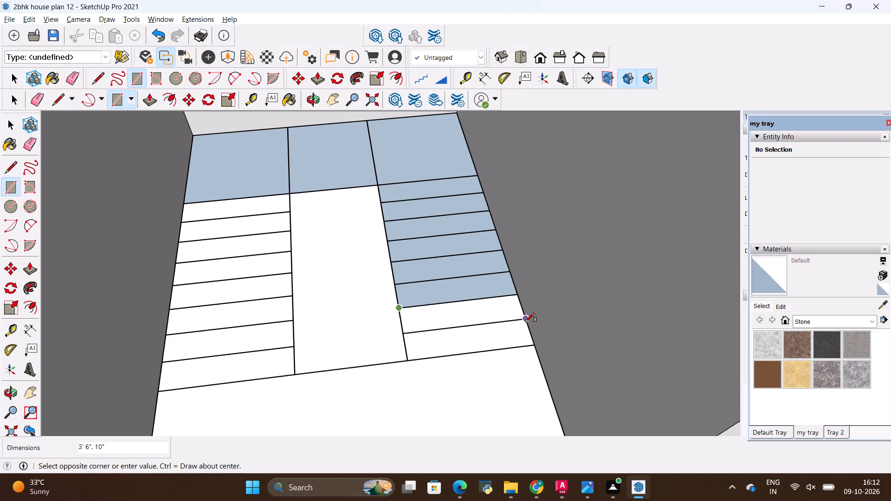
{"action": "left_click", "coordinate": [525, 322]}
{"action": "scroll", "coordinate": [451, 274], "scroll_direction": "down", "scroll_amount": 5}
{"action": "scroll", "coordinate": [457, 334], "scroll_direction": "up", "scroll_amount": 5}
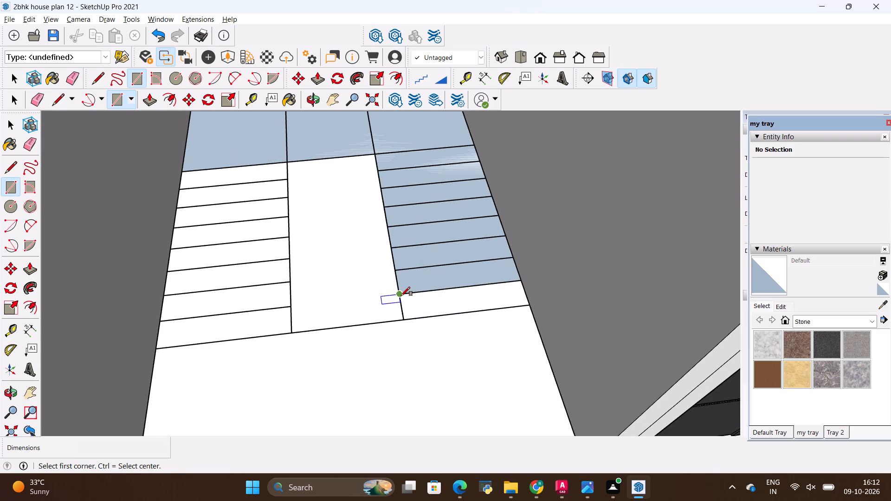
{"action": "left_click", "coordinate": [401, 296]}
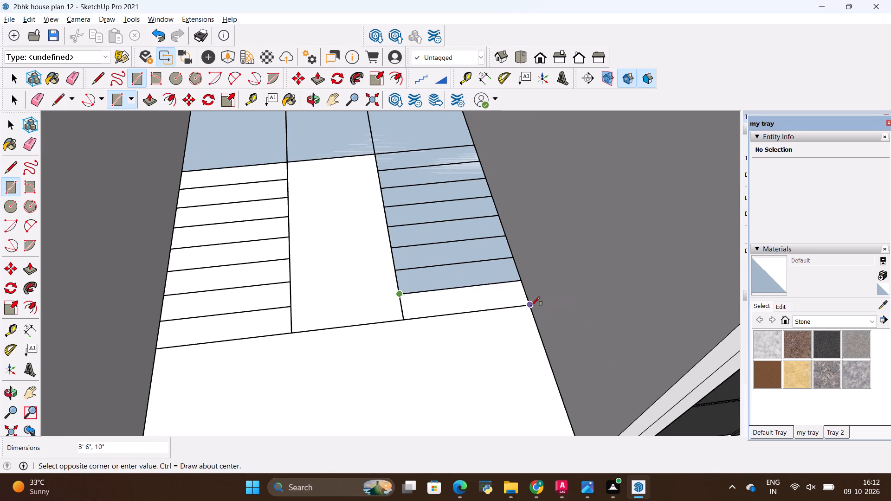
{"action": "left_click", "coordinate": [530, 306]}
Draw 3' 6" by 10" rectangles over the four treads nearest the landing in the dining-side stair flight.
{"action": "scroll", "coordinate": [359, 310], "scroll_direction": "down", "scroll_amount": 5}
{"action": "scroll", "coordinate": [229, 209], "scroll_direction": "up", "scroll_amount": 7}
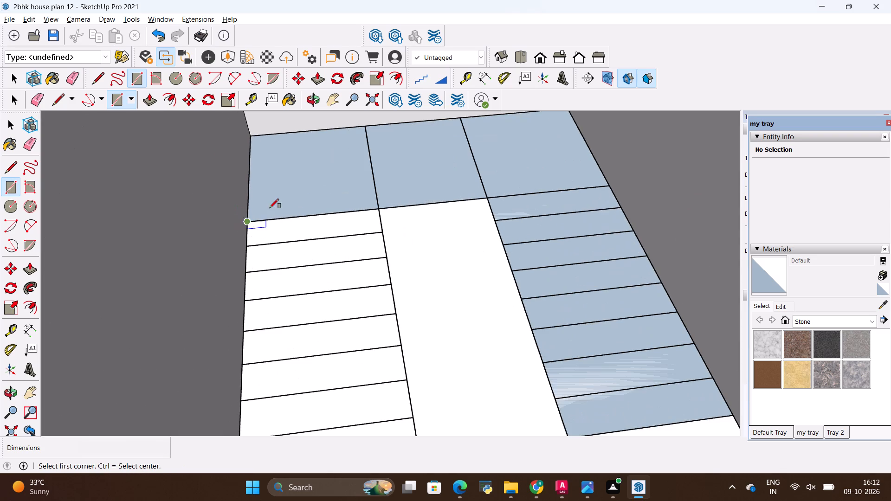
{"action": "left_click", "coordinate": [246, 216]}
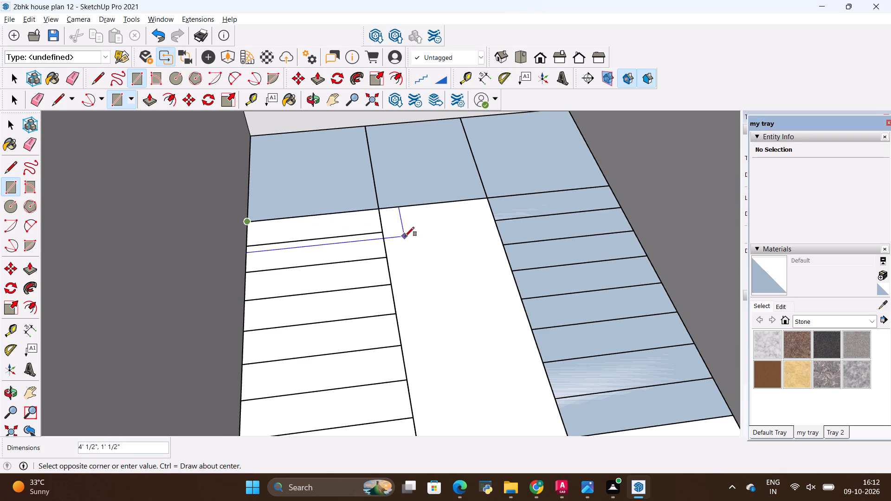
{"action": "left_click", "coordinate": [381, 234]}
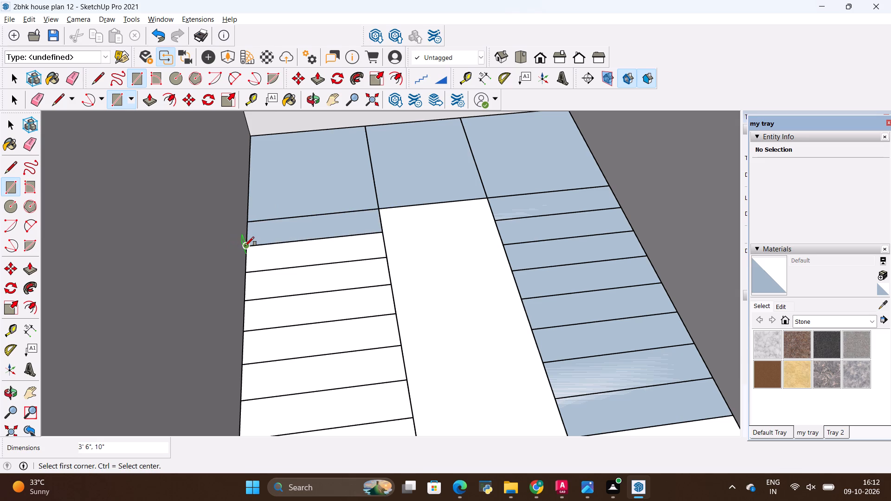
{"action": "left_click", "coordinate": [245, 246]}
{"action": "left_click", "coordinate": [385, 256]}
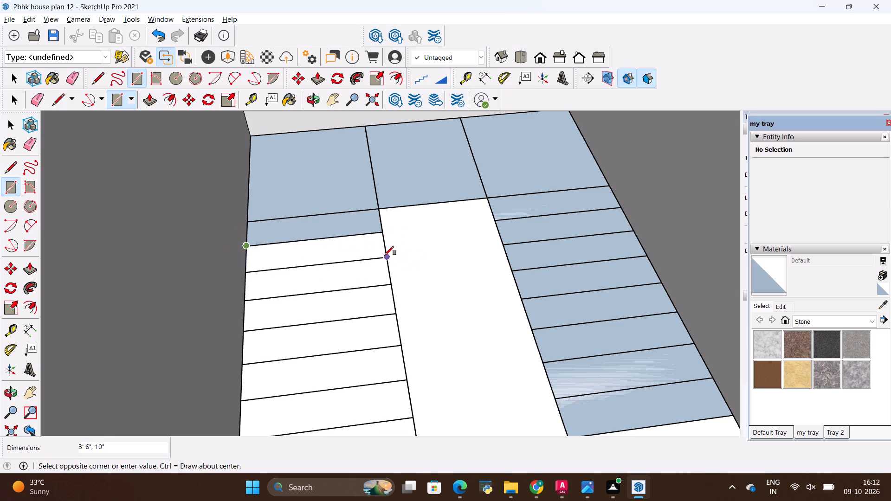
{"action": "left_click", "coordinate": [249, 268]}
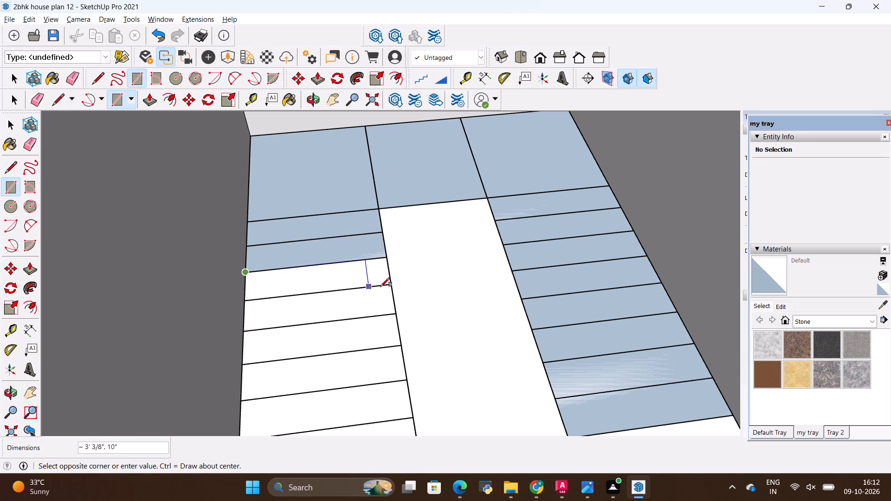
{"action": "left_click", "coordinate": [391, 286]}
{"action": "scroll", "coordinate": [411, 250], "scroll_direction": "down", "scroll_amount": 4}
{"action": "scroll", "coordinate": [368, 286], "scroll_direction": "up", "scroll_amount": 4}
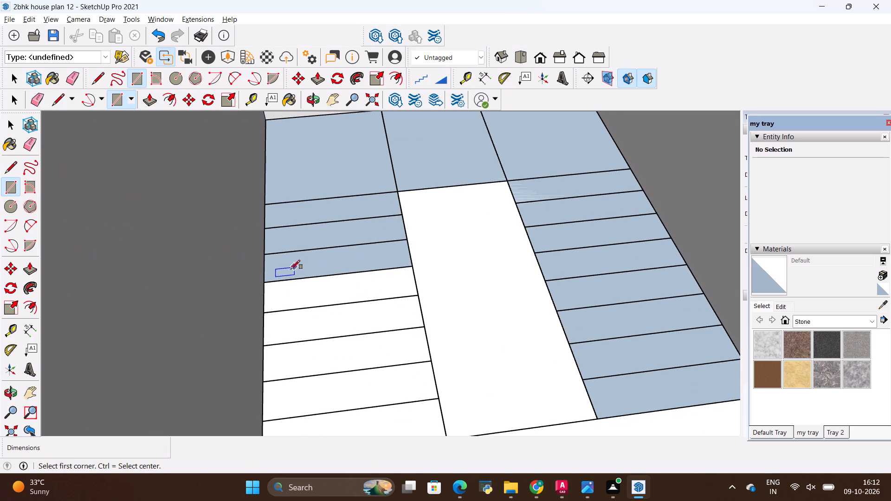
{"action": "left_click", "coordinate": [261, 282]}
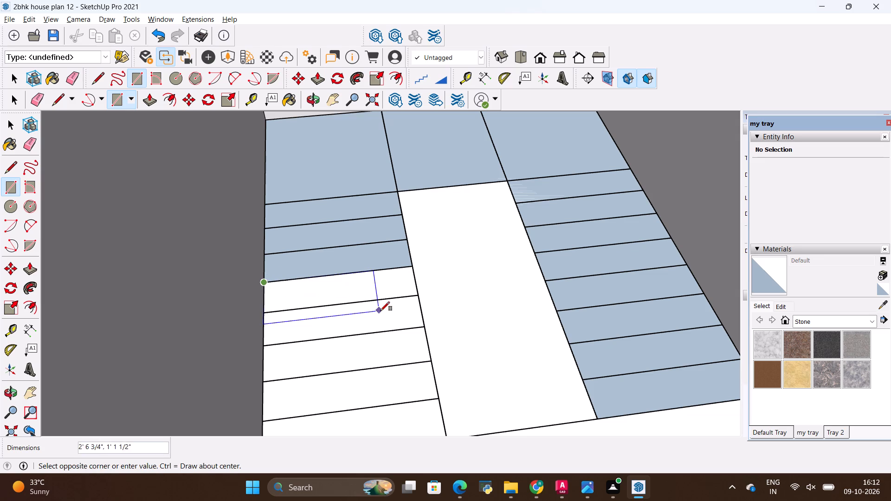
{"action": "left_click", "coordinate": [416, 295]}
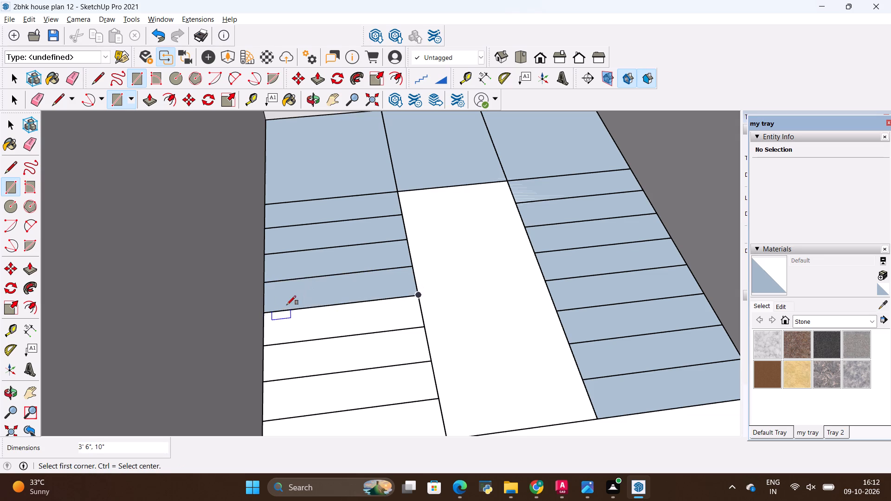
Draw 3' 6" by 10" rectangles over the remaining four treads of the dining-side stair flight.
{"action": "left_click", "coordinate": [264, 312]}
{"action": "left_click", "coordinate": [425, 327]}
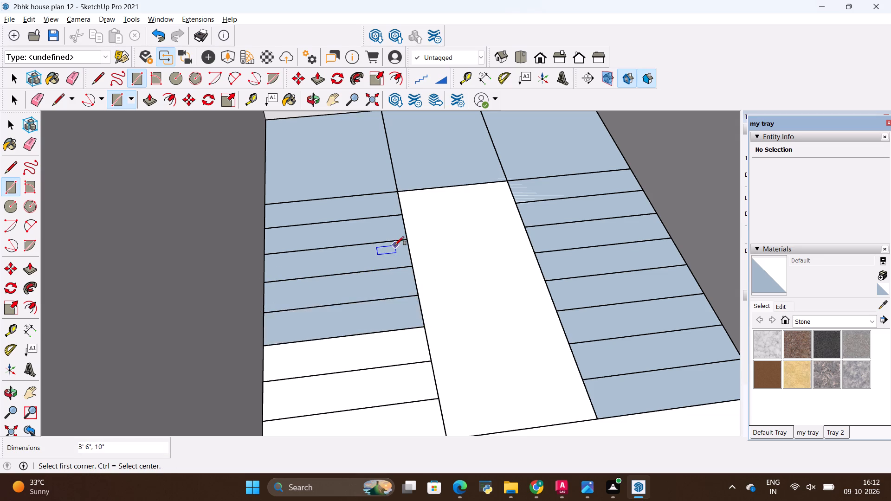
{"action": "scroll", "coordinate": [395, 245], "scroll_direction": "down", "scroll_amount": 5}
{"action": "scroll", "coordinate": [341, 347], "scroll_direction": "up", "scroll_amount": 5}
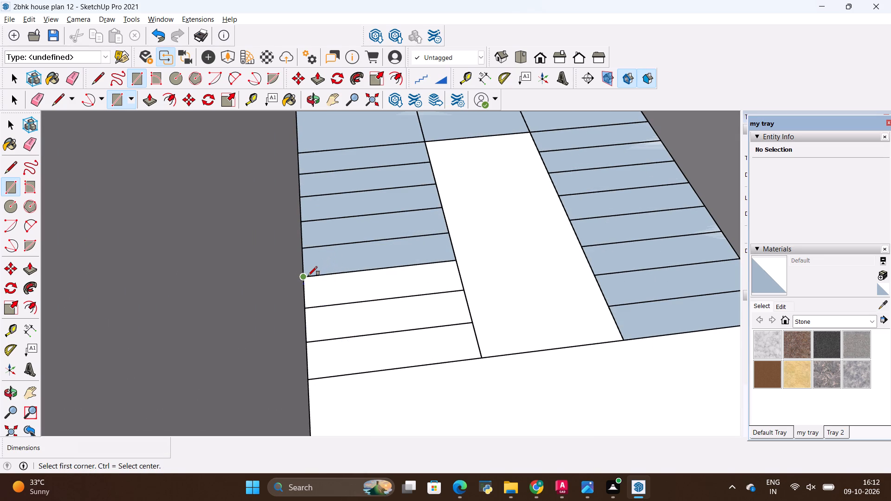
{"action": "left_click", "coordinate": [308, 276]}
{"action": "left_click", "coordinate": [462, 292]}
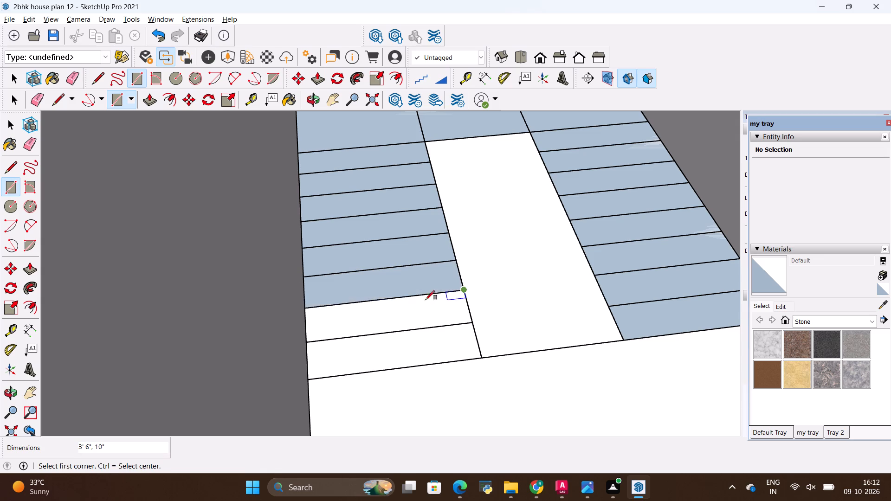
{"action": "left_click", "coordinate": [305, 305]}
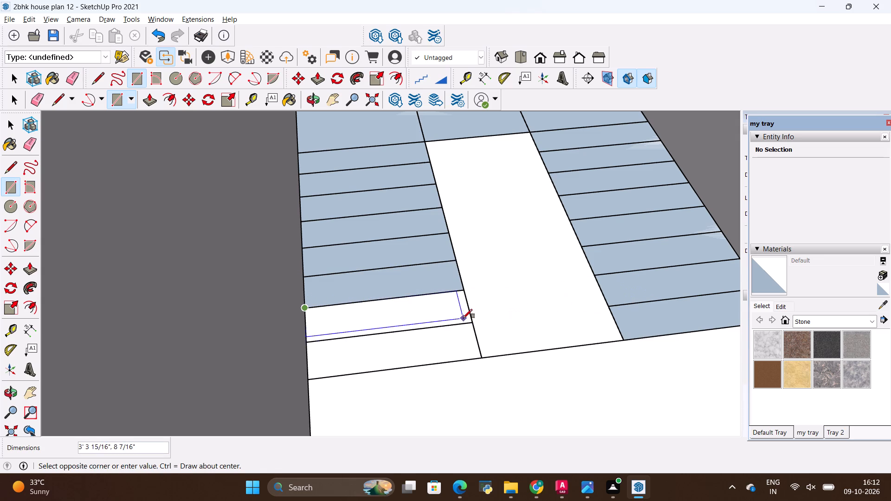
{"action": "left_click", "coordinate": [472, 320]}
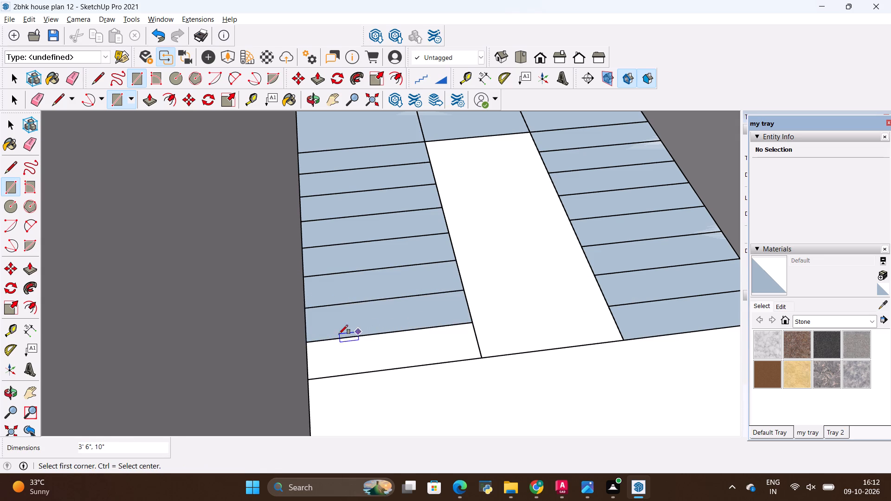
{"action": "left_click", "coordinate": [307, 338]}
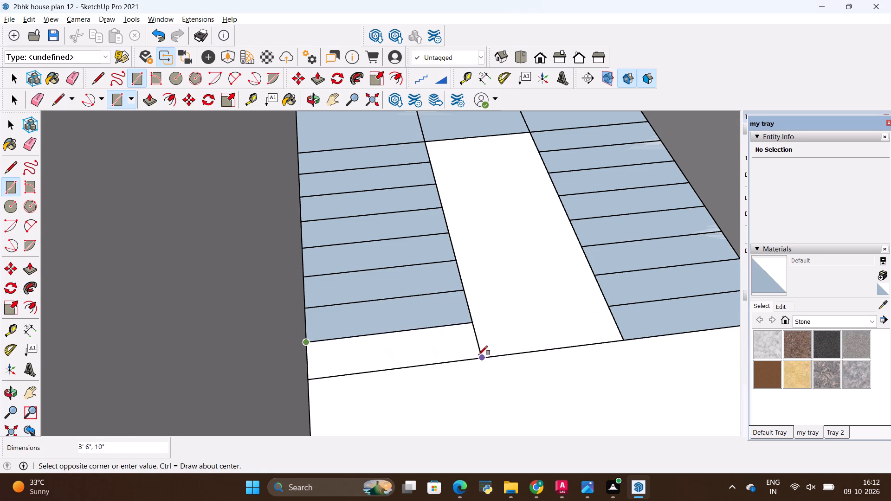
{"action": "left_click", "coordinate": [479, 355]}
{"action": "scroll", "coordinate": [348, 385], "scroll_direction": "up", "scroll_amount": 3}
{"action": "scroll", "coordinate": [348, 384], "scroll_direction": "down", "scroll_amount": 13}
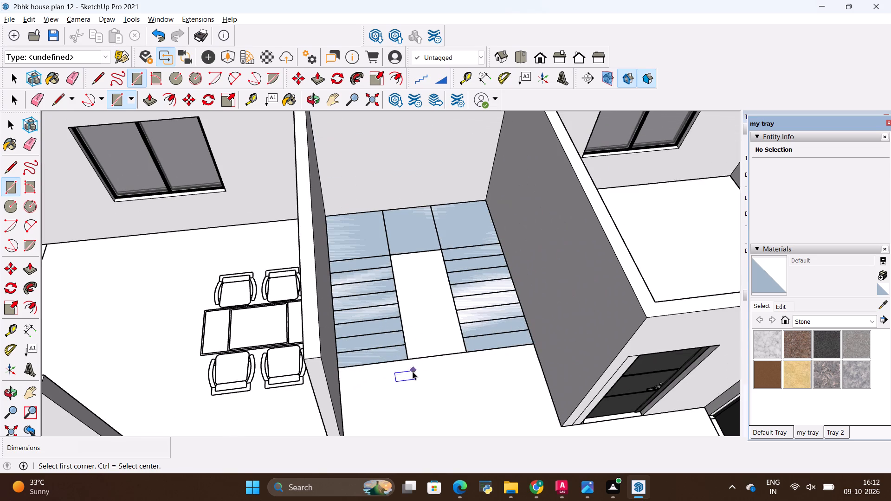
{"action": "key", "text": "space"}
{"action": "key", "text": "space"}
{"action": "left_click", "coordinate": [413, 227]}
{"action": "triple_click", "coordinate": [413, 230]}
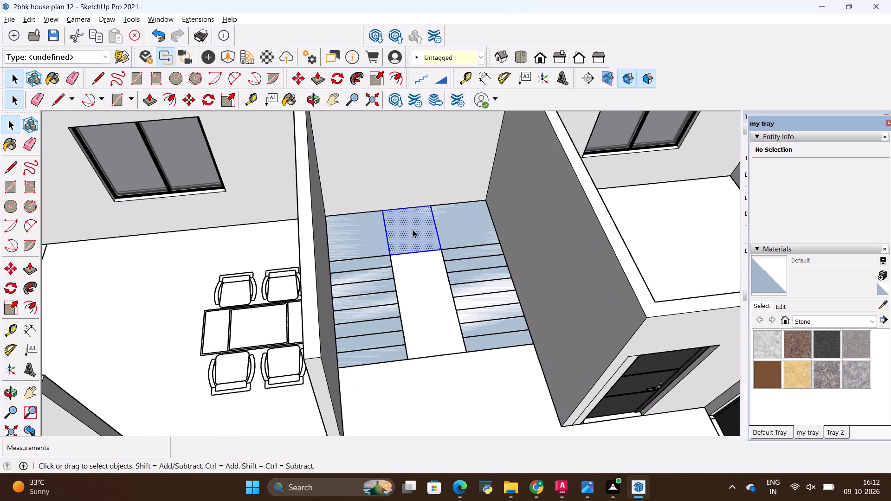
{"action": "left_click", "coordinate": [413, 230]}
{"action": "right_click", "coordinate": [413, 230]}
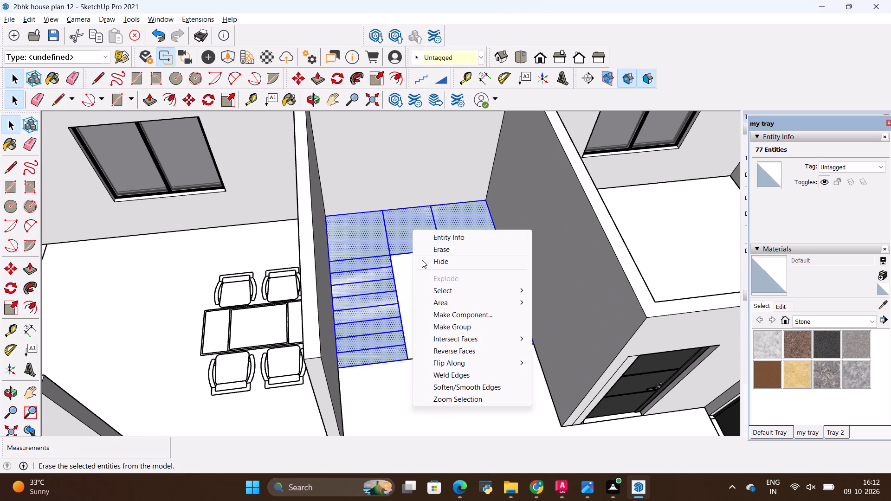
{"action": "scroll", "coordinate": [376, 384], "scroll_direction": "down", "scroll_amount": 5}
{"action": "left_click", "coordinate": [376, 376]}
Copy all the connected landing and tread faces about 44' 4" away, onto open ground outside the house opposite the dining side.
{"action": "triple_click", "coordinate": [473, 313]}
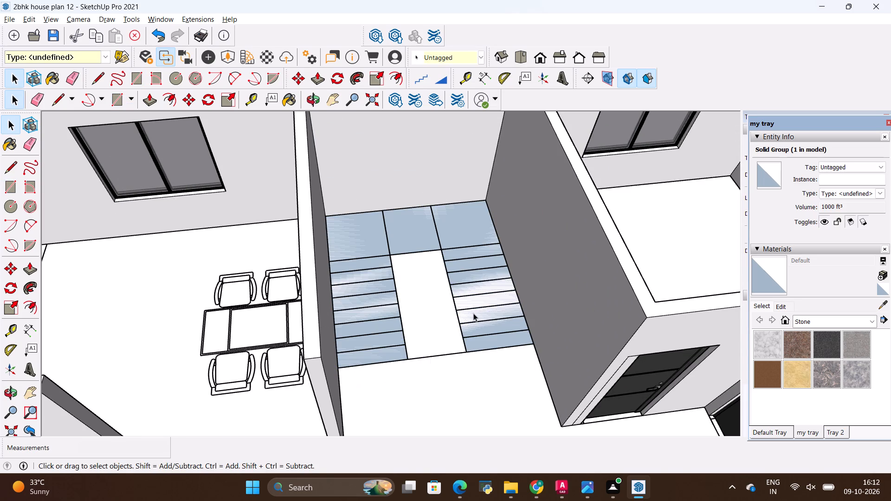
{"action": "left_click", "coordinate": [473, 313]}
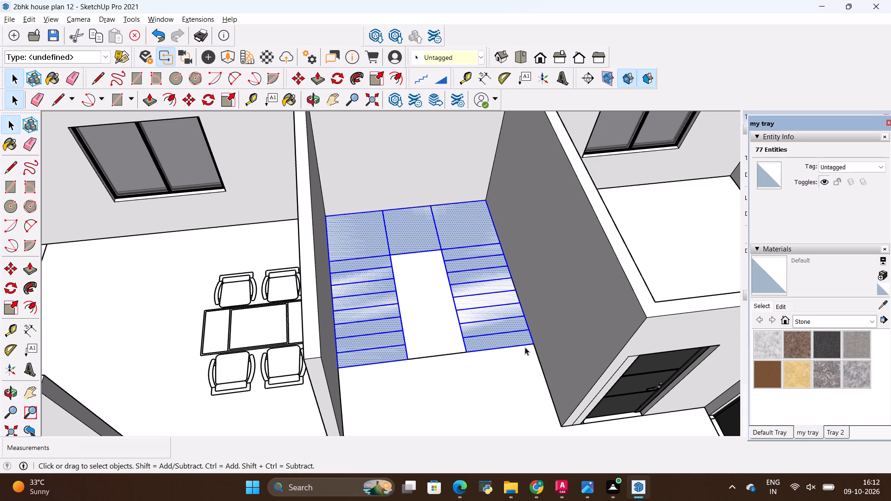
{"action": "key", "text": "m"}
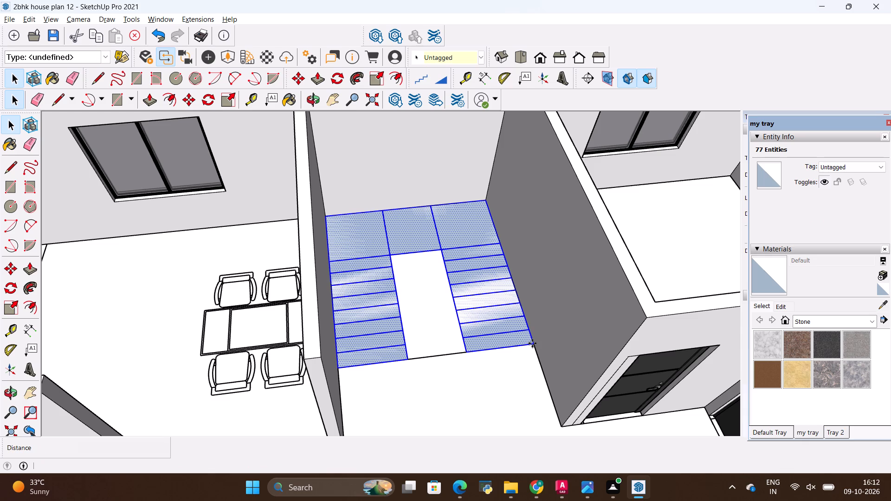
{"action": "left_click_drag", "start_coordinate": [532, 343], "coordinate": [517, 349]}
{"action": "scroll", "coordinate": [308, 365], "scroll_direction": "down", "scroll_amount": 16}
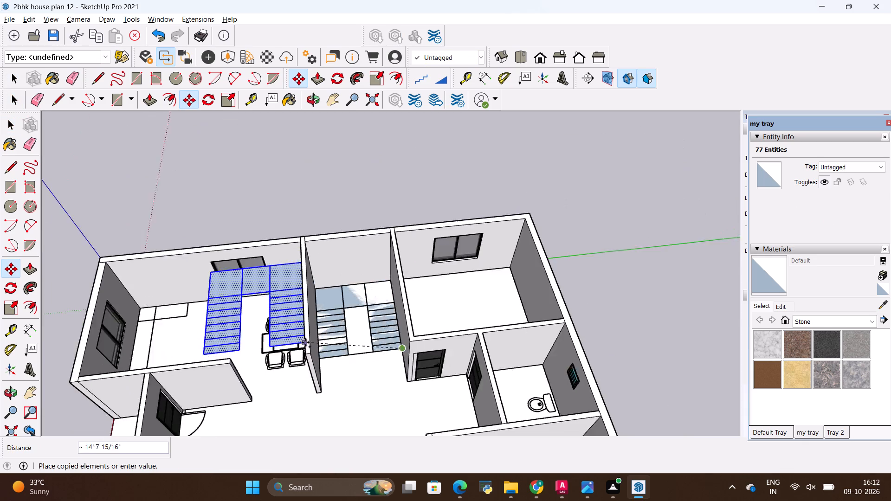
{"action": "scroll", "coordinate": [305, 342], "scroll_direction": "down", "scroll_amount": 4}
{"action": "left_click", "coordinate": [567, 345]}
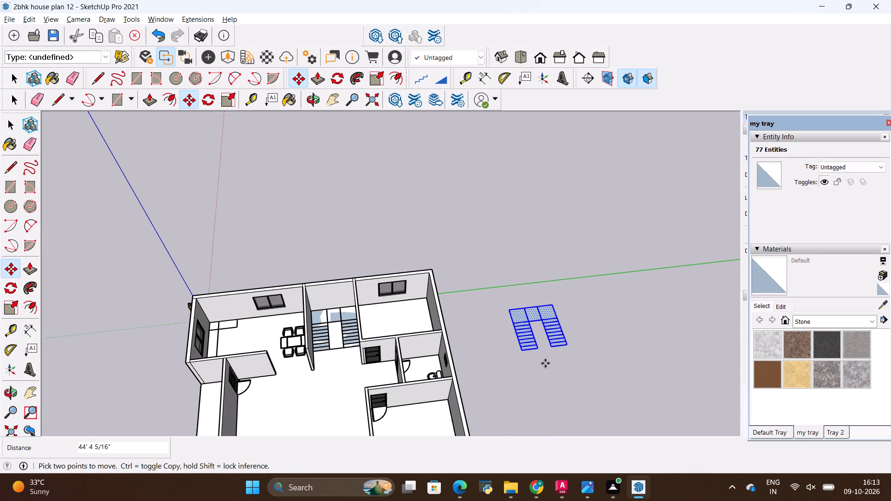
Generate a slab-type stair from the copied landing and tread faces outside the house, with the Raise parameter set to 6.33".
{"action": "key", "text": "space"}
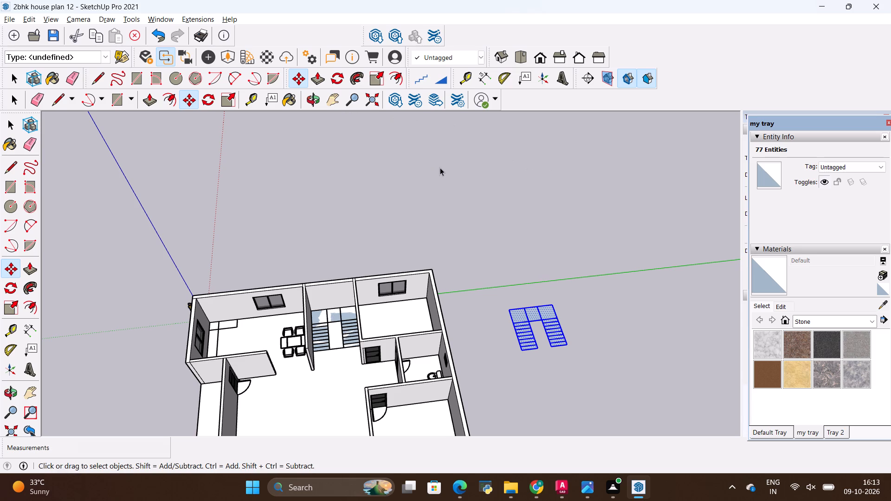
{"action": "left_click", "coordinate": [444, 169]}
{"action": "triple_click", "coordinate": [520, 323]}
{"action": "left_click", "coordinate": [520, 323]}
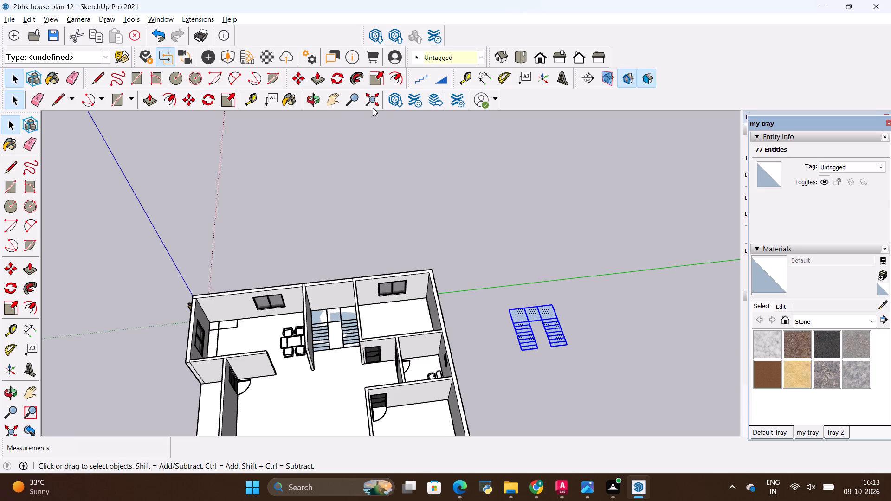
{"action": "left_click", "coordinate": [415, 85]}
{"action": "scroll", "coordinate": [528, 316], "scroll_direction": "up", "scroll_amount": 3}
{"action": "right_click", "coordinate": [538, 306]}
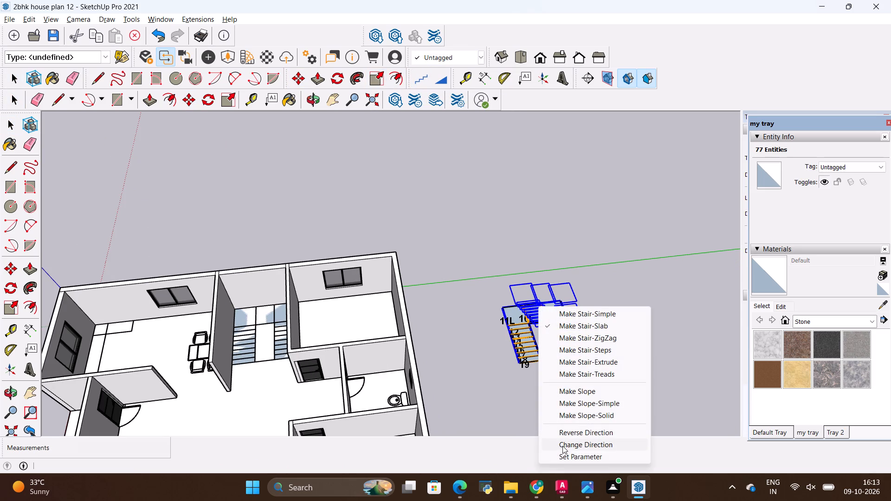
{"action": "left_click", "coordinate": [562, 452]}
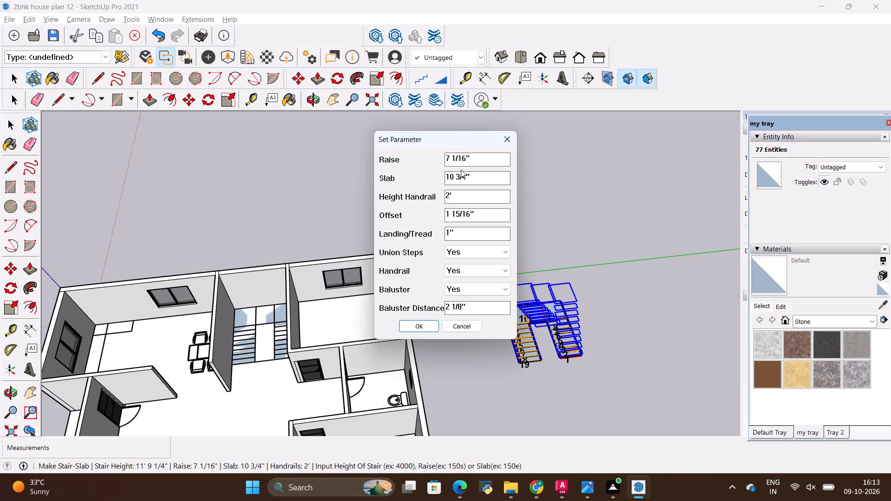
{"action": "left_click", "coordinate": [471, 161]}
{"action": "key", "text": "BackSpace"}
{"action": "key", "text": "BackSpace"}
{"action": "key", "text": "BackSpace"}
{"action": "key", "text": "BackSpace"}
{"action": "key", "text": "BackSpace"}
{"action": "key", "text": "BackSpace"}
{"action": "key", "text": "BackSpace"}
{"action": "key", "text": "BackSpace"}
{"action": "key", "text": "BackSpace"}
{"action": "key", "text": "BackSpace"}
{"action": "key", "text": "BackSpace"}
{"action": "key", "text": "BackSpace"}
{"action": "key", "text": "BackSpace"}
{"action": "key", "text": "BackSpace"}
{"action": "key", "text": "BackSpace"}
{"action": "key", "text": "BackSpace"}
{"action": "type", "text": "6.33"}
{"action": "key", "text": "Return"}
{"action": "scroll", "coordinate": [520, 283], "scroll_direction": "up", "scroll_amount": 3}
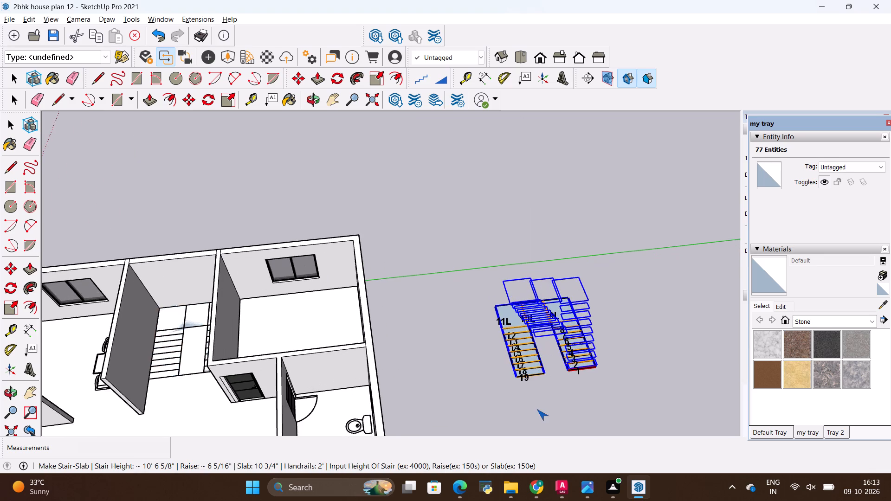
{"action": "scroll", "coordinate": [536, 402], "scroll_direction": "up", "scroll_amount": 6}
{"action": "key", "text": "Return"}
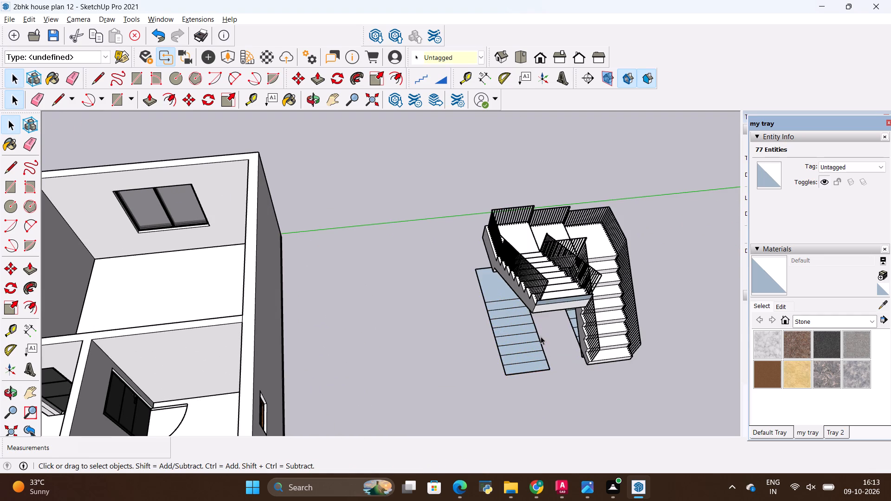
Open the generated stair group for editing at the underside of its lowest step.
{"action": "scroll", "coordinate": [487, 292], "scroll_direction": "down", "scroll_amount": 6}
{"action": "middle_click_drag", "start_coordinate": [520, 338], "coordinate": [618, 255]}
{"action": "scroll", "coordinate": [509, 237], "scroll_direction": "up", "scroll_amount": 2}
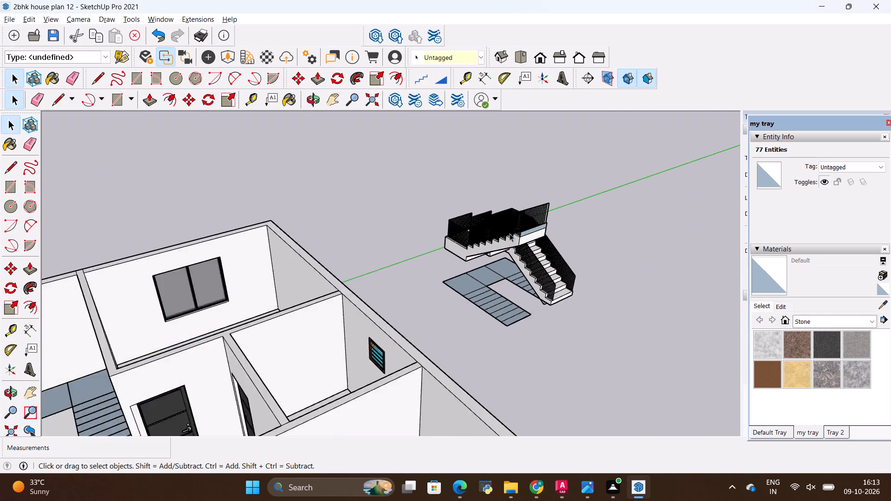
{"action": "scroll", "coordinate": [510, 233], "scroll_direction": "up", "scroll_amount": 8}
{"action": "middle_click_drag", "start_coordinate": [500, 305], "coordinate": [391, 247]}
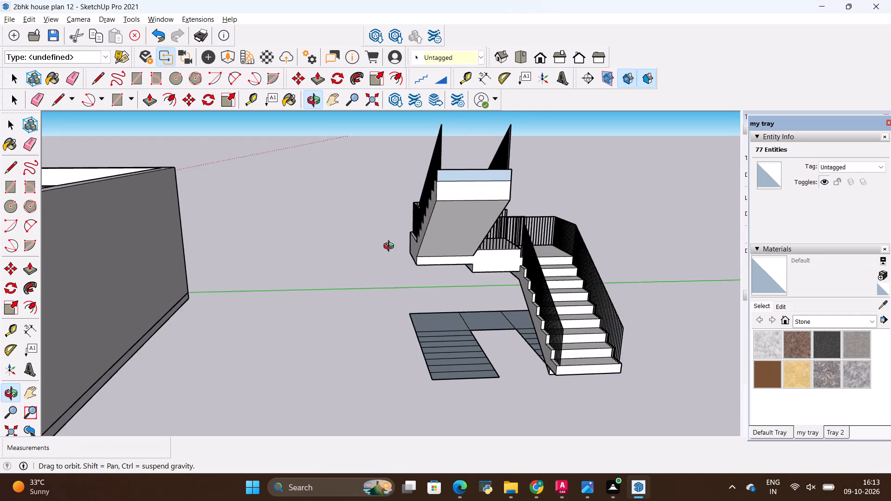
{"action": "middle_click_drag", "start_coordinate": [391, 247], "coordinate": [528, 150]}
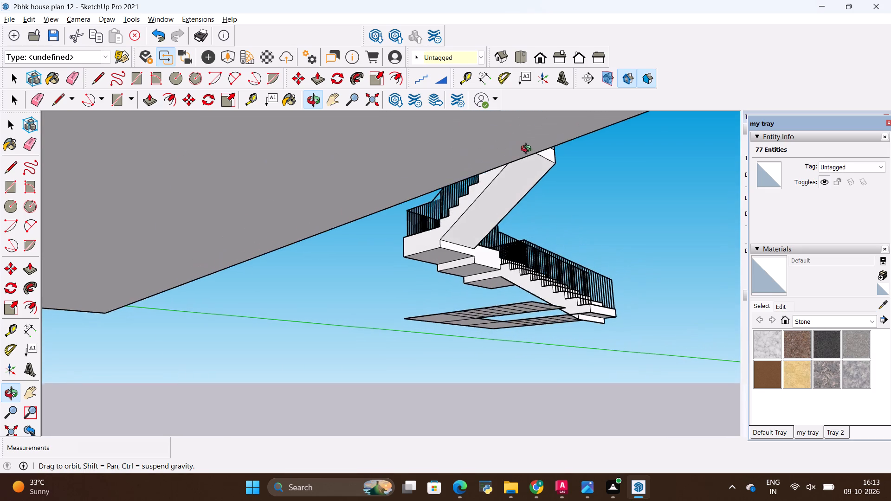
{"action": "middle_click_drag", "start_coordinate": [528, 150], "coordinate": [477, 217]}
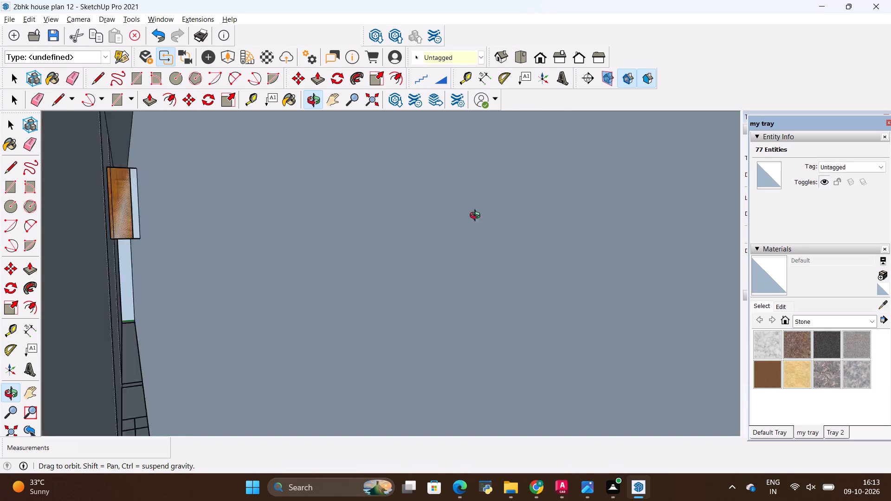
{"action": "middle_click_drag", "start_coordinate": [477, 217], "coordinate": [431, 252]}
{"action": "scroll", "coordinate": [587, 332], "scroll_direction": "up", "scroll_amount": 7}
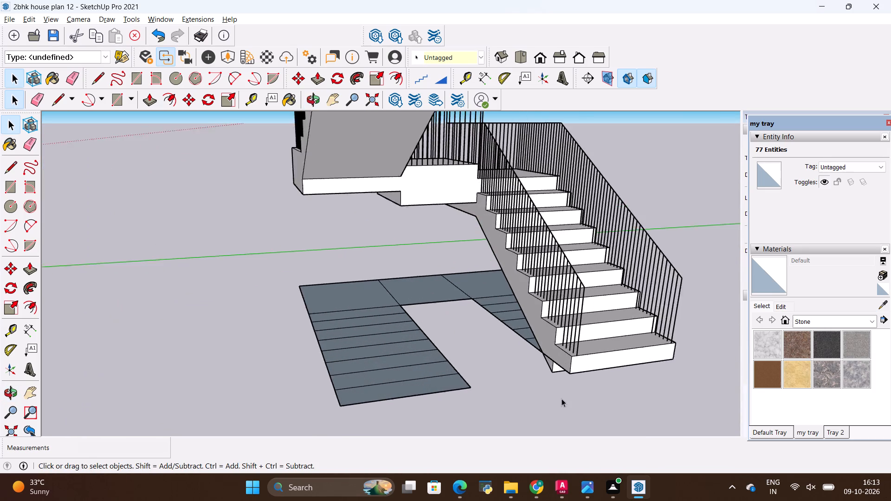
{"action": "scroll", "coordinate": [562, 398], "scroll_direction": "up", "scroll_amount": 13}
{"action": "scroll", "coordinate": [543, 315], "scroll_direction": "down", "scroll_amount": 6}
{"action": "middle_click_drag", "start_coordinate": [510, 391], "coordinate": [616, 360]}
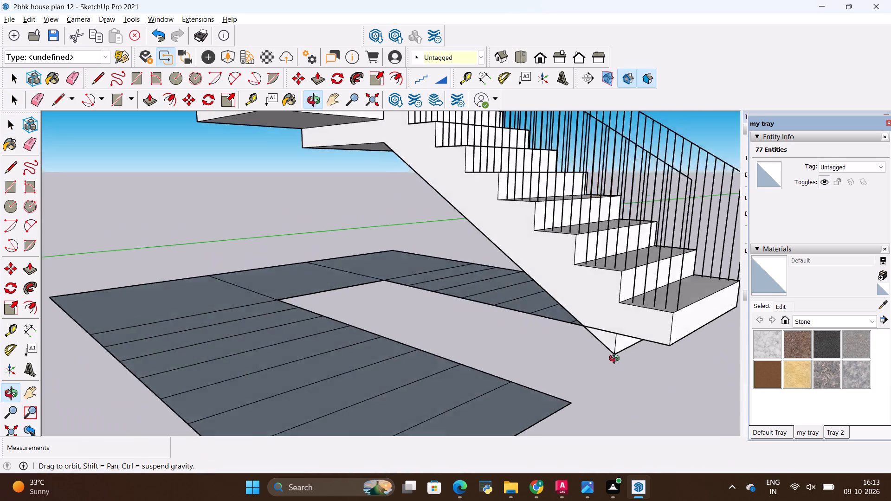
{"action": "middle_click_drag", "start_coordinate": [616, 360], "coordinate": [463, 237]}
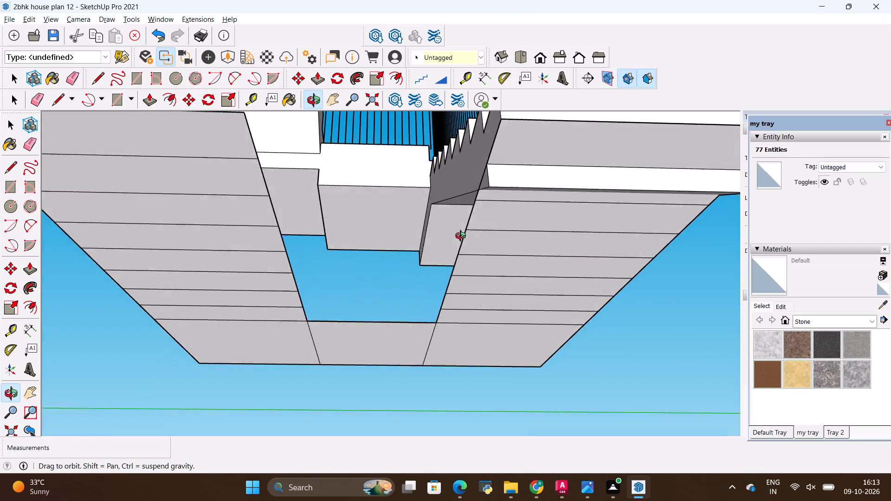
{"action": "middle_click_drag", "start_coordinate": [463, 237], "coordinate": [274, 314]}
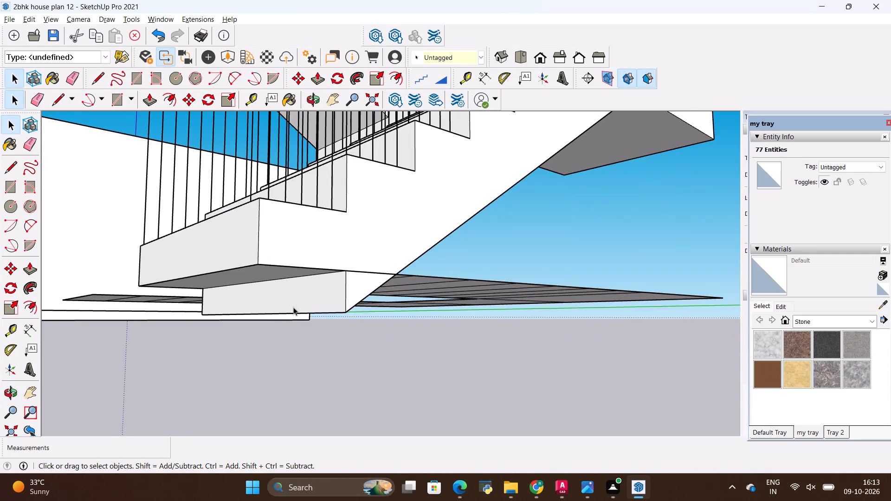
{"action": "scroll", "coordinate": [355, 295], "scroll_direction": "up", "scroll_amount": 3}
{"action": "double_click", "coordinate": [354, 289]}
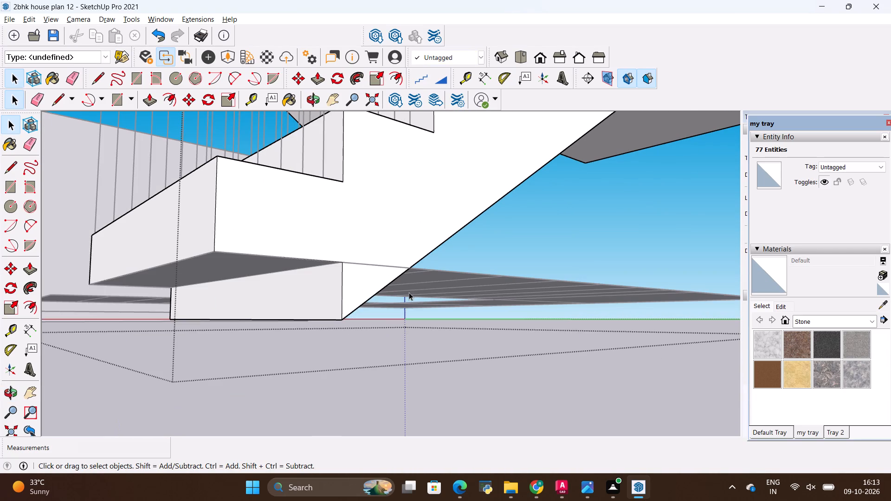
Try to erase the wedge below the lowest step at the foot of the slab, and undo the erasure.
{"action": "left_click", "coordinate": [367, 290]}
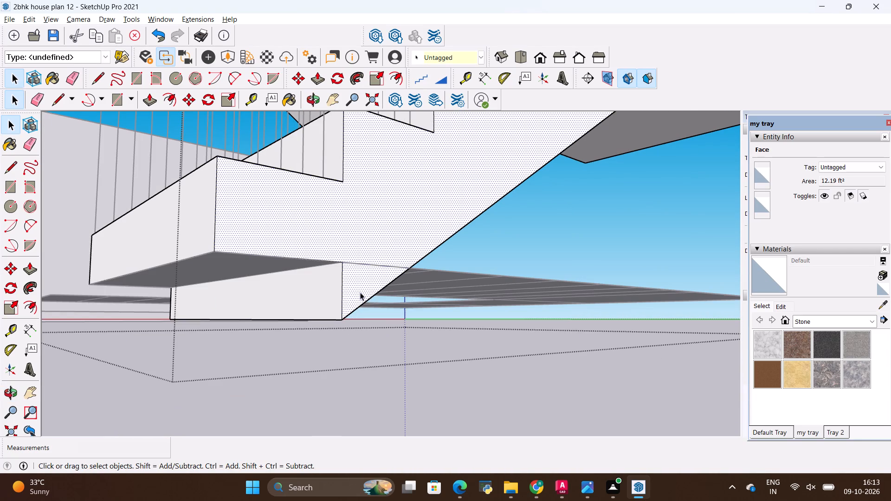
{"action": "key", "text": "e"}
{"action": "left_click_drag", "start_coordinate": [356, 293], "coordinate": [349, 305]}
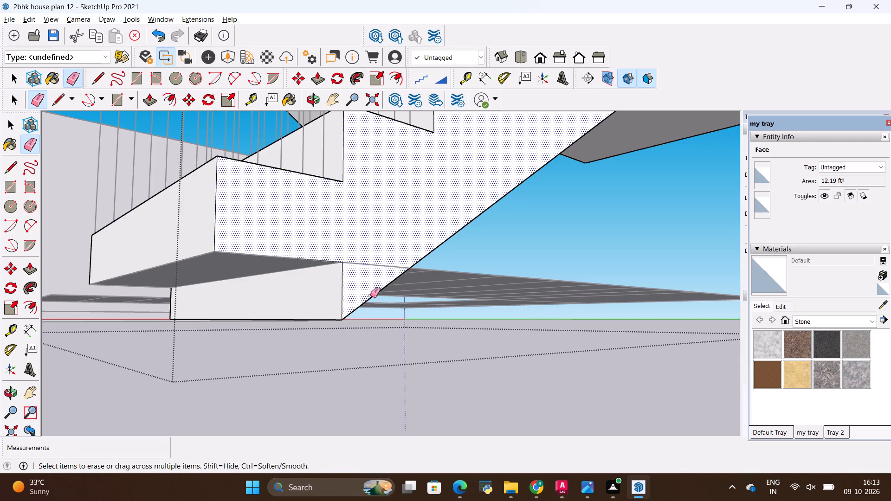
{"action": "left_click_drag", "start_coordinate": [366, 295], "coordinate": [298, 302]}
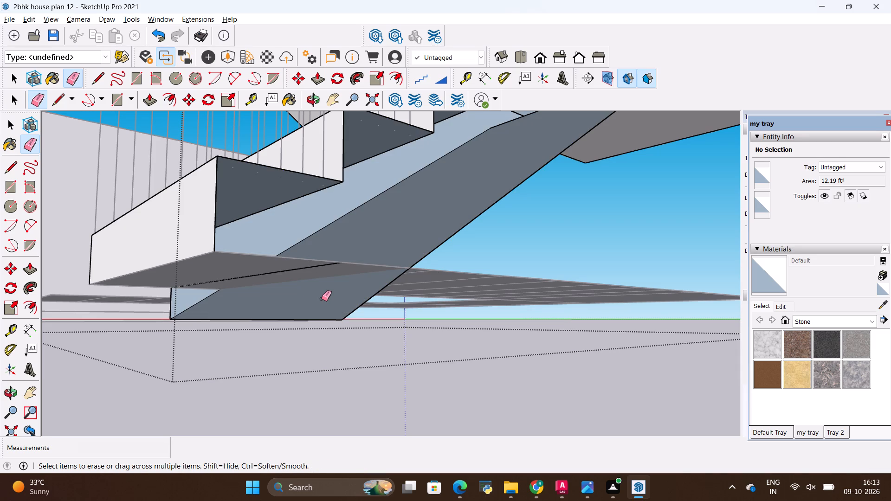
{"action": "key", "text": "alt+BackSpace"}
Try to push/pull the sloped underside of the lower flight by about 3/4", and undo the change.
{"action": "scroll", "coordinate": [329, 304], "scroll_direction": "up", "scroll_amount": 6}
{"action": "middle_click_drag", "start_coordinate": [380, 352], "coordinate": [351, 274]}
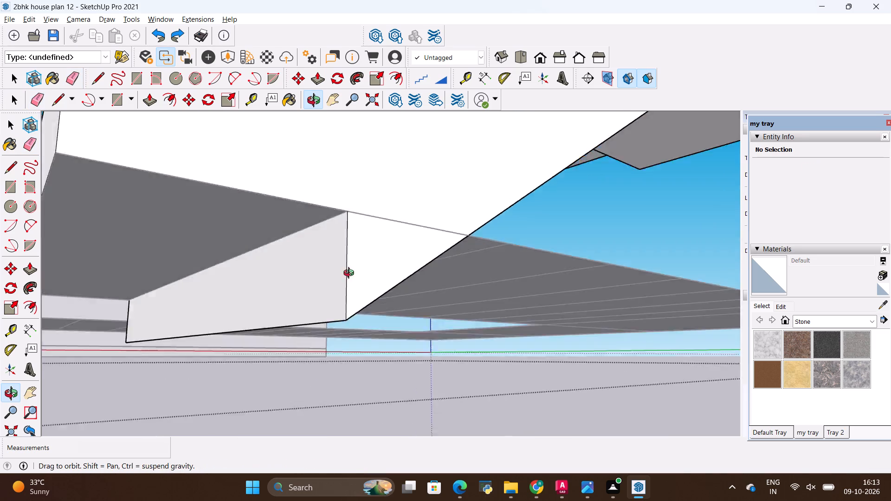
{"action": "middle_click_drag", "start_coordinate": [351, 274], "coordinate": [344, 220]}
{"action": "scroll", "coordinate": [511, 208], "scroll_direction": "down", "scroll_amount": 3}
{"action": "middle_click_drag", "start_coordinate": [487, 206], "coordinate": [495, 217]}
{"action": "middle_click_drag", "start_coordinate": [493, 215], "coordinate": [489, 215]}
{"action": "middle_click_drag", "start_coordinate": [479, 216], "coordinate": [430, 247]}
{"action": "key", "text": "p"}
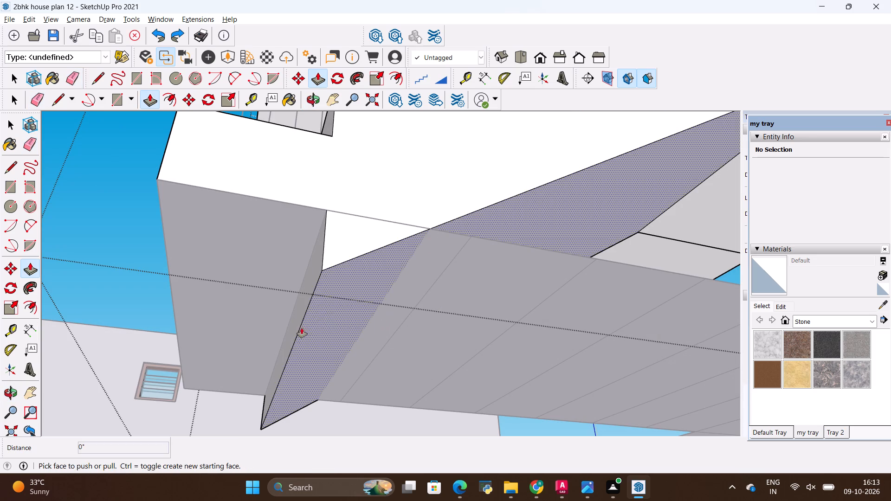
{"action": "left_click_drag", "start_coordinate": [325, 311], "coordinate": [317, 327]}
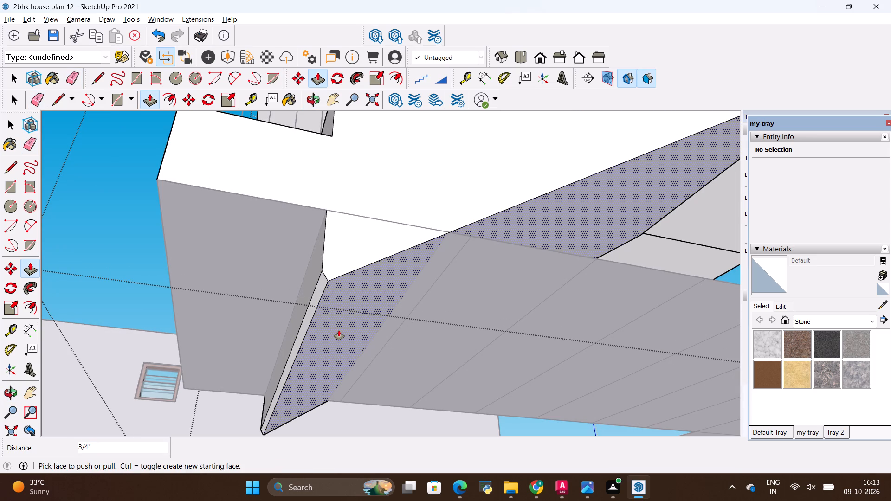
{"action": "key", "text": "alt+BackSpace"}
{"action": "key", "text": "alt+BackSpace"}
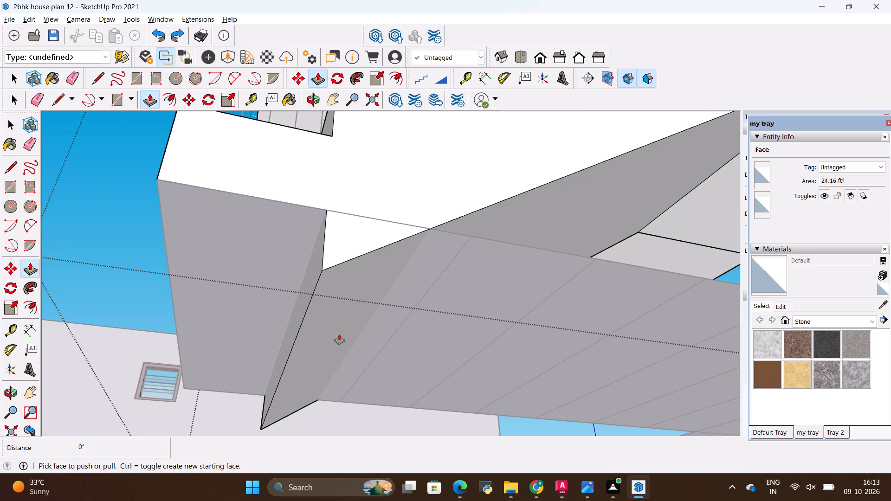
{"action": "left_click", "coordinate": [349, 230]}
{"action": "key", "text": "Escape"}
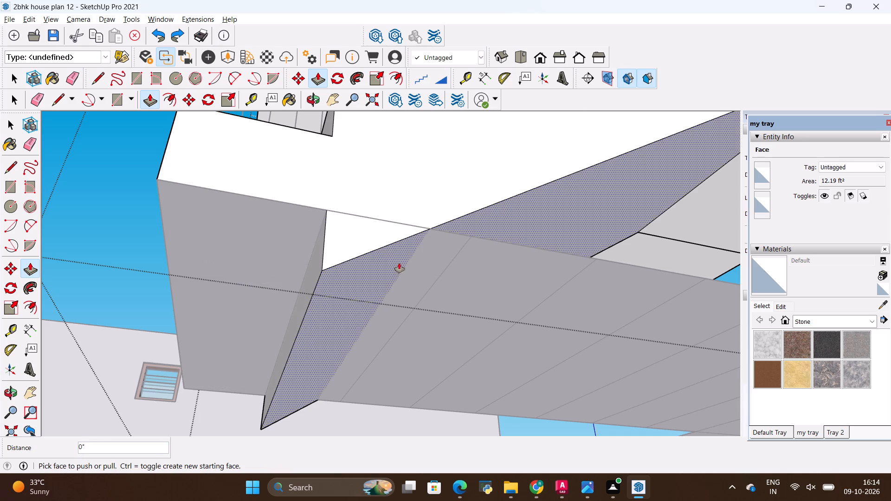
Draw a line about 7" long on the stair's side face, from the lowest step's bottom corner to the sloped slab edge.
{"action": "key", "text": "l"}
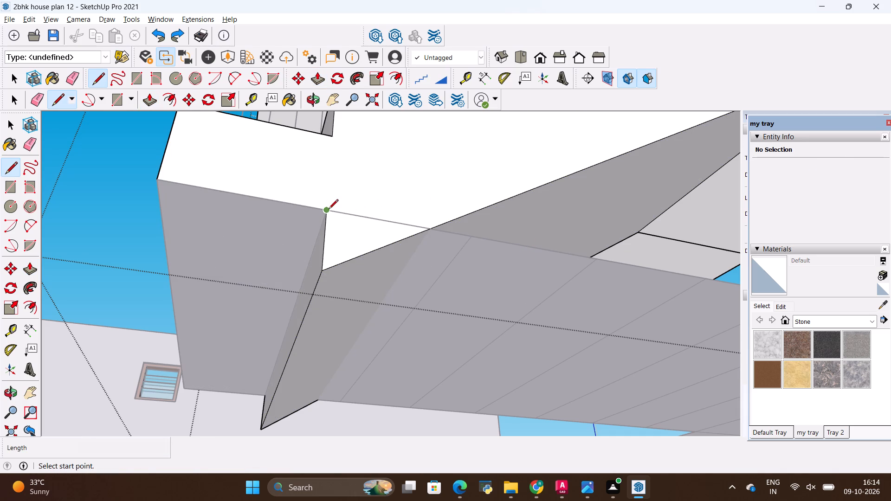
{"action": "left_click", "coordinate": [329, 209]}
{"action": "left_click", "coordinate": [429, 231]}
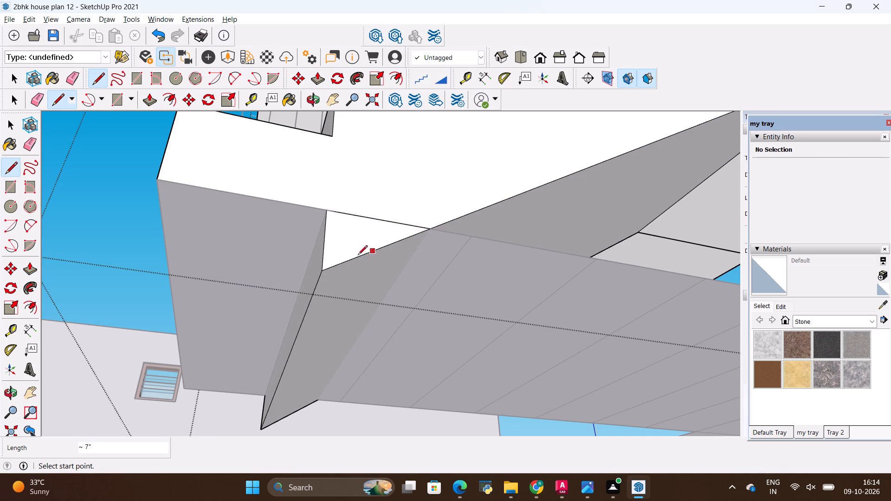
{"action": "key", "text": "space"}
{"action": "key", "text": "space"}
Push the triangular wedge below the lowest step about 3' 5 9/16" through the stair's full width, and close the stair group.
{"action": "left_click", "coordinate": [345, 245]}
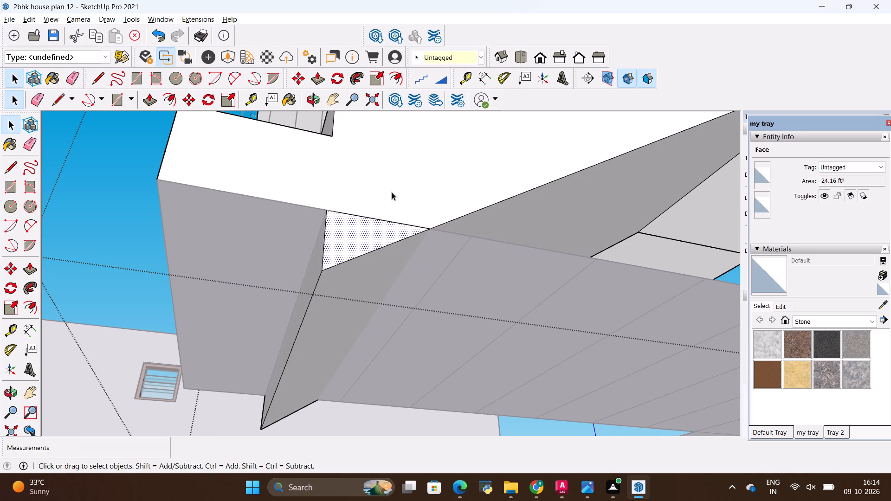
{"action": "key", "text": "p"}
{"action": "left_click", "coordinate": [361, 242]}
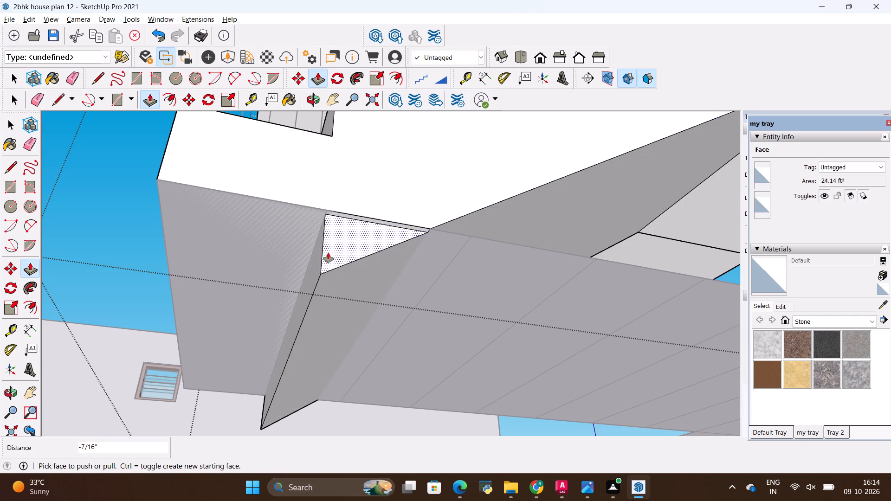
{"action": "left_click", "coordinate": [339, 247]}
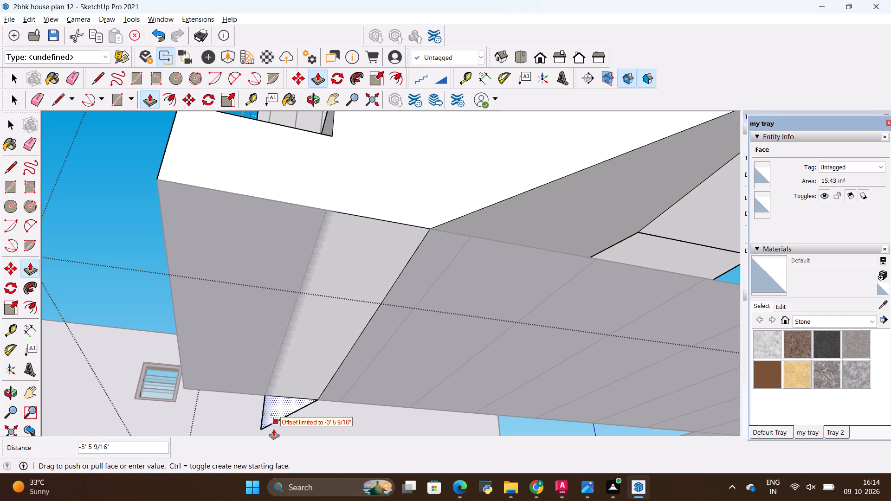
{"action": "left_click", "coordinate": [273, 431]}
{"action": "scroll", "coordinate": [316, 301], "scroll_direction": "down", "scroll_amount": 5}
{"action": "middle_click_drag", "start_coordinate": [300, 270], "coordinate": [320, 339]}
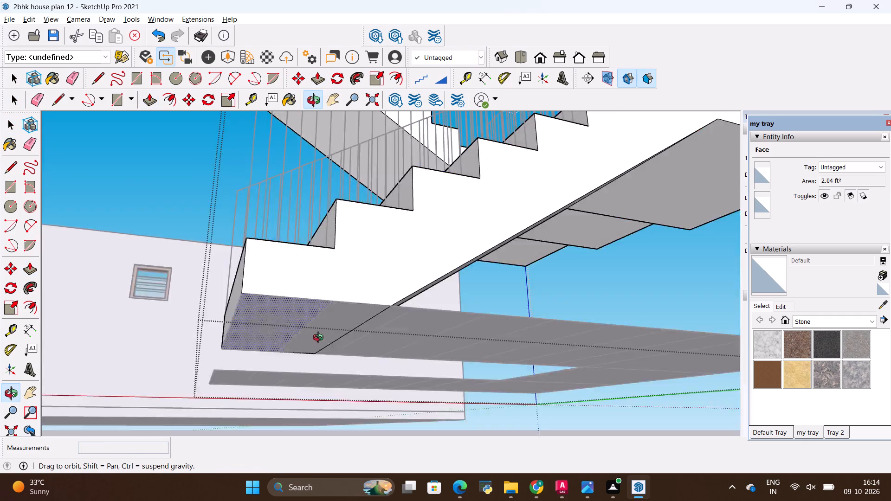
{"action": "middle_click_drag", "start_coordinate": [320, 339], "coordinate": [521, 406]}
{"action": "scroll", "coordinate": [467, 236], "scroll_direction": "down", "scroll_amount": 9}
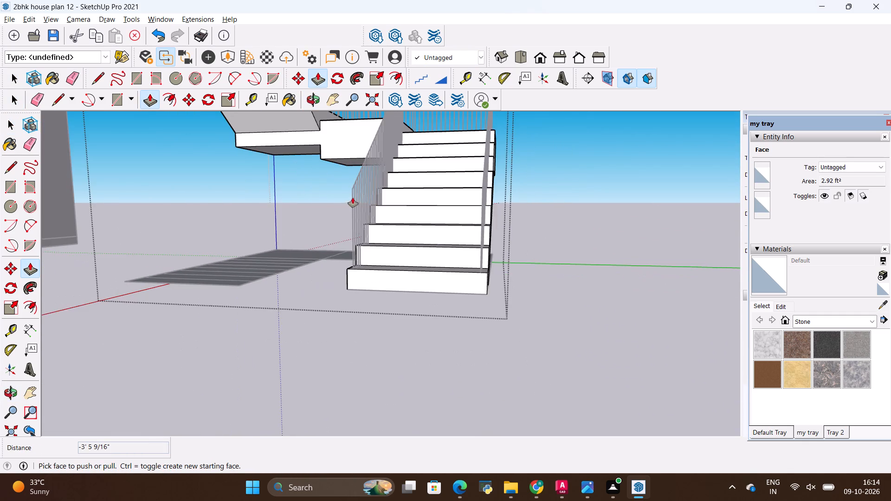
{"action": "middle_click_drag", "start_coordinate": [354, 198], "coordinate": [422, 305]}
{"action": "scroll", "coordinate": [413, 254], "scroll_direction": "down", "scroll_amount": 11}
{"action": "key", "text": "space"}
{"action": "double_click", "coordinate": [547, 251]}
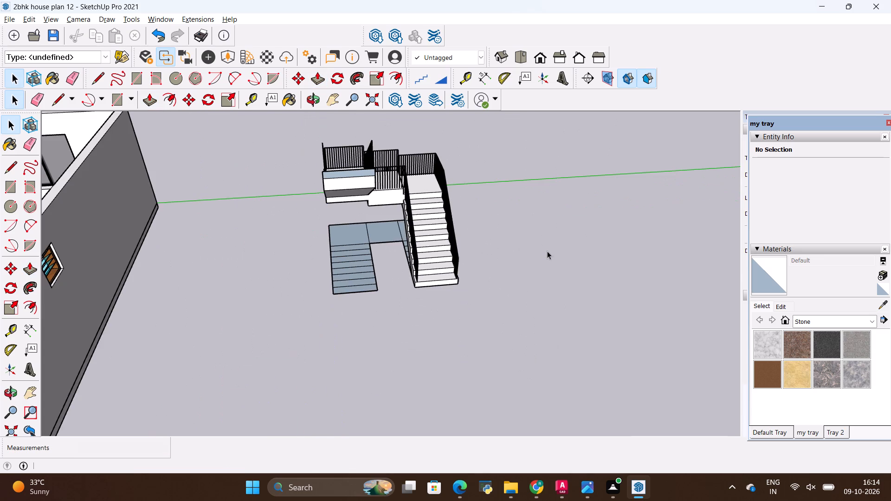
{"action": "scroll", "coordinate": [469, 244], "scroll_direction": "down", "scroll_amount": 6}
{"action": "middle_click_drag", "start_coordinate": [458, 228], "coordinate": [439, 298]}
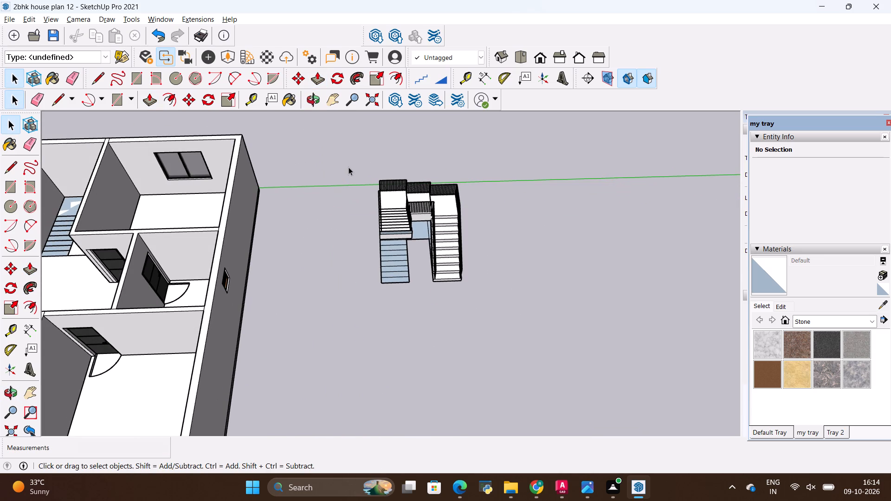
Group the entire staircase, including its railings and base faces, into a single group.
{"action": "left_click_drag", "start_coordinate": [335, 130], "coordinate": [479, 304]}
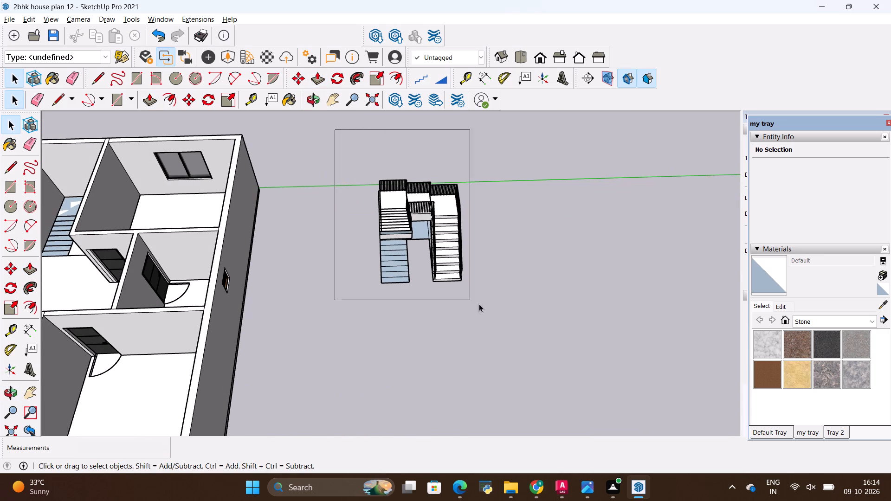
{"action": "left_click_drag", "start_coordinate": [479, 304], "coordinate": [484, 304]}
{"action": "right_click", "coordinate": [458, 226]}
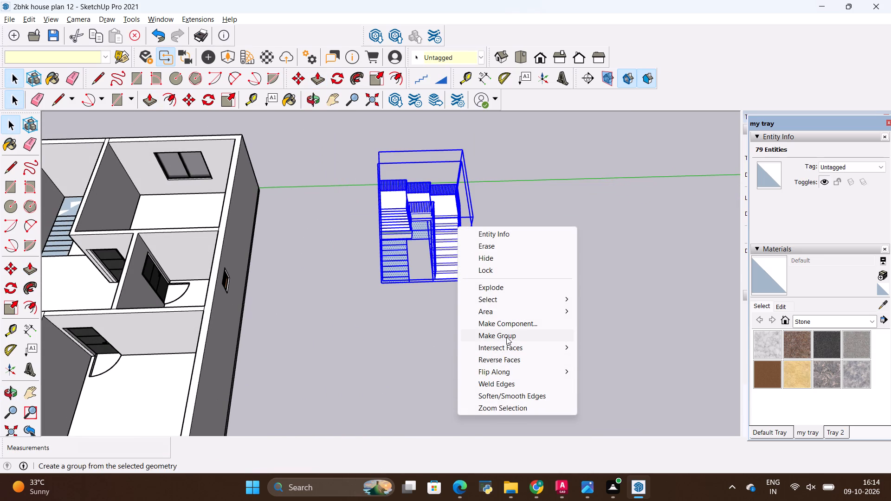
{"action": "left_click", "coordinate": [506, 337]}
Move the stair group about 44' 4 5/16" by its lowest step's outer bottom corner onto the matching corner in the house's stairwell.
{"action": "scroll", "coordinate": [490, 311], "scroll_direction": "up", "scroll_amount": 9}
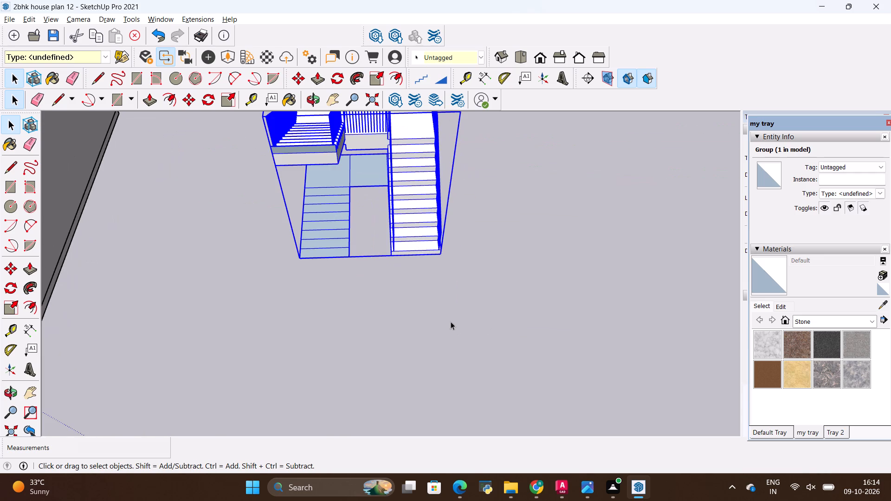
{"action": "middle_click_drag", "start_coordinate": [438, 288], "coordinate": [426, 209]}
{"action": "scroll", "coordinate": [426, 209], "scroll_direction": "up", "scroll_amount": 1}
{"action": "key", "text": "m"}
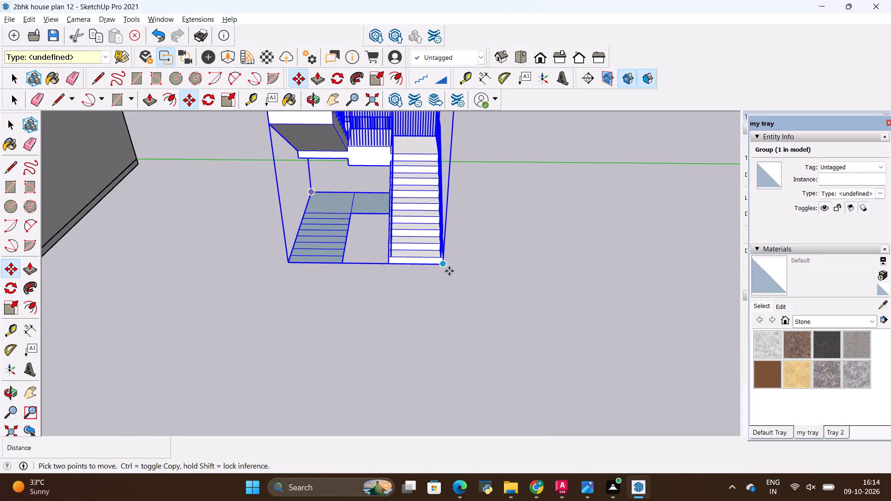
{"action": "left_click", "coordinate": [442, 268]}
{"action": "scroll", "coordinate": [336, 338], "scroll_direction": "down", "scroll_amount": 17}
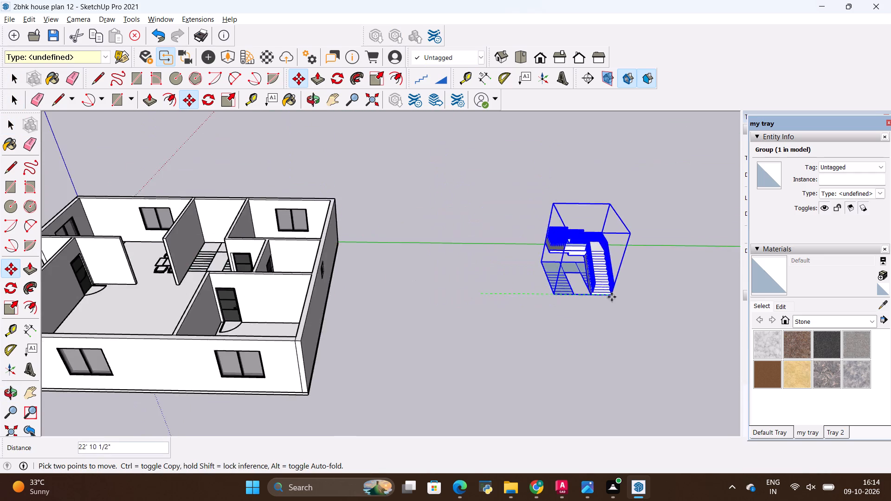
{"action": "scroll", "coordinate": [612, 297], "scroll_direction": "down", "scroll_amount": 3}
{"action": "scroll", "coordinate": [310, 263], "scroll_direction": "up", "scroll_amount": 9}
{"action": "middle_click_drag", "start_coordinate": [374, 285], "coordinate": [387, 358]}
{"action": "scroll", "coordinate": [281, 293], "scroll_direction": "up", "scroll_amount": 9}
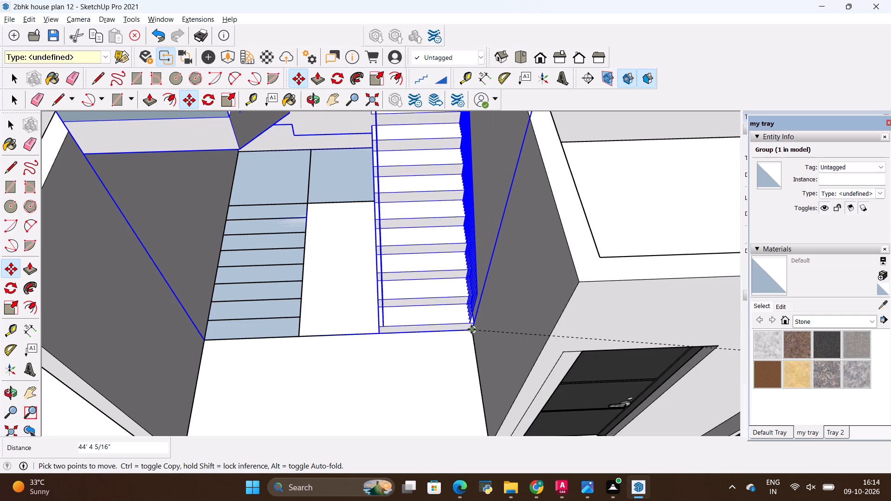
{"action": "left_click", "coordinate": [471, 329]}
Erase the original flat tread and landing faces with their edges from the stairwell floor beneath the placed staircase.
{"action": "scroll", "coordinate": [445, 396], "scroll_direction": "down", "scroll_amount": 13}
{"action": "middle_click_drag", "start_coordinate": [446, 370], "coordinate": [430, 289]}
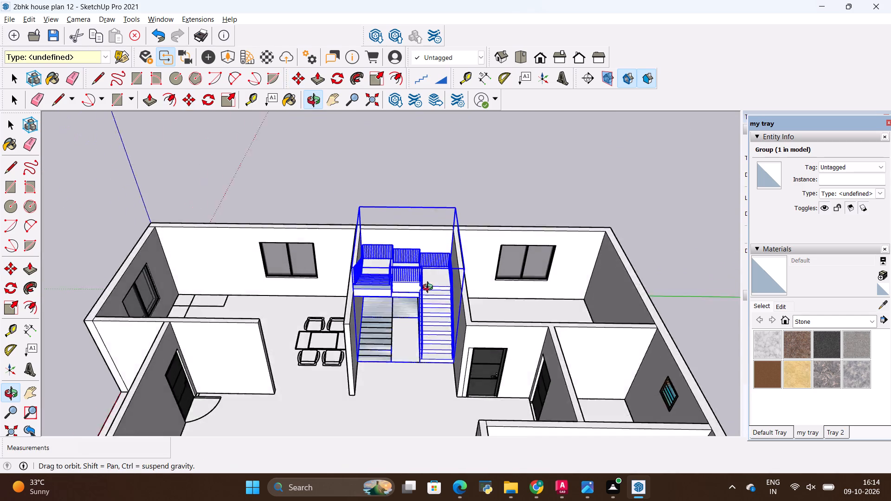
{"action": "middle_click_drag", "start_coordinate": [430, 289], "coordinate": [428, 291]}
{"action": "scroll", "coordinate": [383, 314], "scroll_direction": "up", "scroll_amount": 2}
{"action": "key", "text": "space"}
{"action": "double_click", "coordinate": [382, 326]}
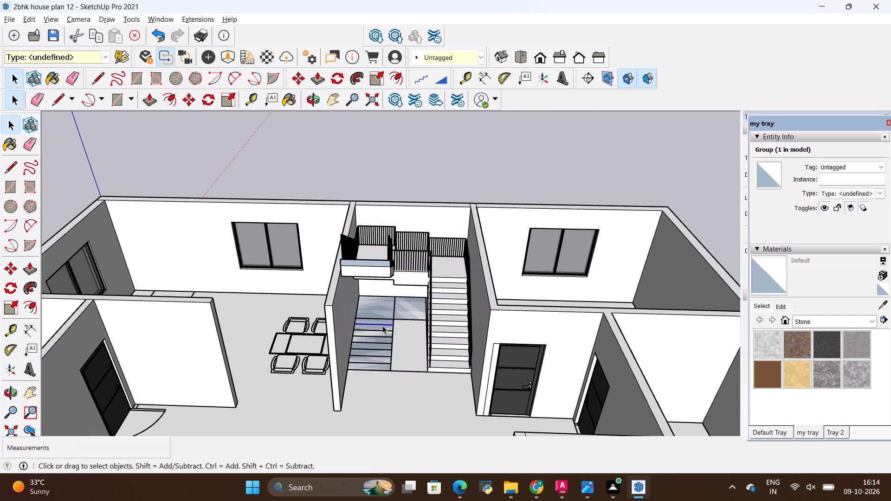
{"action": "double_click", "coordinate": [382, 326]}
{"action": "left_click", "coordinate": [382, 326]}
{"action": "right_click", "coordinate": [382, 326]}
{"action": "double_click", "coordinate": [382, 326]}
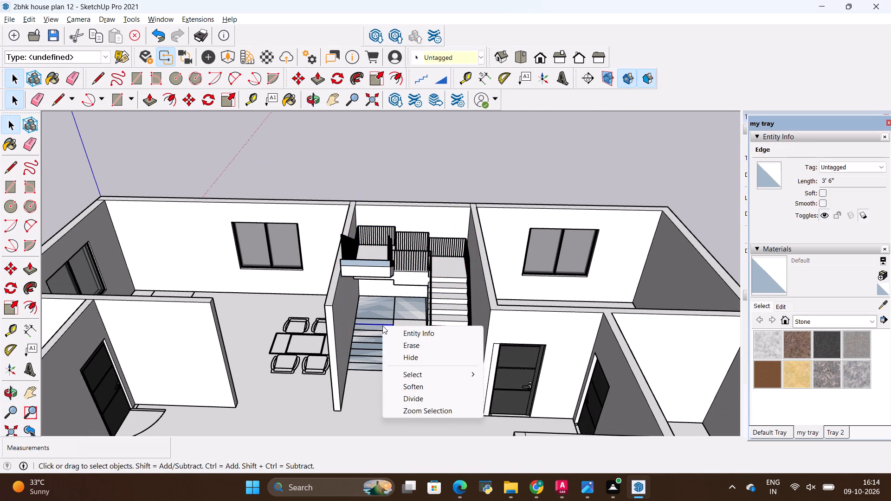
{"action": "triple_click", "coordinate": [359, 350]}
{"action": "left_click", "coordinate": [359, 350]}
{"action": "right_click", "coordinate": [359, 350]}
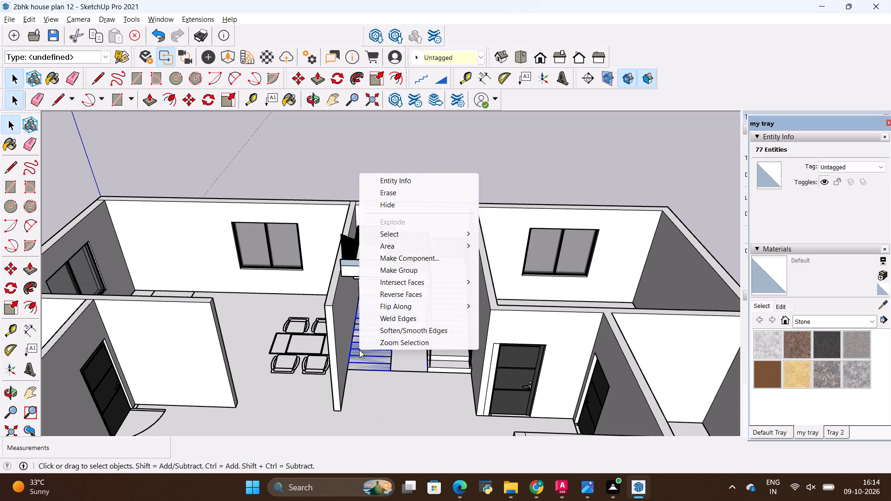
{"action": "left_click", "coordinate": [394, 197]}
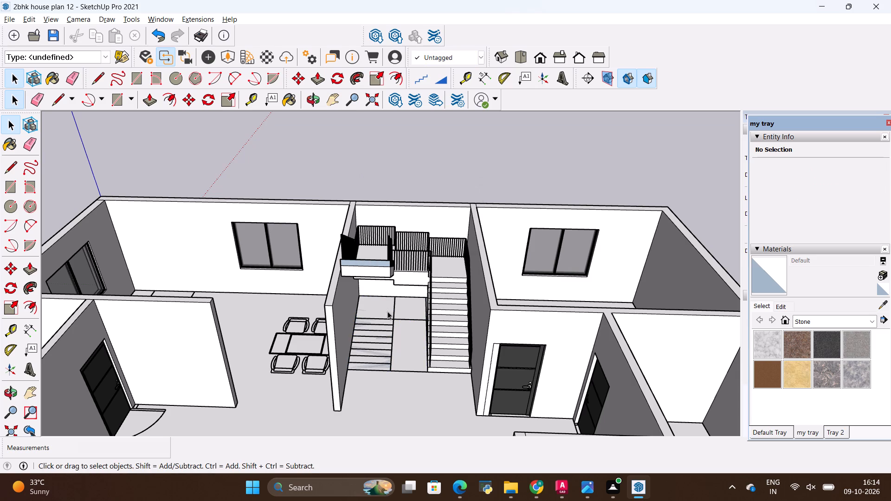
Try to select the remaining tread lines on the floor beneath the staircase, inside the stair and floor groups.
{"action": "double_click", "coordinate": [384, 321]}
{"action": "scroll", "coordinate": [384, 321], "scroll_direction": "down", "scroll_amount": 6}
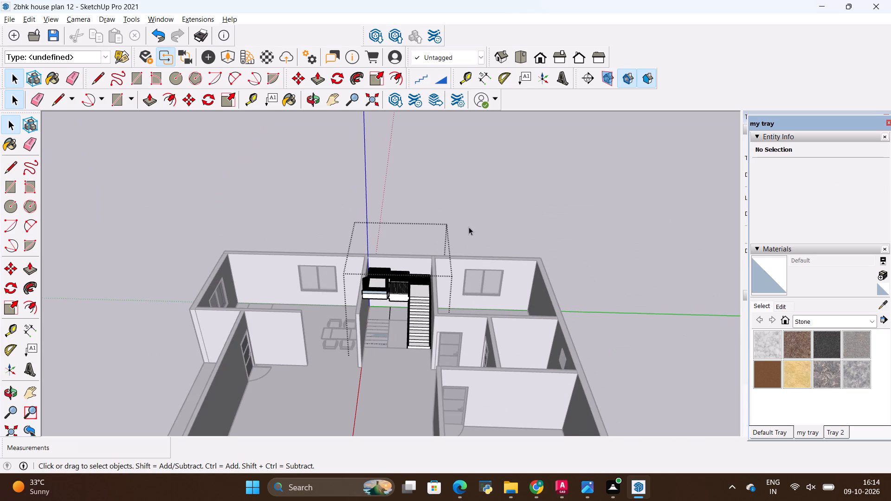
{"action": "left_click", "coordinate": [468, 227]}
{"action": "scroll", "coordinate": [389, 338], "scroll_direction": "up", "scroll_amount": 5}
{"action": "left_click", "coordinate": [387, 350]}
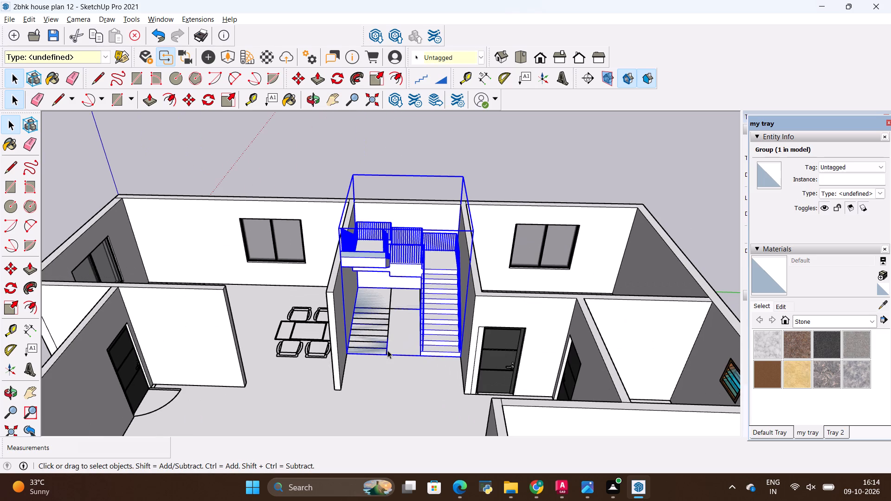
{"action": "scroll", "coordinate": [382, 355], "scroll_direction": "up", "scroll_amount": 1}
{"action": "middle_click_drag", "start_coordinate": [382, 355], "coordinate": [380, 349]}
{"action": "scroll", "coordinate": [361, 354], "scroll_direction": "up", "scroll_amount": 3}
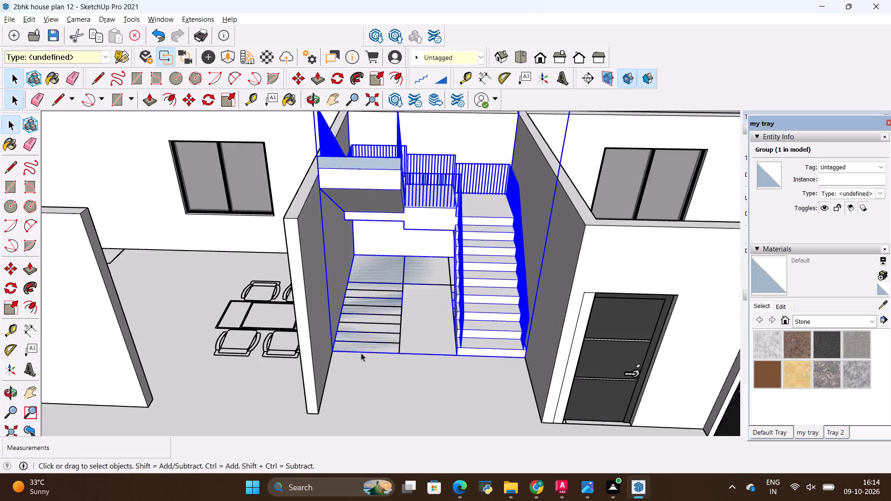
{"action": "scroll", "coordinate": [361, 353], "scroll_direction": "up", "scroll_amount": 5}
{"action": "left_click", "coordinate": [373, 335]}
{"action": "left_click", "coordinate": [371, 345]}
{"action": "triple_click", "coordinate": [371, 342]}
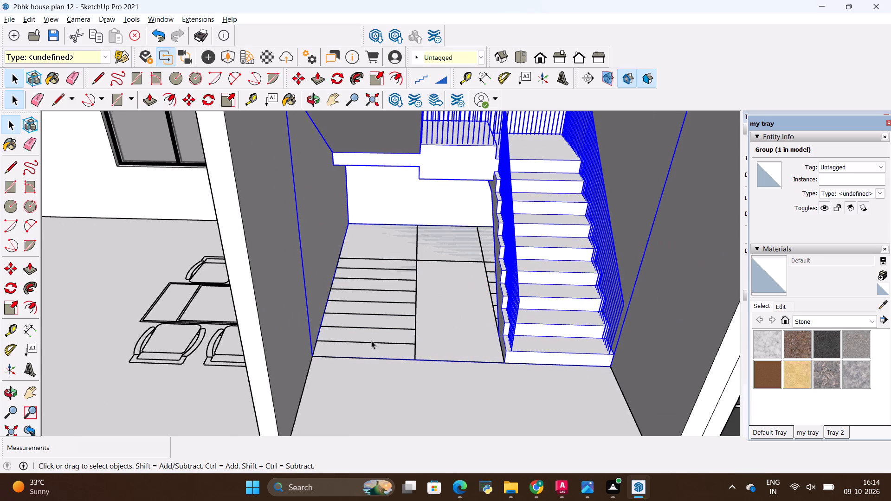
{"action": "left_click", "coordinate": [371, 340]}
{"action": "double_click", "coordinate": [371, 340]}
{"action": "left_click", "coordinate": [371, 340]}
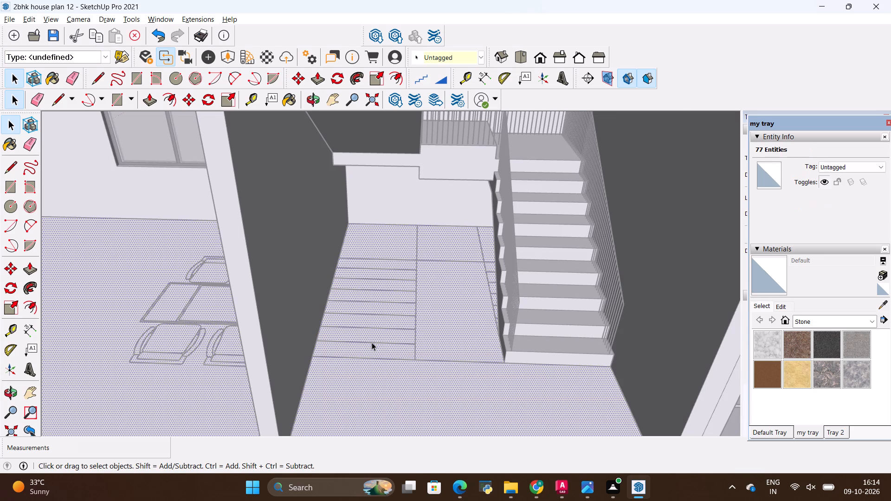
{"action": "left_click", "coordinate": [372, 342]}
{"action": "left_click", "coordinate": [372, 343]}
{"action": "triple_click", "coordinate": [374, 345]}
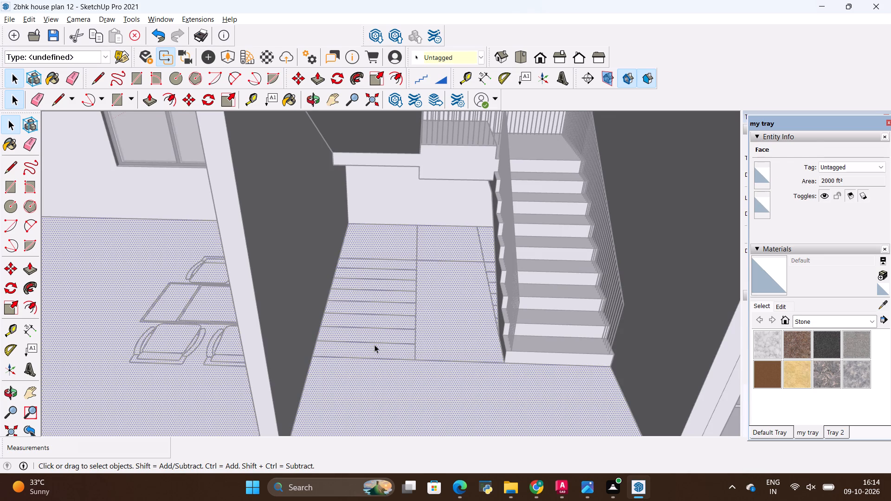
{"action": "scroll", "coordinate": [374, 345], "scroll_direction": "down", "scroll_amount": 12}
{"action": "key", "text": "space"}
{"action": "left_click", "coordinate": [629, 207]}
Examine the placed staircase, its railings and its fit between the stairwell walls, and the whole house from several angles.
{"action": "scroll", "coordinate": [418, 327], "scroll_direction": "up", "scroll_amount": 4}
{"action": "scroll", "coordinate": [418, 324], "scroll_direction": "down", "scroll_amount": 6}
{"action": "middle_click_drag", "start_coordinate": [271, 288], "coordinate": [580, 294]}
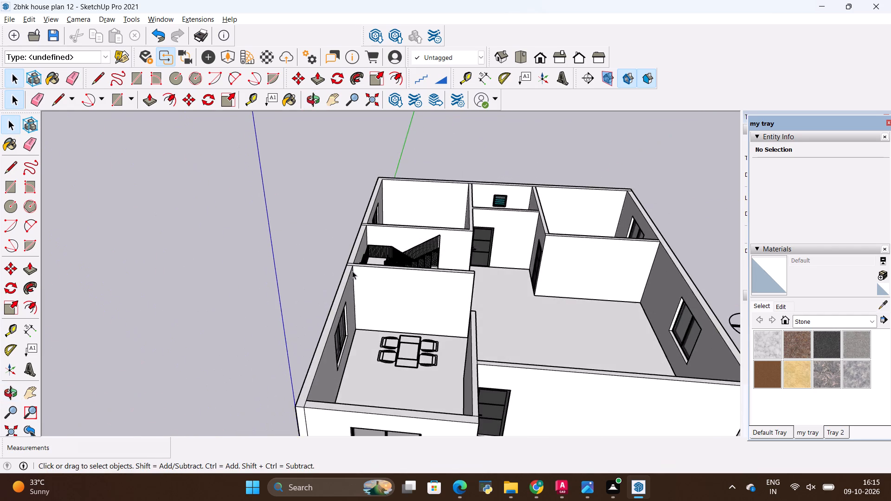
{"action": "scroll", "coordinate": [352, 271], "scroll_direction": "up", "scroll_amount": 4}
{"action": "scroll", "coordinate": [500, 218], "scroll_direction": "up", "scroll_amount": 13}
{"action": "middle_click_drag", "start_coordinate": [446, 382], "coordinate": [446, 357]}
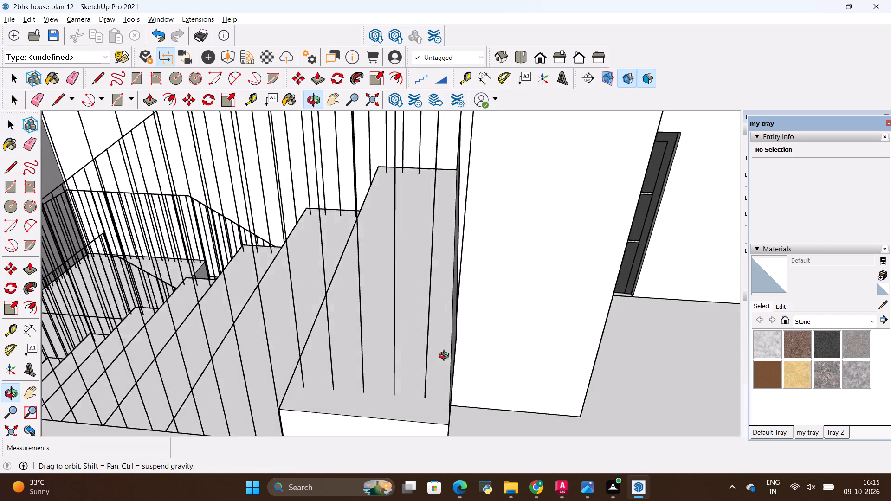
{"action": "middle_click_drag", "start_coordinate": [446, 357], "coordinate": [481, 216]}
{"action": "scroll", "coordinate": [483, 213], "scroll_direction": "down", "scroll_amount": 4}
{"action": "middle_click_drag", "start_coordinate": [457, 245], "coordinate": [443, 314]}
{"action": "scroll", "coordinate": [452, 282], "scroll_direction": "down", "scroll_amount": 1}
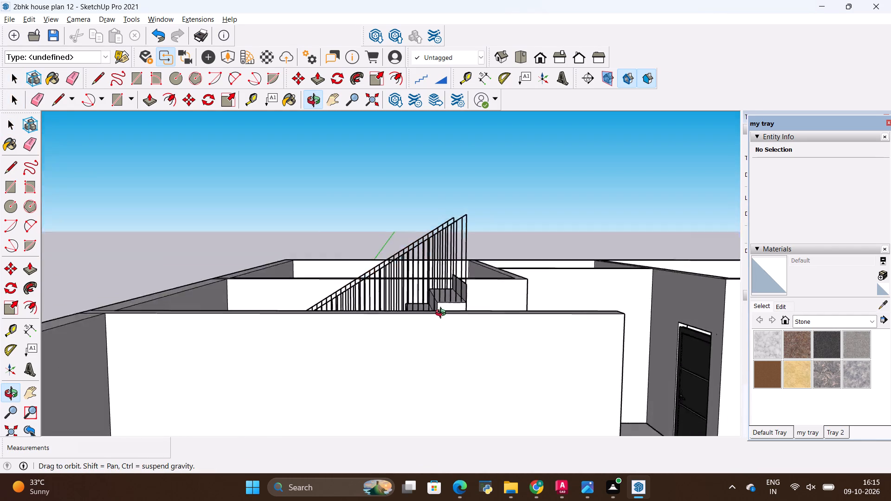
{"action": "middle_click_drag", "start_coordinate": [443, 314], "coordinate": [427, 361]}
{"action": "scroll", "coordinate": [434, 337], "scroll_direction": "down", "scroll_amount": 4}
{"action": "middle_click_drag", "start_coordinate": [447, 335], "coordinate": [425, 375]}
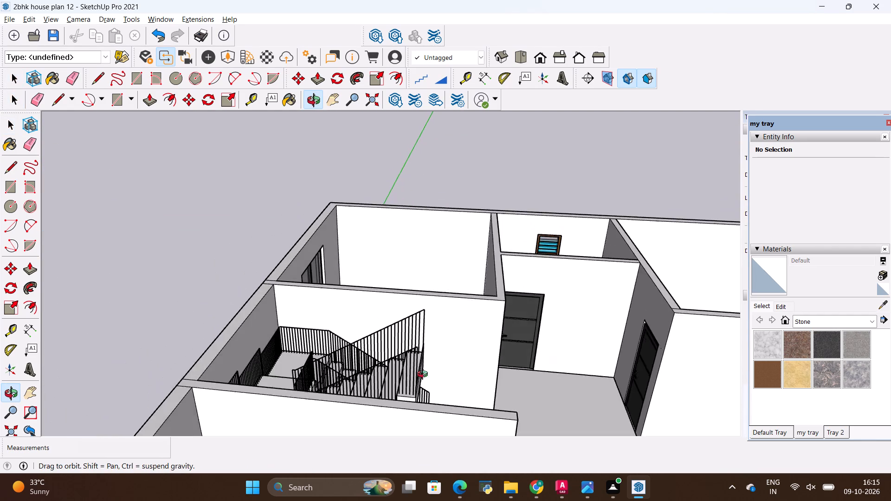
{"action": "middle_click_drag", "start_coordinate": [425, 375], "coordinate": [380, 360]}
{"action": "scroll", "coordinate": [414, 291], "scroll_direction": "down", "scroll_amount": 5}
{"action": "scroll", "coordinate": [485, 277], "scroll_direction": "down", "scroll_amount": 10}
{"action": "middle_click_drag", "start_coordinate": [579, 279], "coordinate": [359, 329]}
{"action": "scroll", "coordinate": [363, 348], "scroll_direction": "up", "scroll_amount": 5}
{"action": "scroll", "coordinate": [379, 293], "scroll_direction": "down", "scroll_amount": 8}
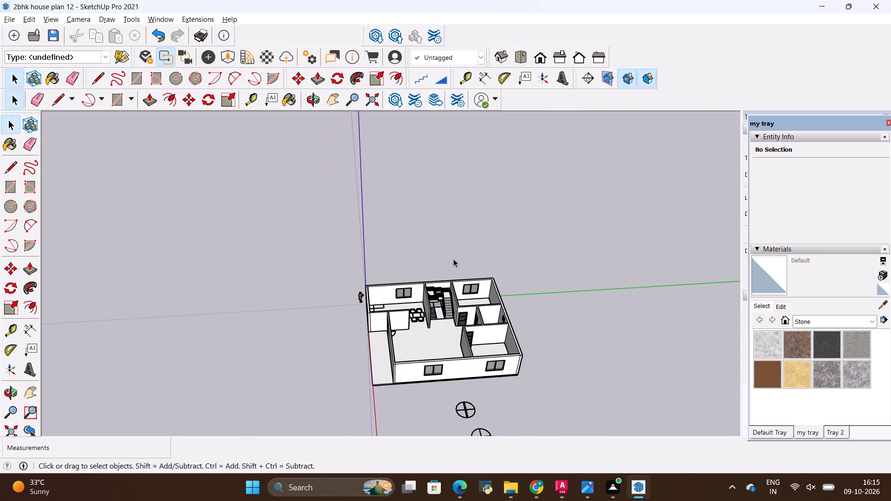
{"action": "middle_click_drag", "start_coordinate": [453, 259], "coordinate": [420, 362]}
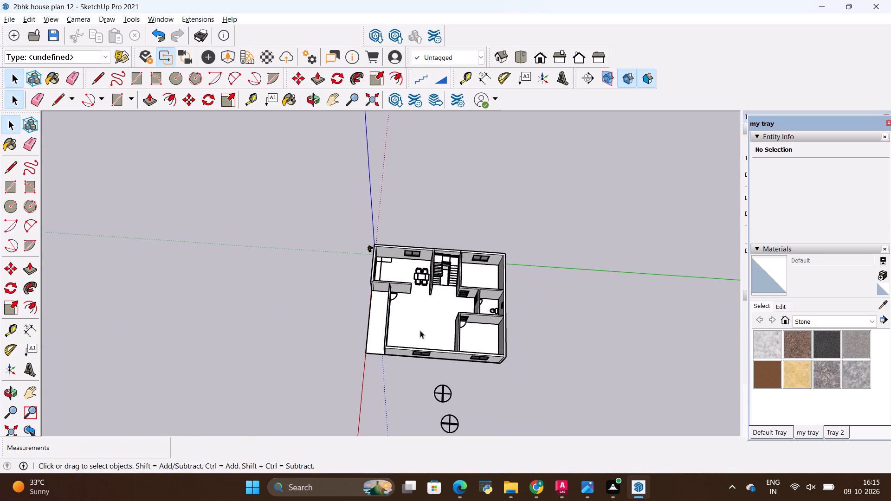
{"action": "scroll", "coordinate": [380, 323], "scroll_direction": "up", "scroll_amount": 2}
{"action": "scroll", "coordinate": [452, 311], "scroll_direction": "up", "scroll_amount": 5}
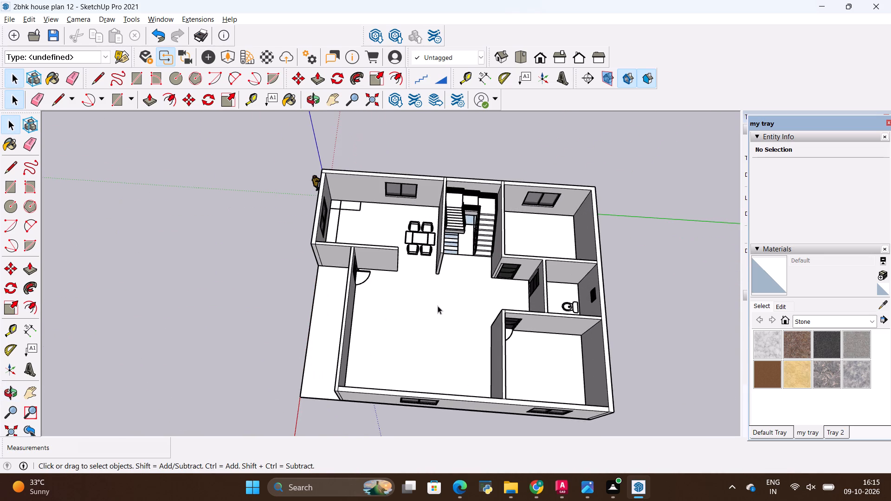
{"action": "scroll", "coordinate": [389, 294], "scroll_direction": "up", "scroll_amount": 3}
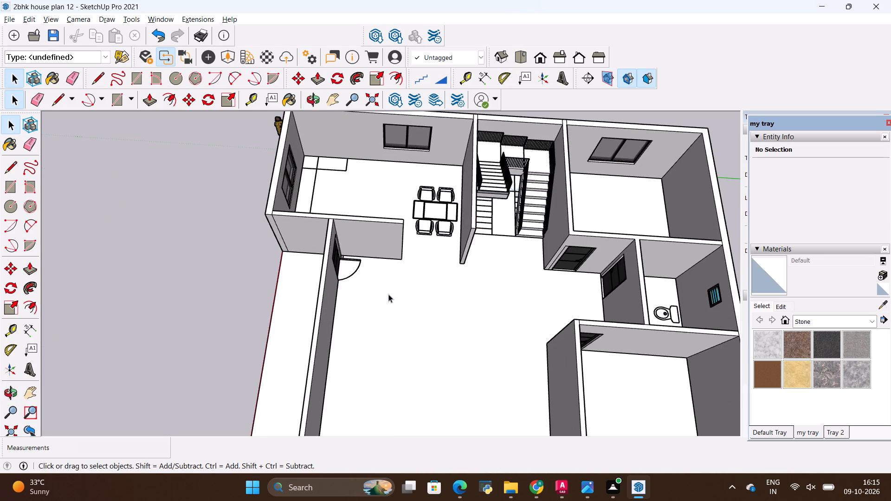
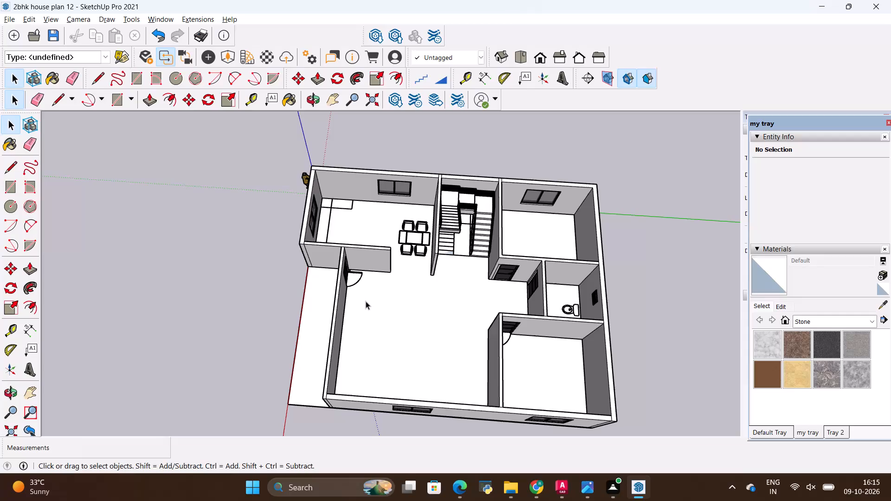
Examine the whole house with the placed staircase from the front, back and sides, including the rooms around the stairwell.
{"action": "scroll", "coordinate": [454, 292], "scroll_direction": "up", "scroll_amount": 3}
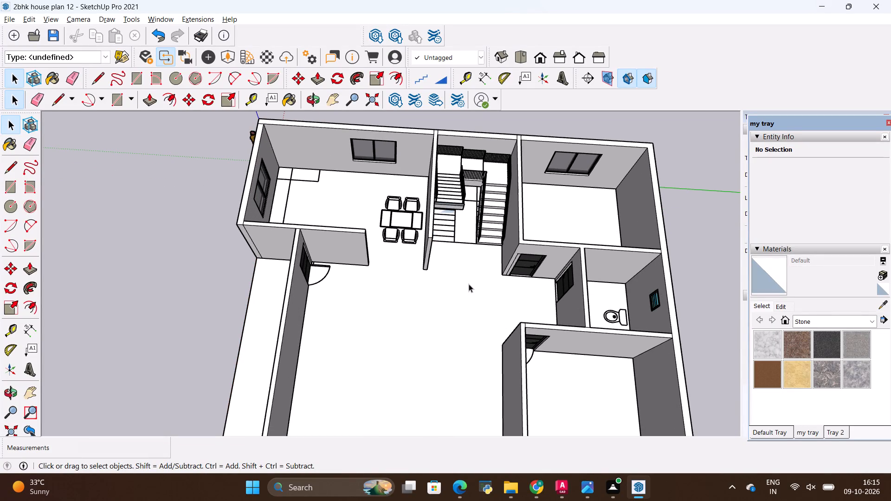
{"action": "scroll", "coordinate": [469, 284], "scroll_direction": "down", "scroll_amount": 3}
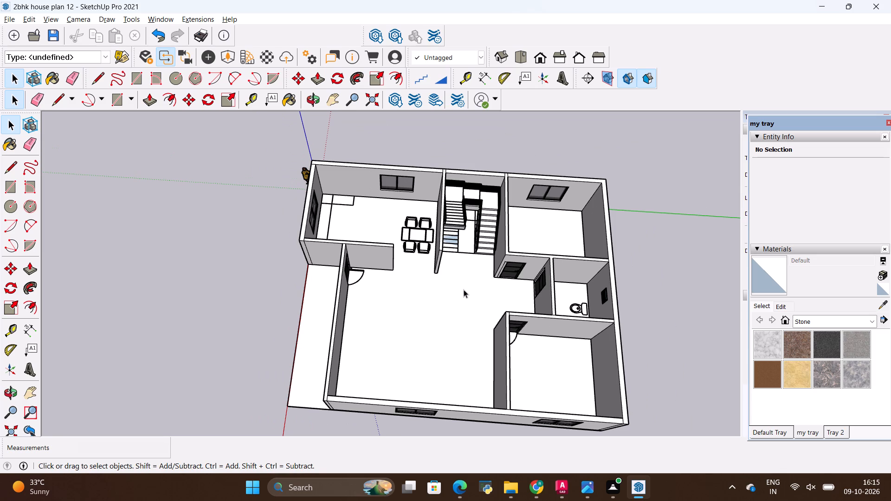
{"action": "scroll", "coordinate": [333, 437], "scroll_direction": "down", "scroll_amount": 3}
{"action": "scroll", "coordinate": [399, 317], "scroll_direction": "down", "scroll_amount": 4}
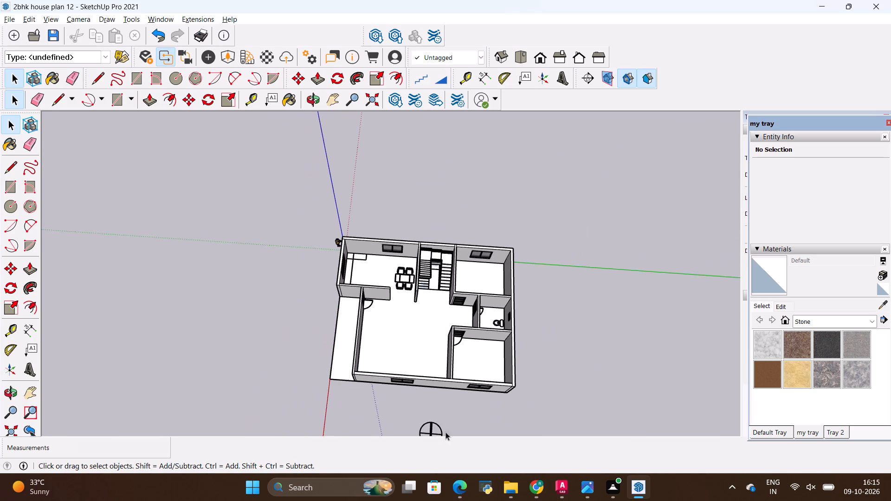
{"action": "middle_click_drag", "start_coordinate": [390, 414], "coordinate": [607, 373]}
{"action": "scroll", "coordinate": [293, 352], "scroll_direction": "up", "scroll_amount": 4}
{"action": "scroll", "coordinate": [402, 350], "scroll_direction": "down", "scroll_amount": 5}
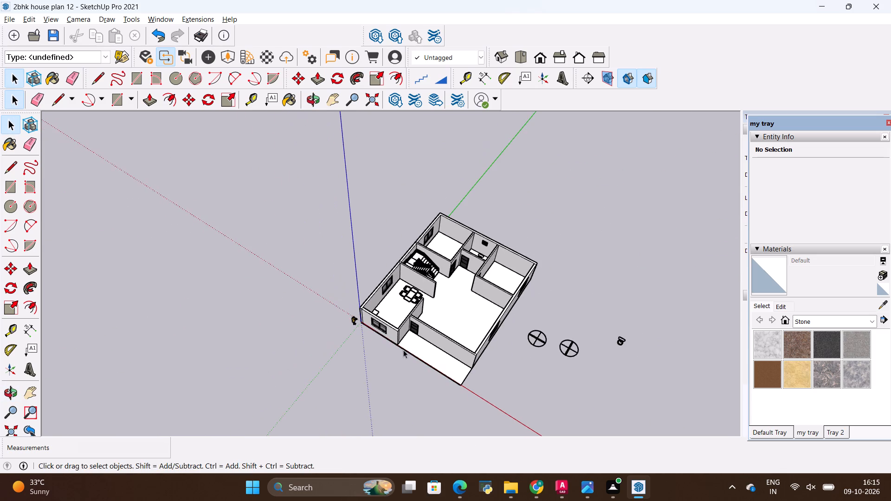
{"action": "scroll", "coordinate": [448, 238], "scroll_direction": "up", "scroll_amount": 5}
{"action": "middle_click_drag", "start_coordinate": [473, 353], "coordinate": [381, 281]}
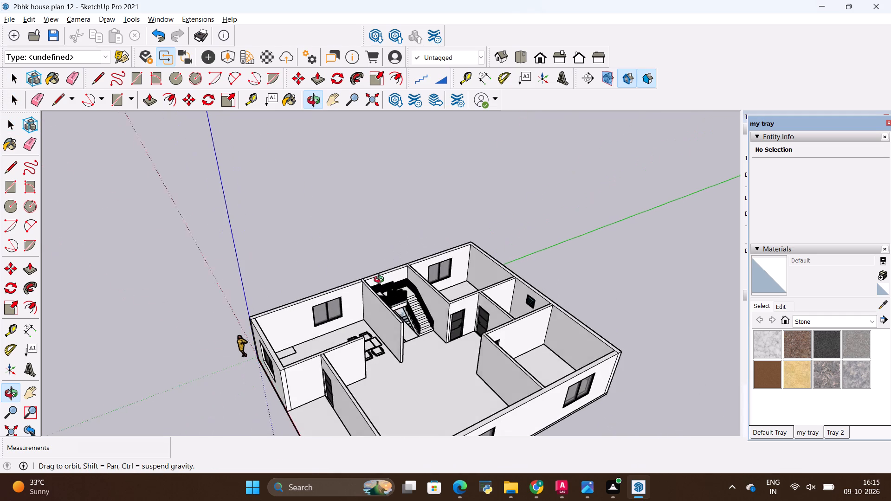
{"action": "middle_click_drag", "start_coordinate": [381, 281], "coordinate": [380, 282]}
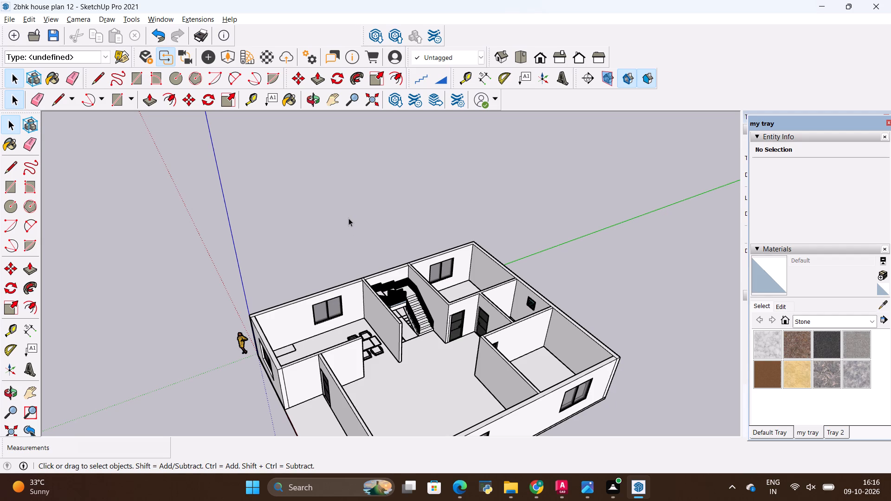
{"action": "scroll", "coordinate": [704, 298], "scroll_direction": "down", "scroll_amount": 3}
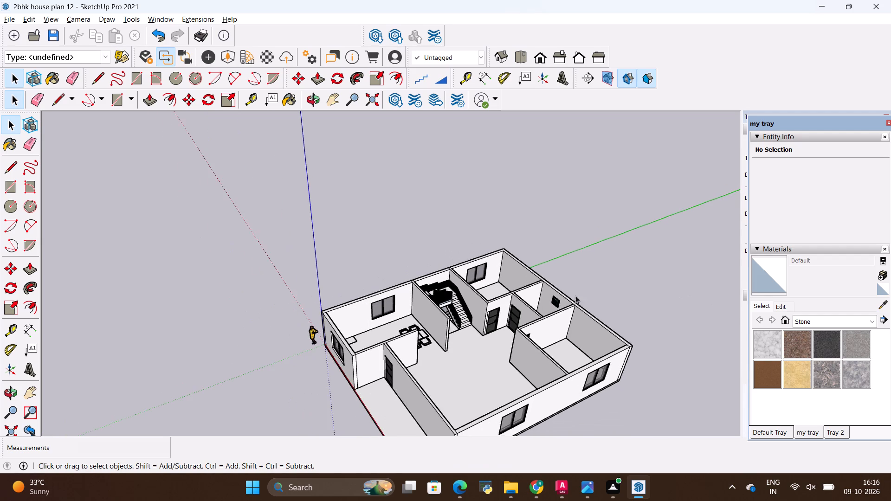
{"action": "scroll", "coordinate": [369, 298], "scroll_direction": "down", "scroll_amount": 4}
{"action": "scroll", "coordinate": [452, 412], "scroll_direction": "up", "scroll_amount": 8}
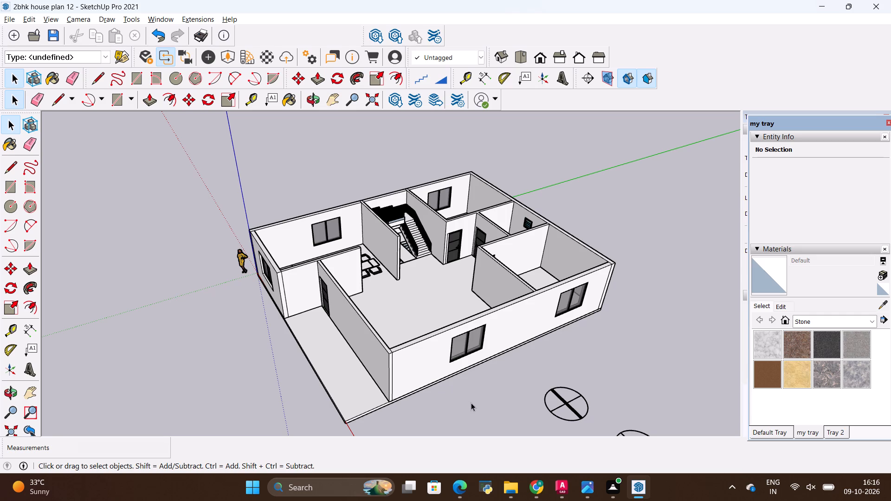
{"action": "scroll", "coordinate": [508, 348], "scroll_direction": "down", "scroll_amount": 4}
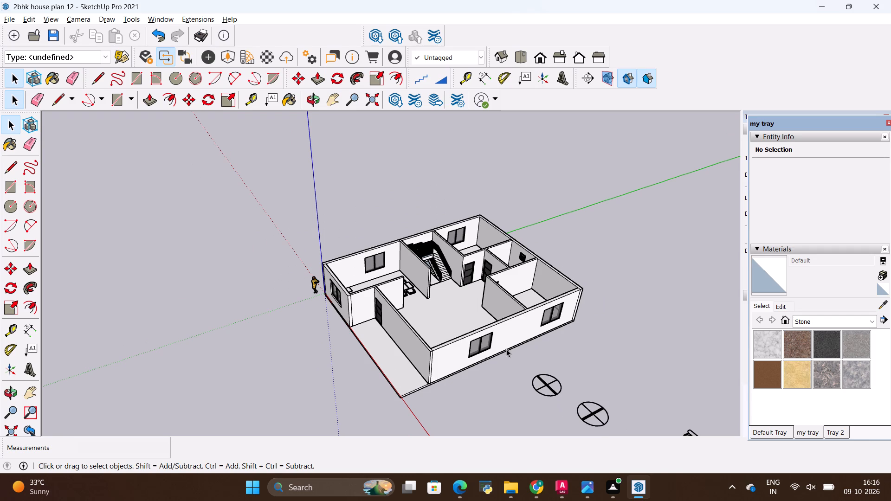
{"action": "scroll", "coordinate": [674, 193], "scroll_direction": "down", "scroll_amount": 3}
{"action": "scroll", "coordinate": [433, 161], "scroll_direction": "down", "scroll_amount": 3}
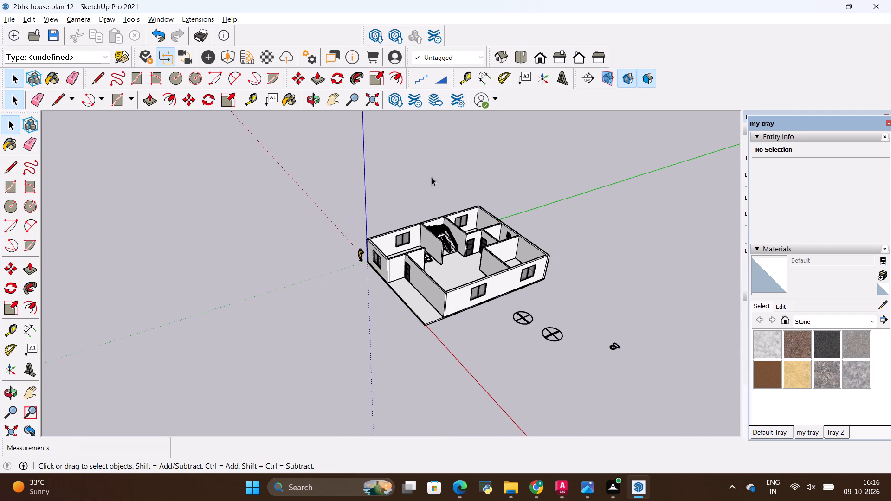
{"action": "scroll", "coordinate": [426, 278], "scroll_direction": "up", "scroll_amount": 1}
{"action": "middle_click_drag", "start_coordinate": [448, 338], "coordinate": [515, 355]}
{"action": "scroll", "coordinate": [489, 209], "scroll_direction": "up", "scroll_amount": 6}
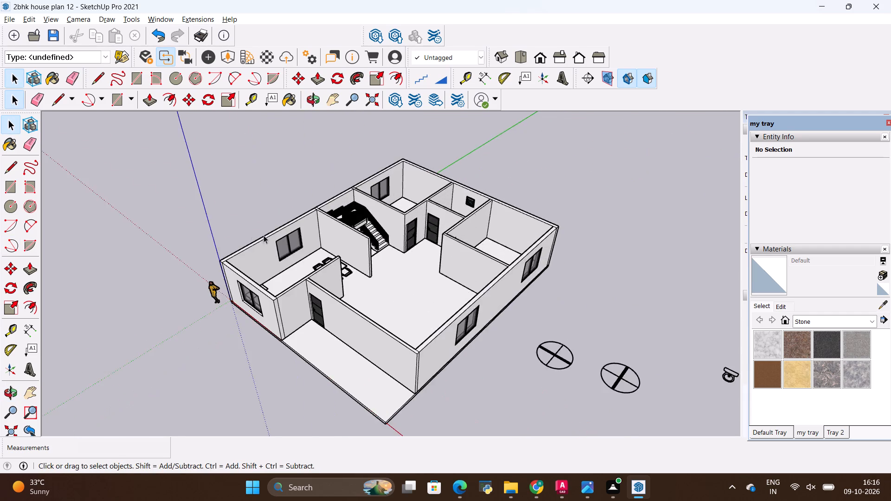
{"action": "scroll", "coordinate": [264, 235], "scroll_direction": "up", "scroll_amount": 3}
{"action": "scroll", "coordinate": [397, 218], "scroll_direction": "down", "scroll_amount": 5}
{"action": "middle_click_drag", "start_coordinate": [395, 211], "coordinate": [561, 202]}
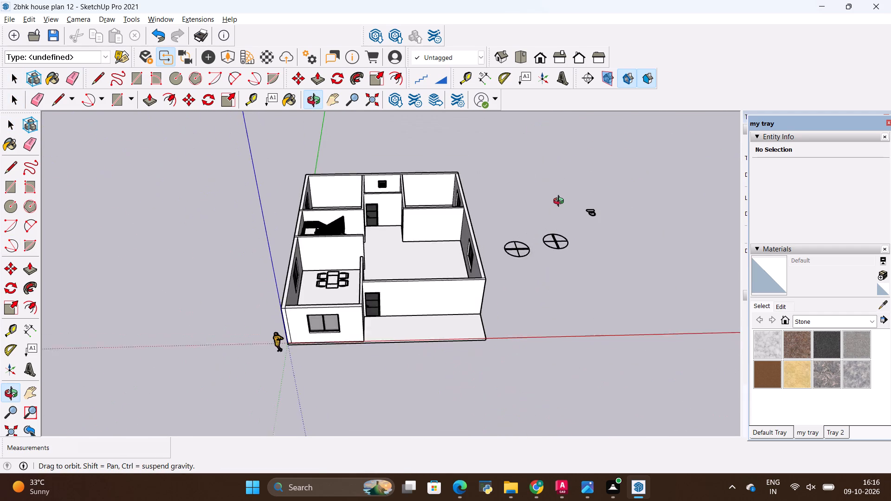
{"action": "middle_click_drag", "start_coordinate": [561, 202], "coordinate": [418, 211]}
{"action": "scroll", "coordinate": [415, 150], "scroll_direction": "up", "scroll_amount": 13}
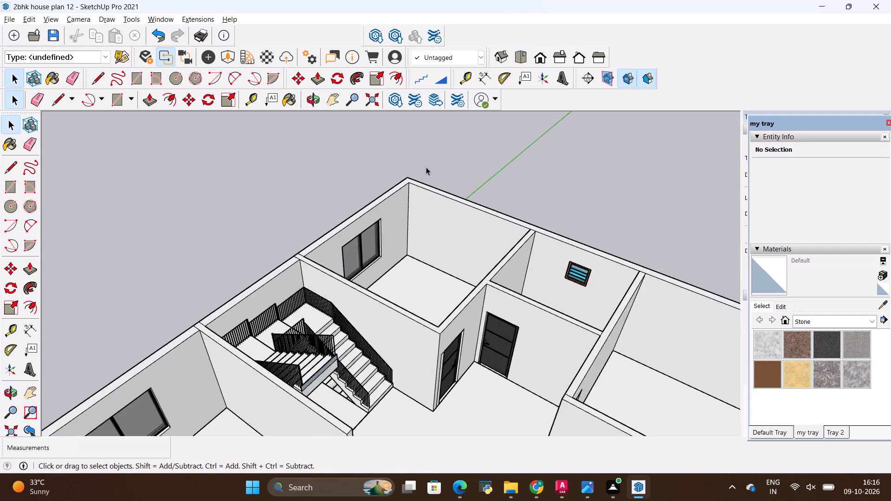
{"action": "scroll", "coordinate": [426, 167], "scroll_direction": "up", "scroll_amount": 5}
{"action": "scroll", "coordinate": [434, 197], "scroll_direction": "down", "scroll_amount": 16}
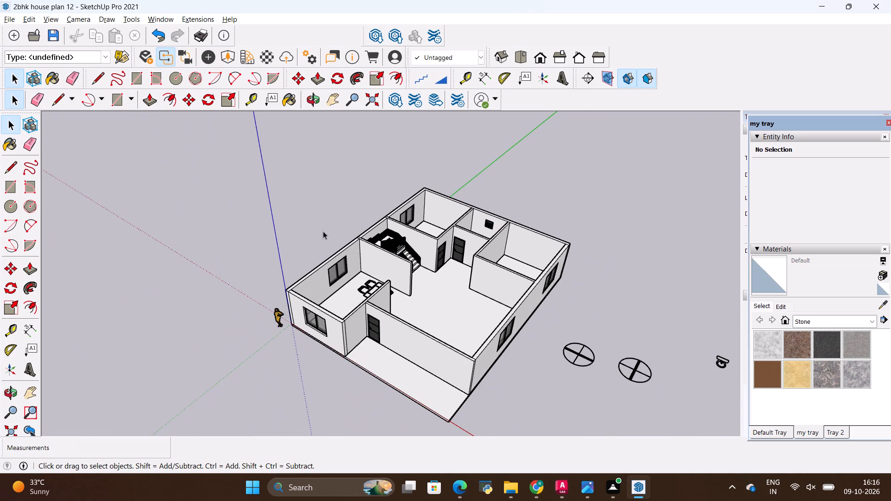
{"action": "middle_click_drag", "start_coordinate": [323, 231], "coordinate": [574, 287]}
{"action": "middle_click_drag", "start_coordinate": [117, 271], "coordinate": [512, 257]}
{"action": "middle_click_drag", "start_coordinate": [370, 273], "coordinate": [220, 252]}
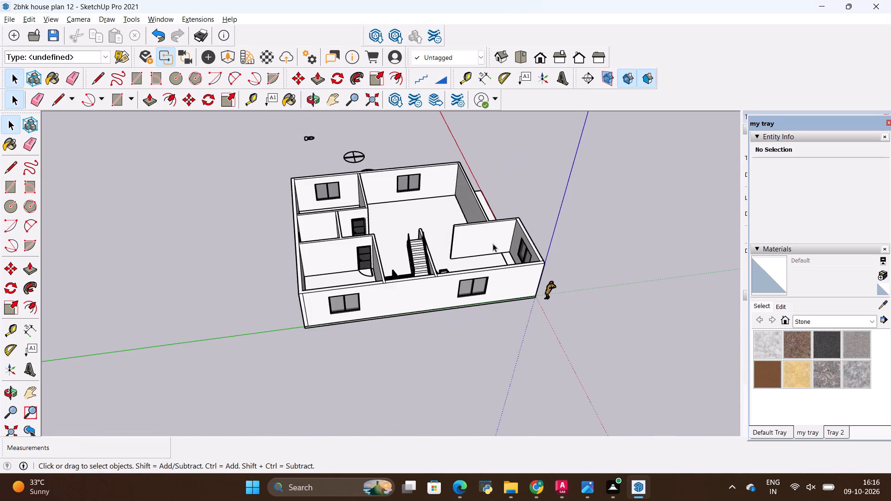
{"action": "middle_click_drag", "start_coordinate": [494, 244], "coordinate": [166, 265]}
Inspect the large living space and the partition wall of the adjoining corner room, with its neighbouring doors and windows.
{"action": "scroll", "coordinate": [400, 167], "scroll_direction": "up", "scroll_amount": 14}
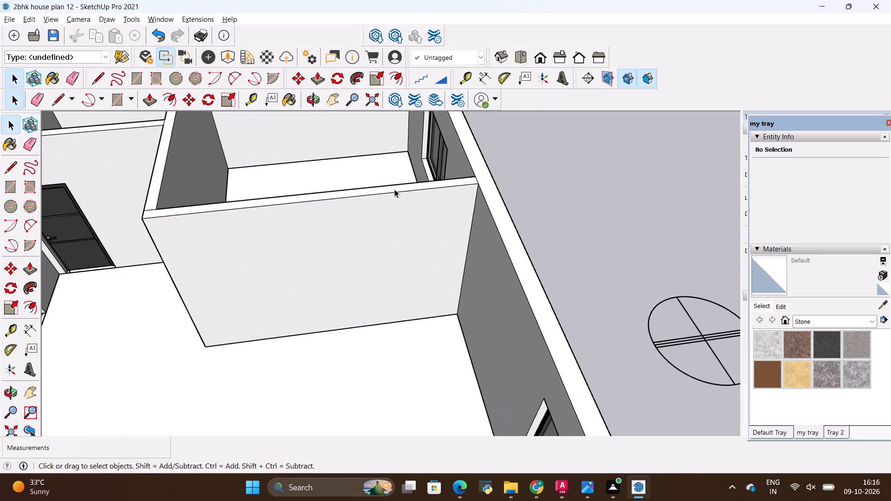
{"action": "scroll", "coordinate": [391, 196], "scroll_direction": "down", "scroll_amount": 17}
{"action": "middle_click_drag", "start_coordinate": [382, 285], "coordinate": [333, 241]}
{"action": "scroll", "coordinate": [399, 196], "scroll_direction": "down", "scroll_amount": 1}
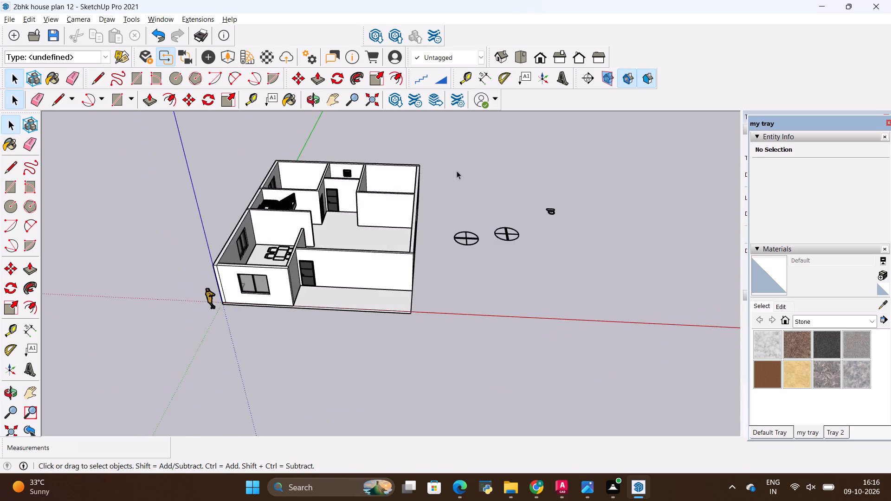
{"action": "scroll", "coordinate": [420, 180], "scroll_direction": "up", "scroll_amount": 10}
{"action": "scroll", "coordinate": [276, 210], "scroll_direction": "up", "scroll_amount": 4}
{"action": "scroll", "coordinate": [278, 210], "scroll_direction": "down", "scroll_amount": 4}
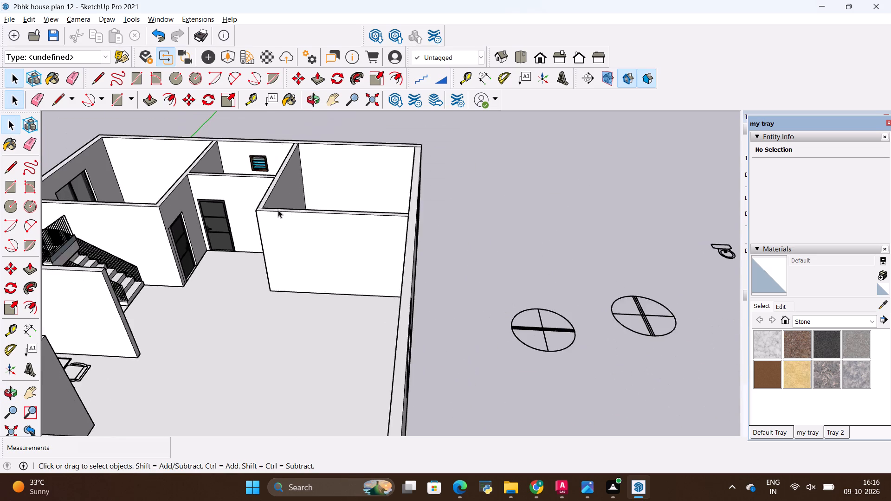
{"action": "scroll", "coordinate": [278, 210], "scroll_direction": "down", "scroll_amount": 7}
{"action": "middle_click_drag", "start_coordinate": [282, 207], "coordinate": [398, 225]}
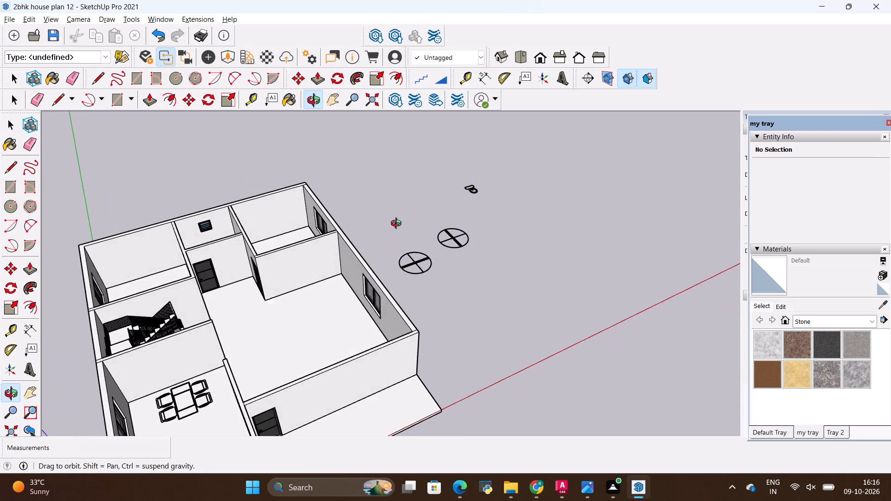
{"action": "middle_click_drag", "start_coordinate": [398, 225], "coordinate": [401, 222]}
{"action": "scroll", "coordinate": [332, 240], "scroll_direction": "up", "scroll_amount": 9}
{"action": "scroll", "coordinate": [271, 241], "scroll_direction": "down", "scroll_amount": 5}
{"action": "scroll", "coordinate": [321, 305], "scroll_direction": "down", "scroll_amount": 1}
{"action": "middle_click_drag", "start_coordinate": [329, 316], "coordinate": [286, 287]}
{"action": "scroll", "coordinate": [159, 183], "scroll_direction": "up", "scroll_amount": 6}
{"action": "middle_click_drag", "start_coordinate": [309, 227], "coordinate": [307, 214]}
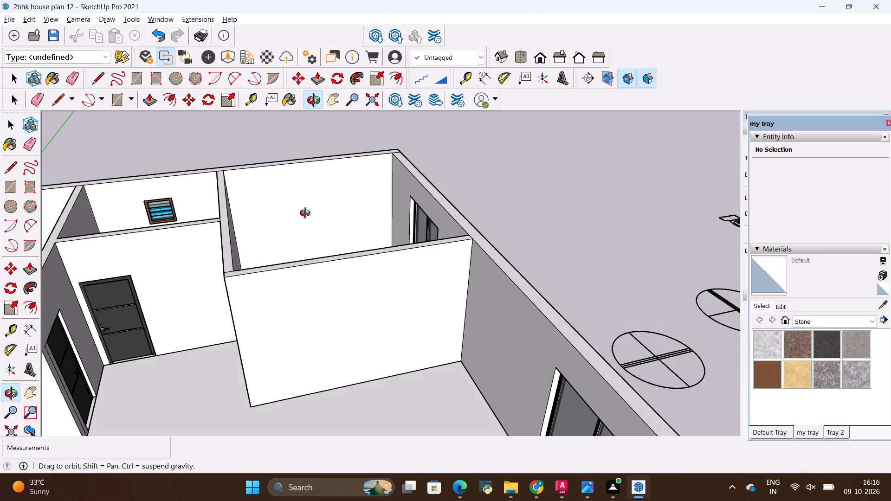
{"action": "middle_click_drag", "start_coordinate": [307, 214], "coordinate": [307, 194]}
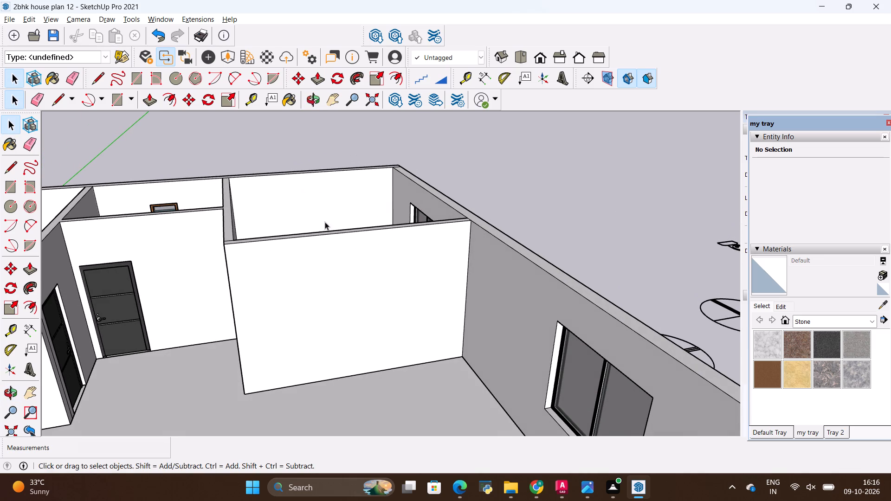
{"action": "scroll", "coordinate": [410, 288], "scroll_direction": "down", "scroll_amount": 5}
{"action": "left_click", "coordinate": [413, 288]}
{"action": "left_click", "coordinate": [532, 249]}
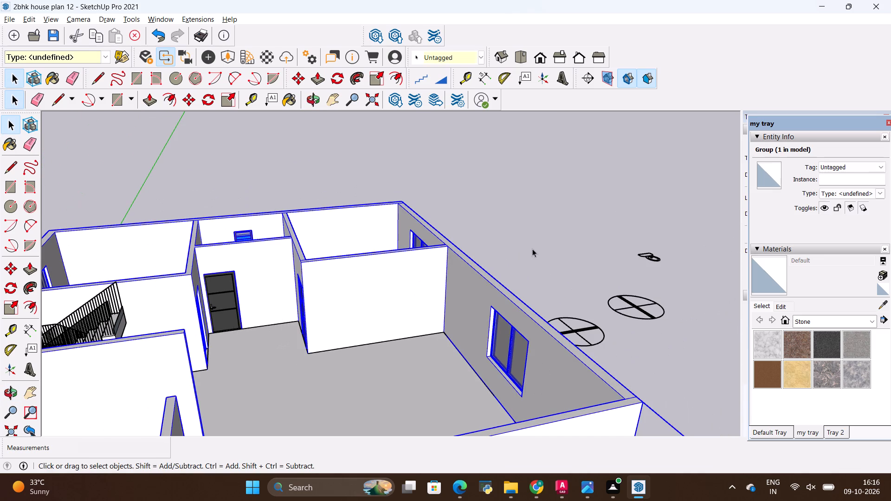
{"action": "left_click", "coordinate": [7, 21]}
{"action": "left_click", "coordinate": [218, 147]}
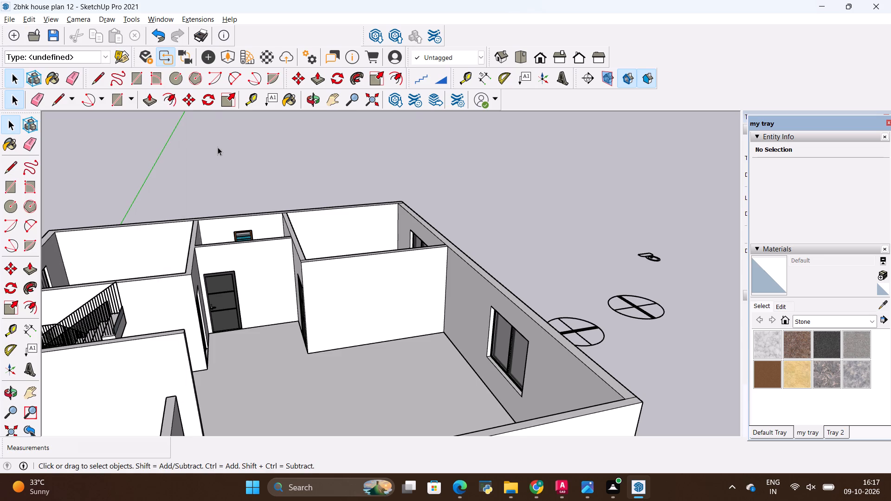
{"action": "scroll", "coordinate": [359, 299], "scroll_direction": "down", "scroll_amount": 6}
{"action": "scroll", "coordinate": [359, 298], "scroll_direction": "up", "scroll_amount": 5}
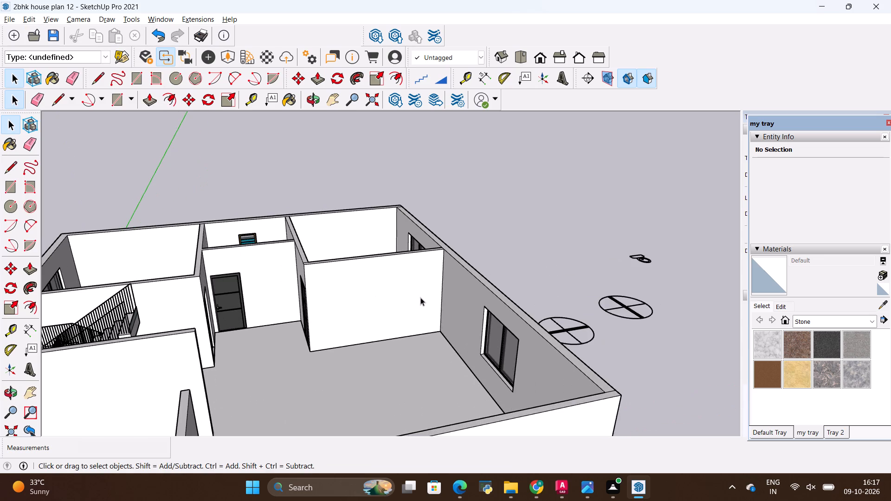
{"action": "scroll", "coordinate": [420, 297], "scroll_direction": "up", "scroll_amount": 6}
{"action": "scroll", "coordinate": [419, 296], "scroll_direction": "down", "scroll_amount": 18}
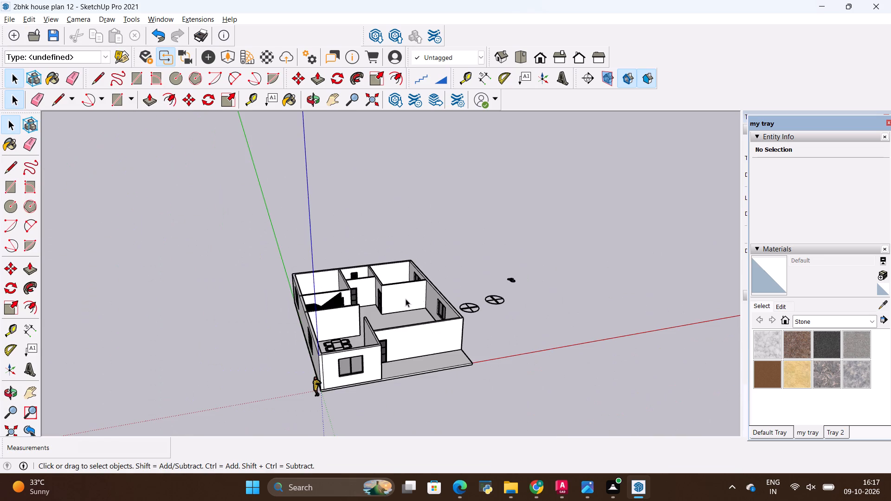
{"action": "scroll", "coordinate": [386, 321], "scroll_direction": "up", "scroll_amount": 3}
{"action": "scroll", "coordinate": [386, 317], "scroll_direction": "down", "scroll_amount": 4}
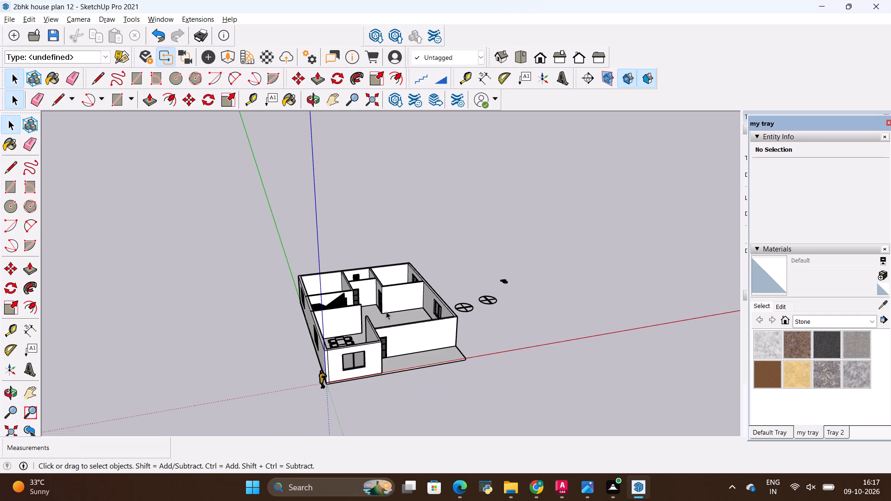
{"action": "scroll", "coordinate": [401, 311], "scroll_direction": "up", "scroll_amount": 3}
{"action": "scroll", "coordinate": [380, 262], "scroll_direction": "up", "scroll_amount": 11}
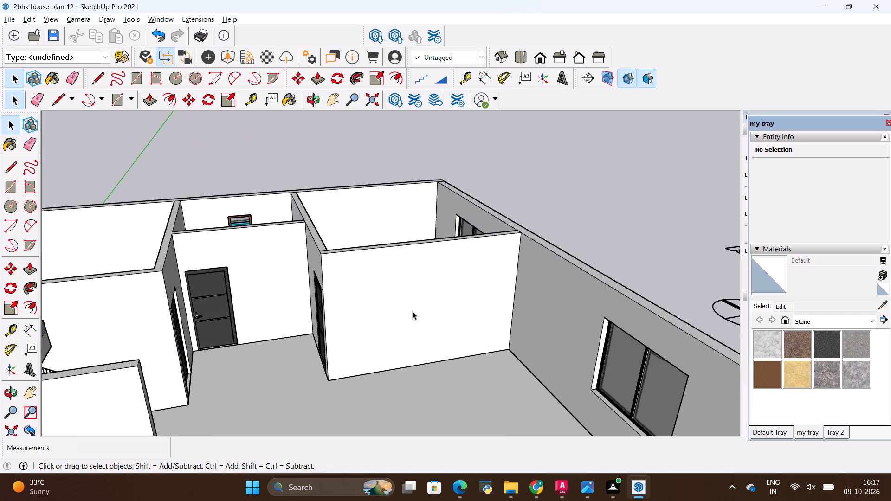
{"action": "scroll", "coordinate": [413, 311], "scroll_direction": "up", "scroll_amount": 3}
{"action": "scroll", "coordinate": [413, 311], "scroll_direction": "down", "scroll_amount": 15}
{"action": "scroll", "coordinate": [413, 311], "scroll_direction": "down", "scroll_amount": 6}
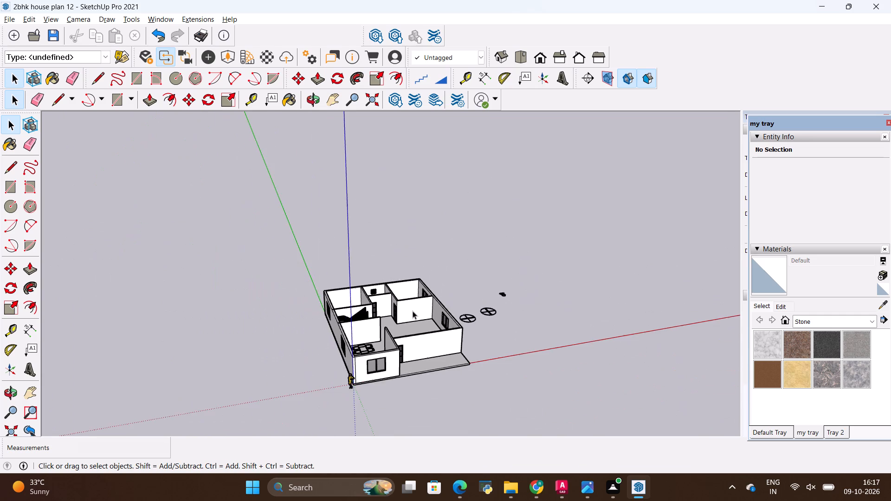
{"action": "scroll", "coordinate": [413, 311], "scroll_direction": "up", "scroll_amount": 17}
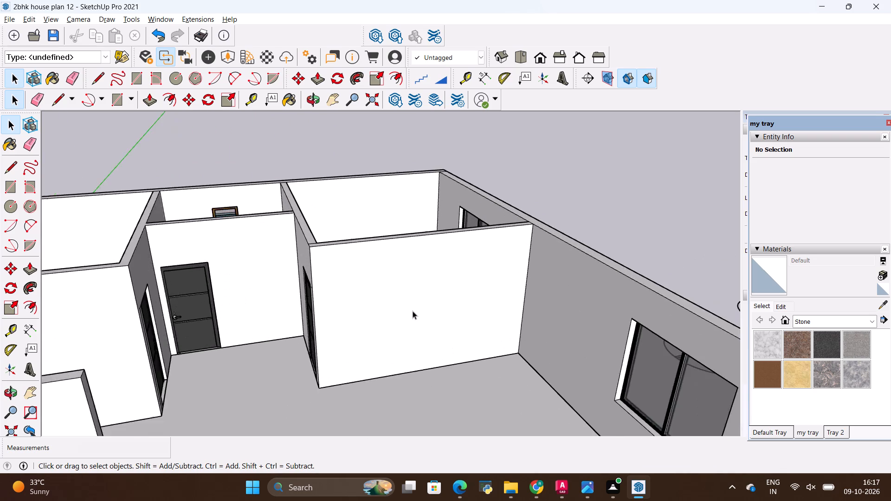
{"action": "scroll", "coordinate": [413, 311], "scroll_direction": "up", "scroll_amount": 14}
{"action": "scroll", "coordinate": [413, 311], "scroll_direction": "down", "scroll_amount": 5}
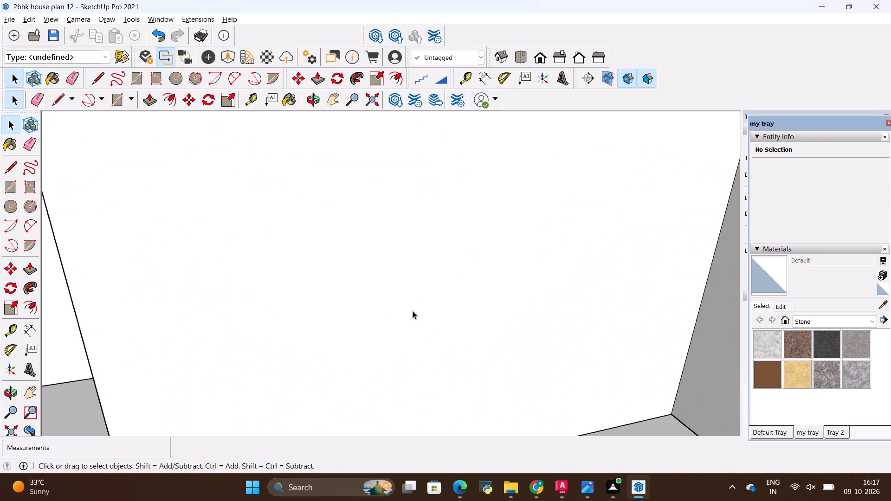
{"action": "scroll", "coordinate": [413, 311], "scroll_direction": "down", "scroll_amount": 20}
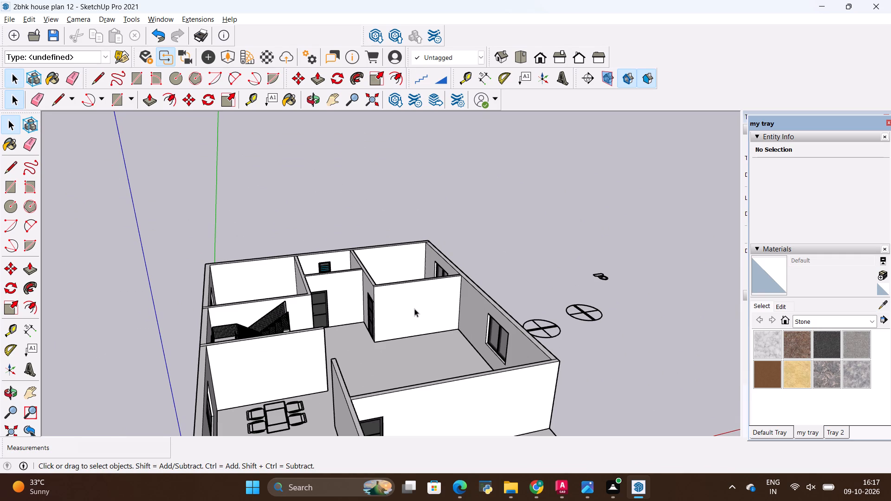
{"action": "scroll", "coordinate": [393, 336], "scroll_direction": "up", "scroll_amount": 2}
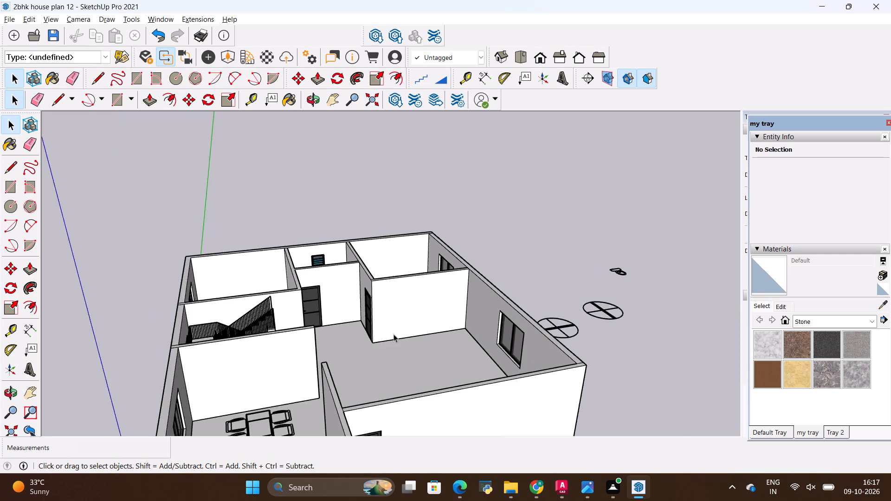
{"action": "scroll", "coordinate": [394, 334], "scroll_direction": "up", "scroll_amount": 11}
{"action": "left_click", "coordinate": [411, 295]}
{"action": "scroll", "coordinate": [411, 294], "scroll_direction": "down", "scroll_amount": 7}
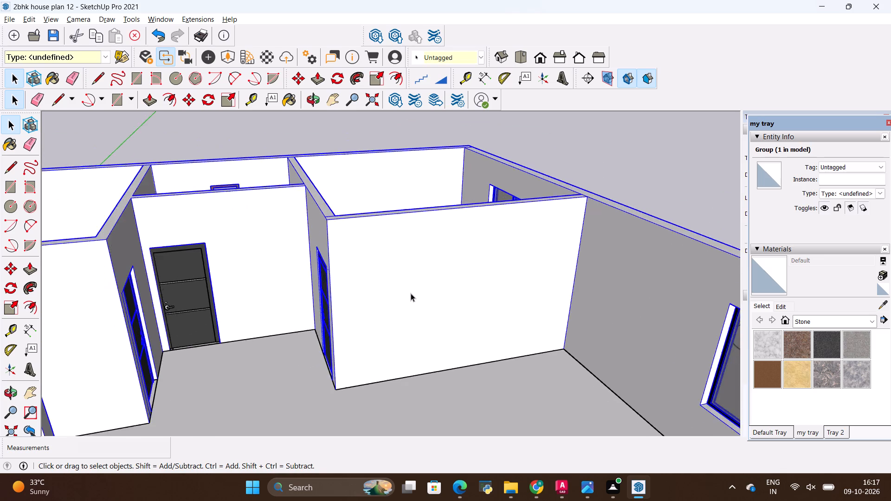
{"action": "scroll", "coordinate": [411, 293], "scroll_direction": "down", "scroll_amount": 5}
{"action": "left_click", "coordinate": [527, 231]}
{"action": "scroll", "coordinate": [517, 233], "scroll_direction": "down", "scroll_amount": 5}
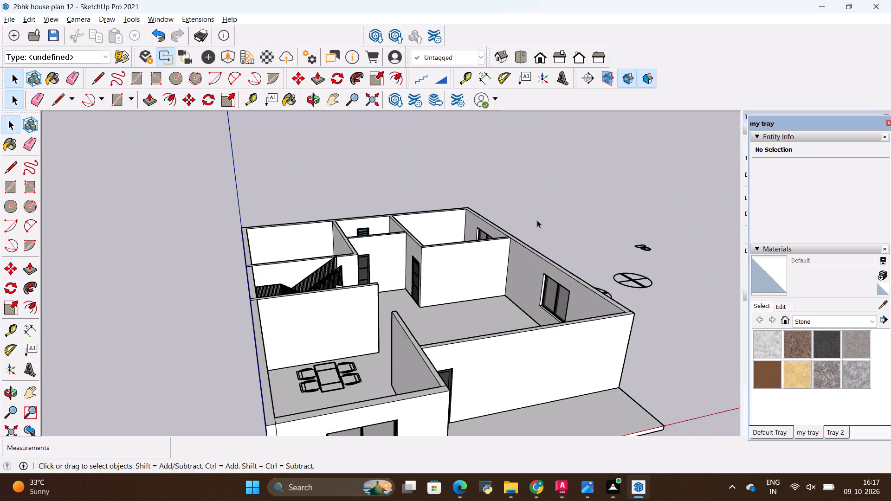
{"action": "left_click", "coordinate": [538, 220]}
Switch to the Photos app.
{"action": "left_click", "coordinate": [581, 488]}
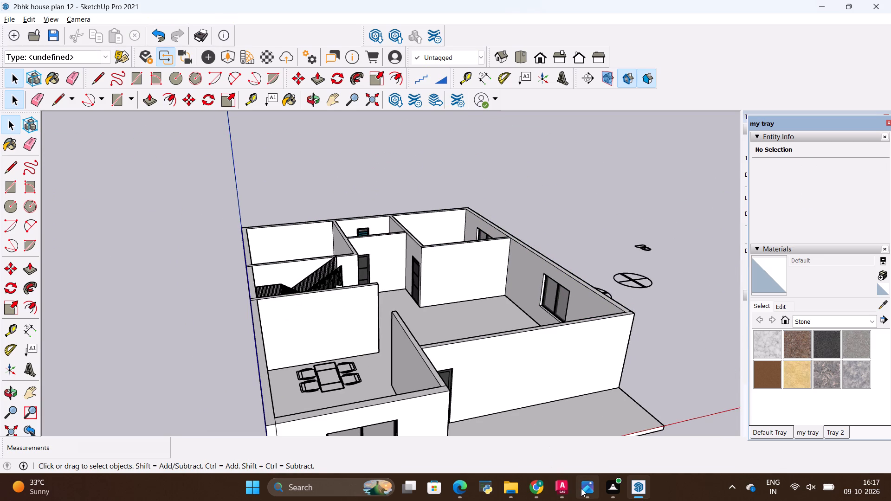
{"action": "left_click", "coordinate": [581, 488]}
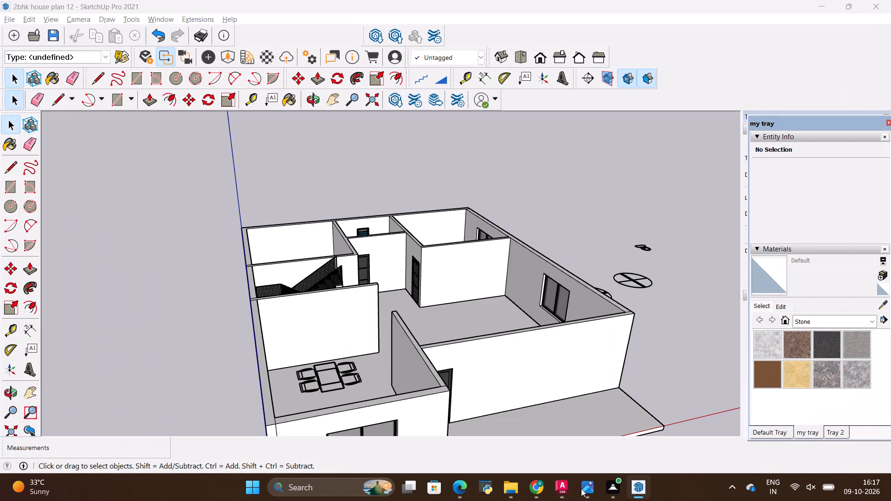
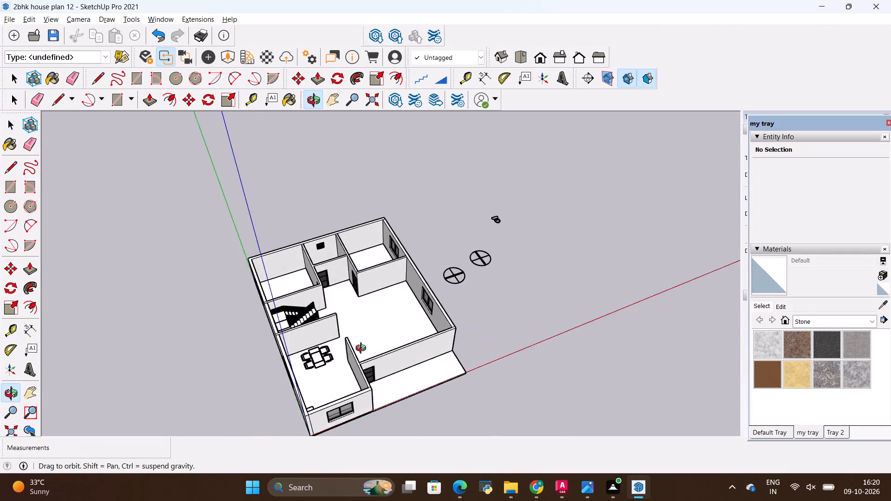
Examine the house interior from above, especially the living space, the rear rooms with their doors, and the corner room's partition wall.
{"action": "scroll", "coordinate": [272, 273], "scroll_direction": "up", "scroll_amount": 11}
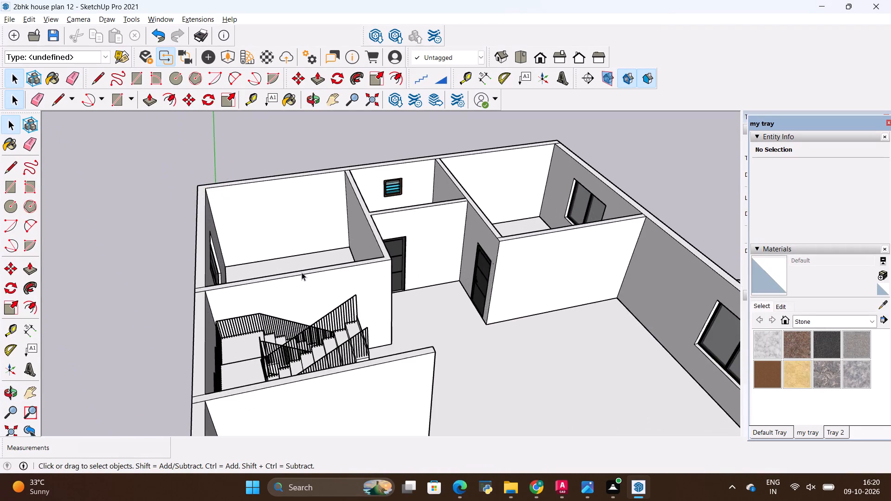
{"action": "scroll", "coordinate": [312, 279], "scroll_direction": "down", "scroll_amount": 1}
{"action": "scroll", "coordinate": [312, 279], "scroll_direction": "up", "scroll_amount": 1}
{"action": "scroll", "coordinate": [312, 279], "scroll_direction": "down", "scroll_amount": 16}
{"action": "middle_click_drag", "start_coordinate": [404, 321], "coordinate": [383, 307]}
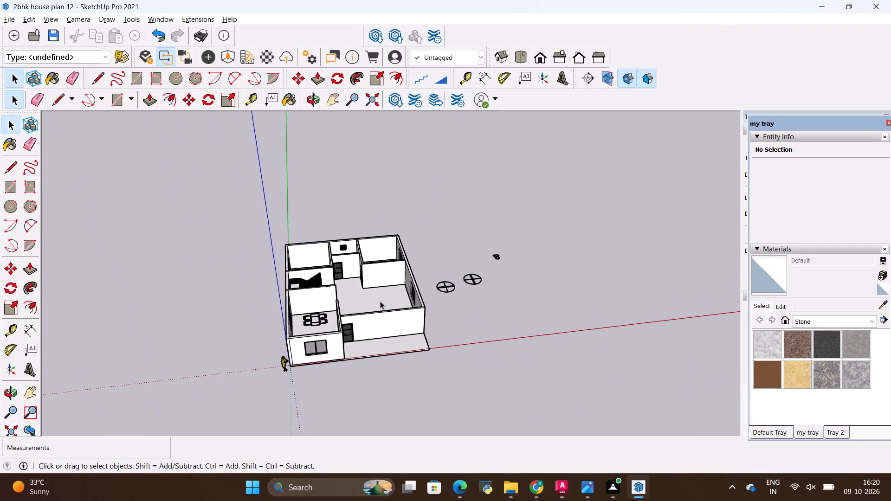
{"action": "scroll", "coordinate": [380, 300], "scroll_direction": "up", "scroll_amount": 5}
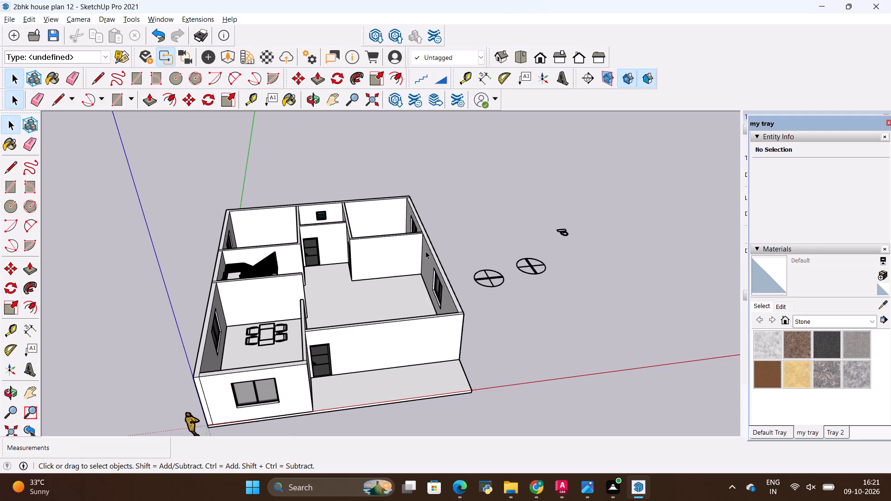
{"action": "scroll", "coordinate": [426, 250], "scroll_direction": "down", "scroll_amount": 4}
{"action": "scroll", "coordinate": [249, 275], "scroll_direction": "up", "scroll_amount": 5}
{"action": "scroll", "coordinate": [402, 231], "scroll_direction": "up", "scroll_amount": 5}
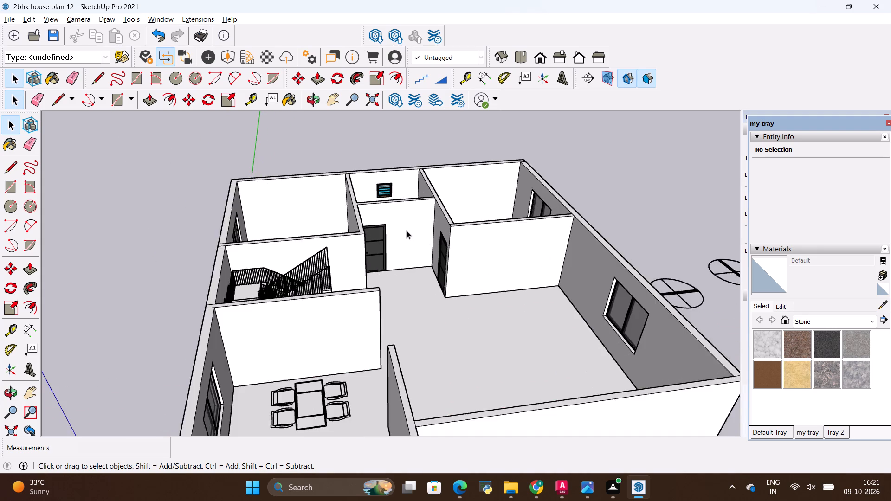
{"action": "scroll", "coordinate": [460, 219], "scroll_direction": "up", "scroll_amount": 6}
{"action": "scroll", "coordinate": [461, 219], "scroll_direction": "down", "scroll_amount": 9}
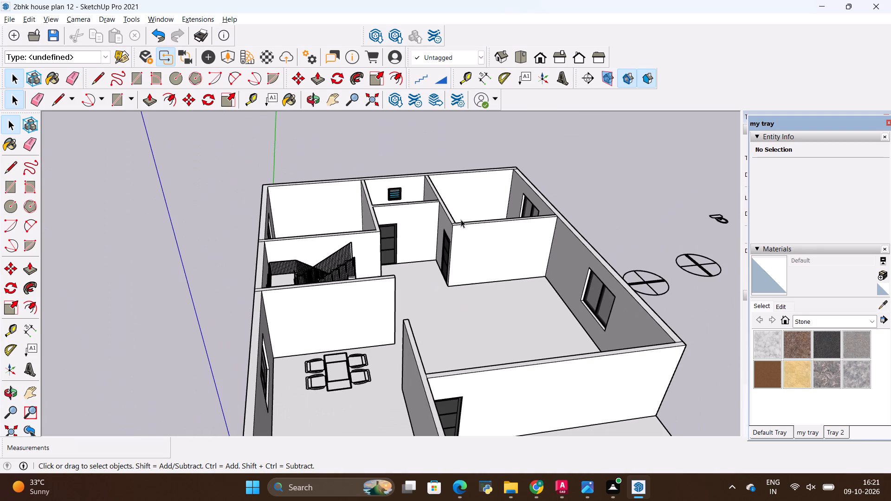
{"action": "scroll", "coordinate": [461, 220], "scroll_direction": "down", "scroll_amount": 2}
{"action": "scroll", "coordinate": [461, 220], "scroll_direction": "up", "scroll_amount": 3}
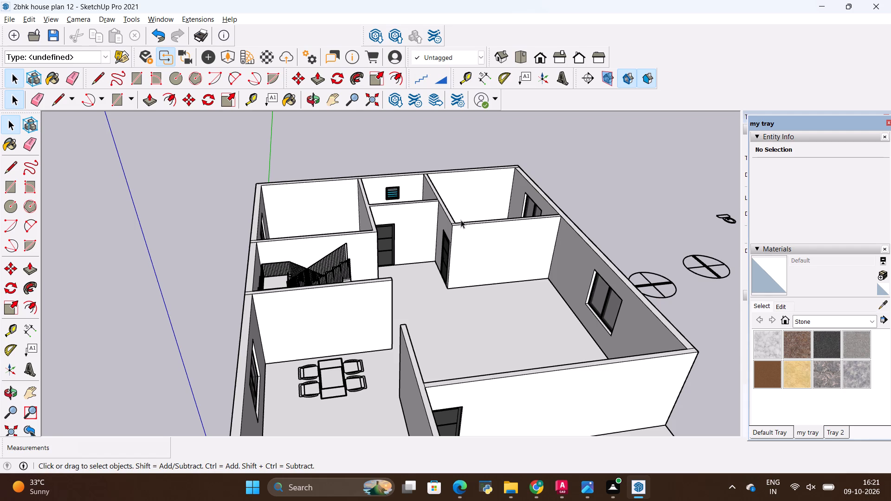
{"action": "scroll", "coordinate": [461, 220], "scroll_direction": "down", "scroll_amount": 3}
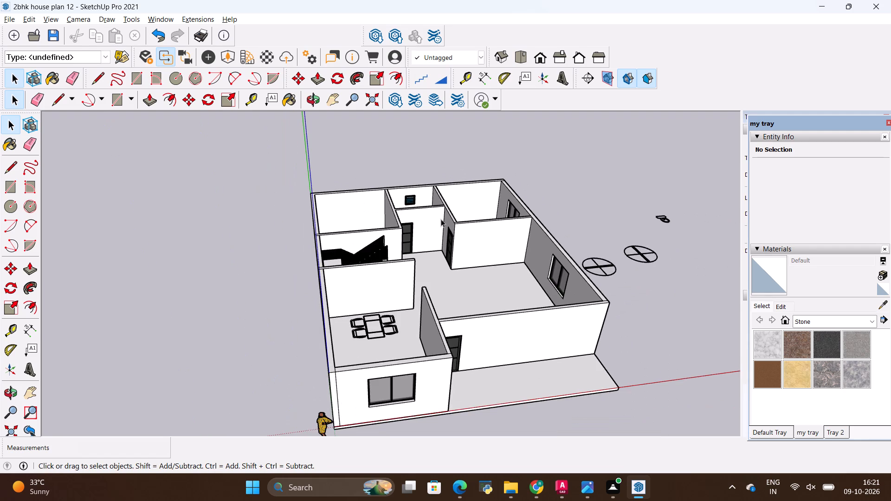
{"action": "scroll", "coordinate": [440, 219], "scroll_direction": "down", "scroll_amount": 2}
{"action": "scroll", "coordinate": [337, 233], "scroll_direction": "up", "scroll_amount": 4}
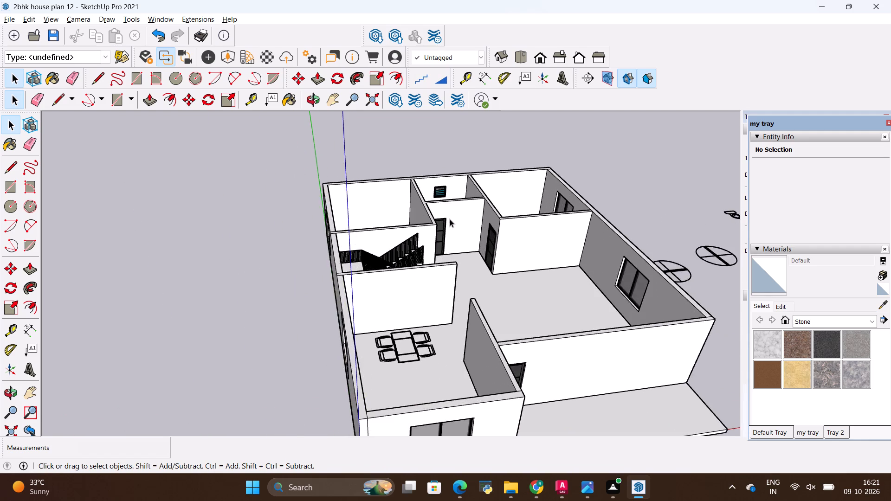
{"action": "scroll", "coordinate": [450, 219], "scroll_direction": "up", "scroll_amount": 5}
{"action": "scroll", "coordinate": [450, 219], "scroll_direction": "down", "scroll_amount": 10}
{"action": "scroll", "coordinate": [448, 219], "scroll_direction": "up", "scroll_amount": 16}
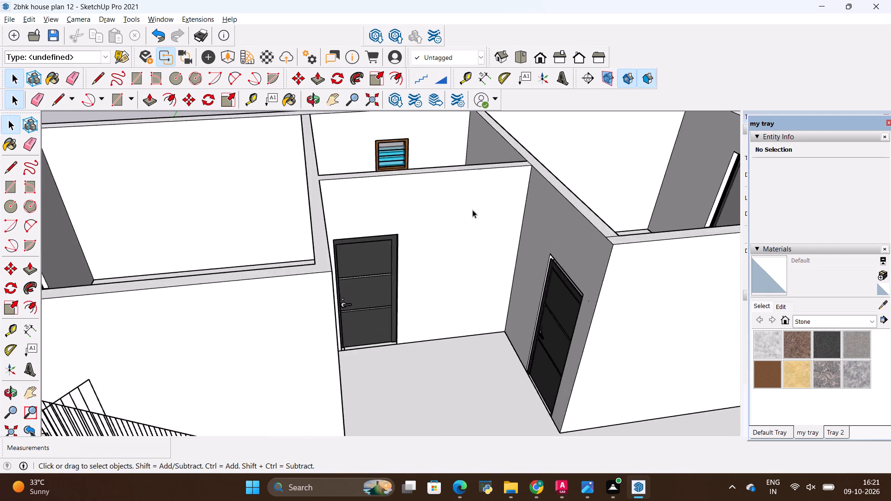
{"action": "scroll", "coordinate": [472, 210], "scroll_direction": "down", "scroll_amount": 17}
{"action": "scroll", "coordinate": [440, 219], "scroll_direction": "down", "scroll_amount": 6}
{"action": "scroll", "coordinate": [456, 254], "scroll_direction": "up", "scroll_amount": 4}
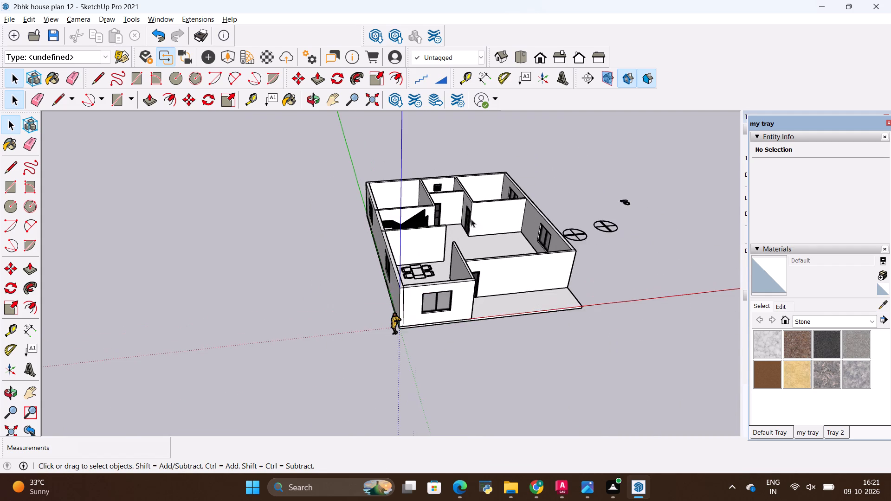
{"action": "scroll", "coordinate": [426, 213], "scroll_direction": "up", "scroll_amount": 9}
{"action": "scroll", "coordinate": [510, 227], "scroll_direction": "down", "scroll_amount": 4}
{"action": "middle_click_drag", "start_coordinate": [530, 247], "coordinate": [500, 223]}
{"action": "scroll", "coordinate": [529, 247], "scroll_direction": "down", "scroll_amount": 1}
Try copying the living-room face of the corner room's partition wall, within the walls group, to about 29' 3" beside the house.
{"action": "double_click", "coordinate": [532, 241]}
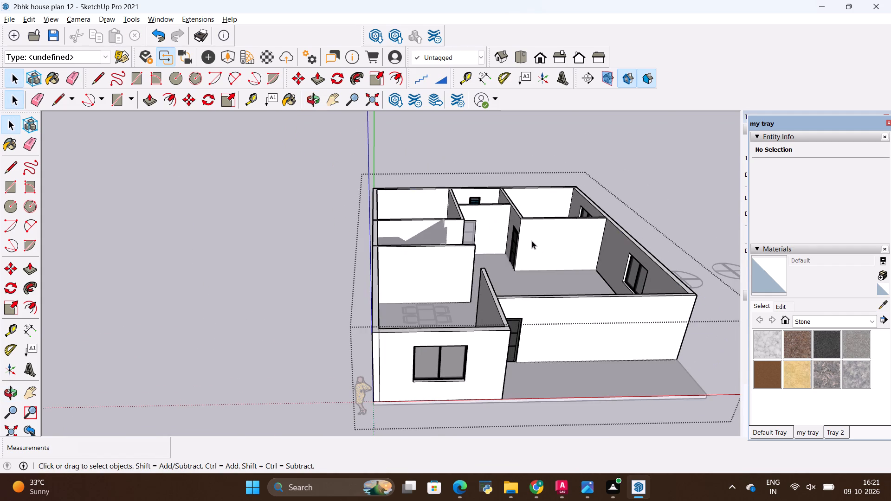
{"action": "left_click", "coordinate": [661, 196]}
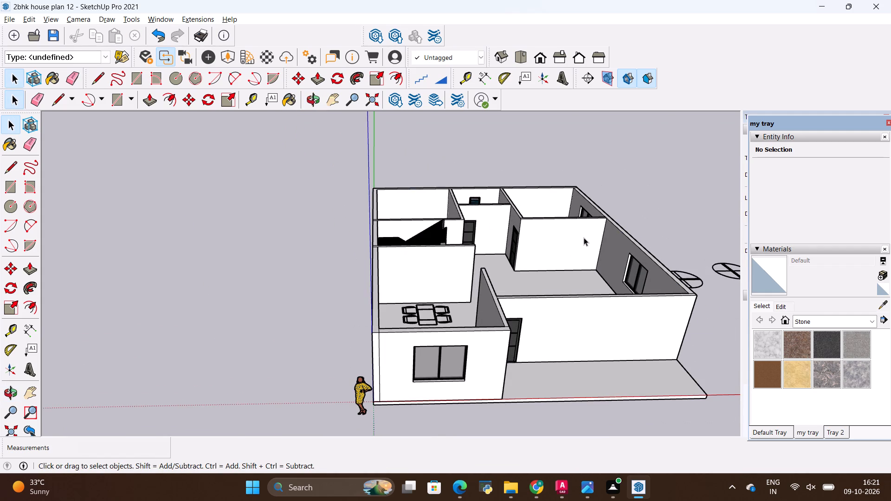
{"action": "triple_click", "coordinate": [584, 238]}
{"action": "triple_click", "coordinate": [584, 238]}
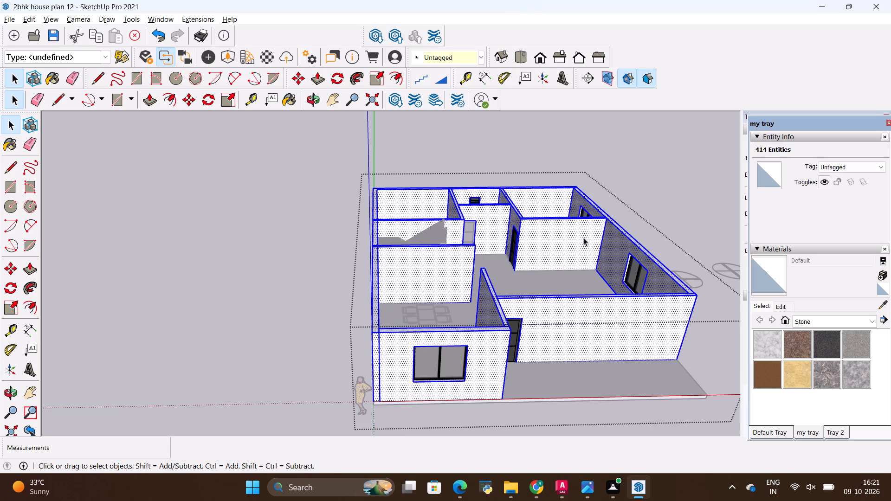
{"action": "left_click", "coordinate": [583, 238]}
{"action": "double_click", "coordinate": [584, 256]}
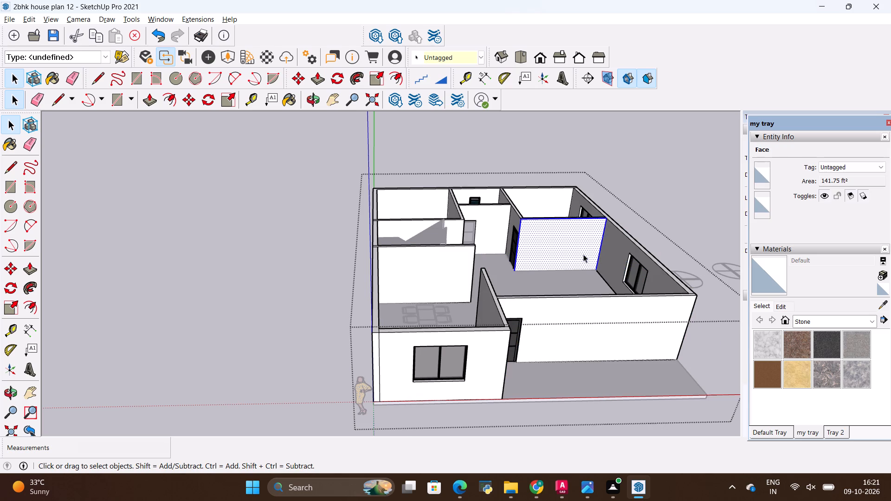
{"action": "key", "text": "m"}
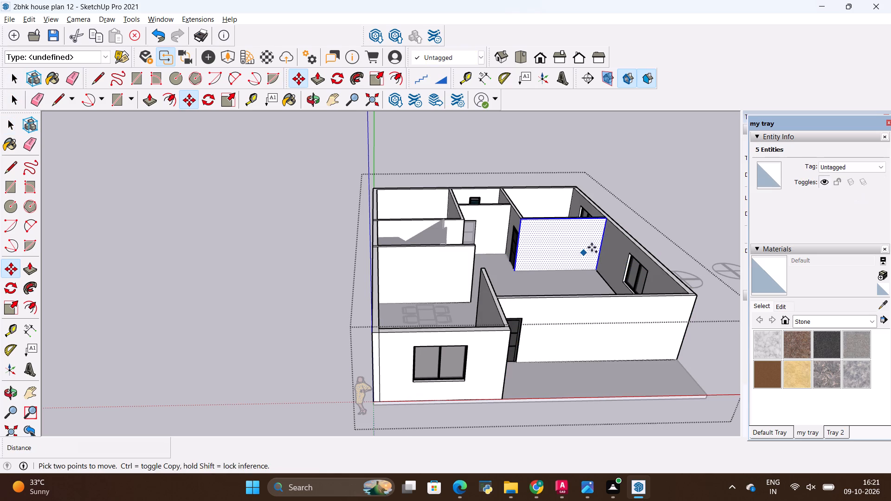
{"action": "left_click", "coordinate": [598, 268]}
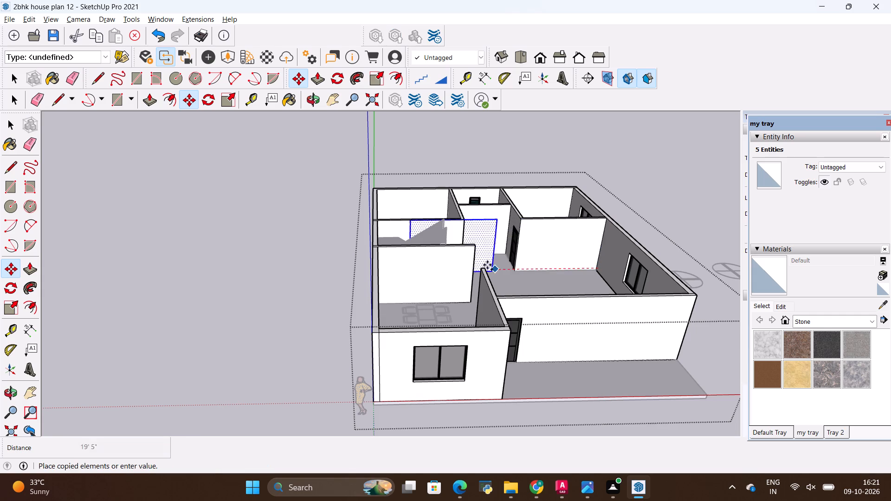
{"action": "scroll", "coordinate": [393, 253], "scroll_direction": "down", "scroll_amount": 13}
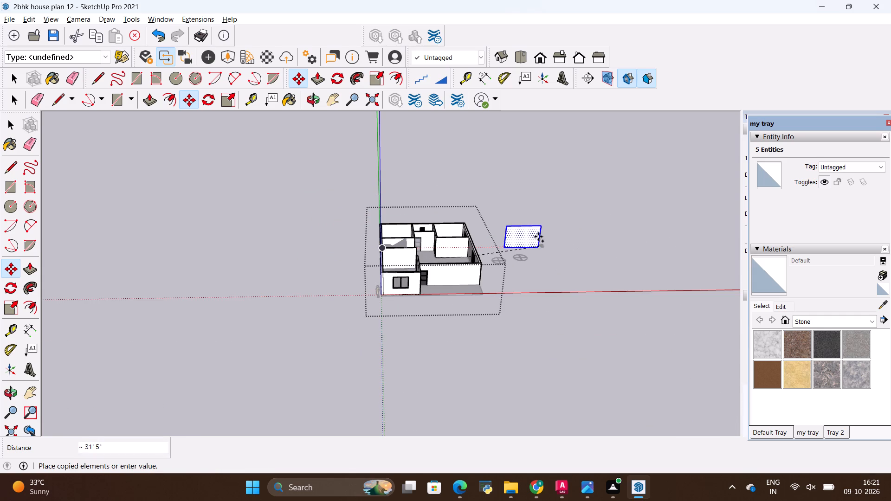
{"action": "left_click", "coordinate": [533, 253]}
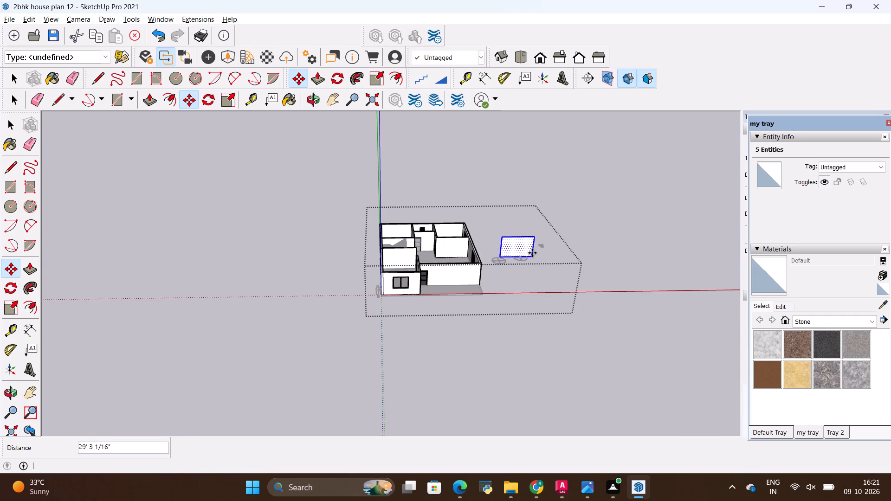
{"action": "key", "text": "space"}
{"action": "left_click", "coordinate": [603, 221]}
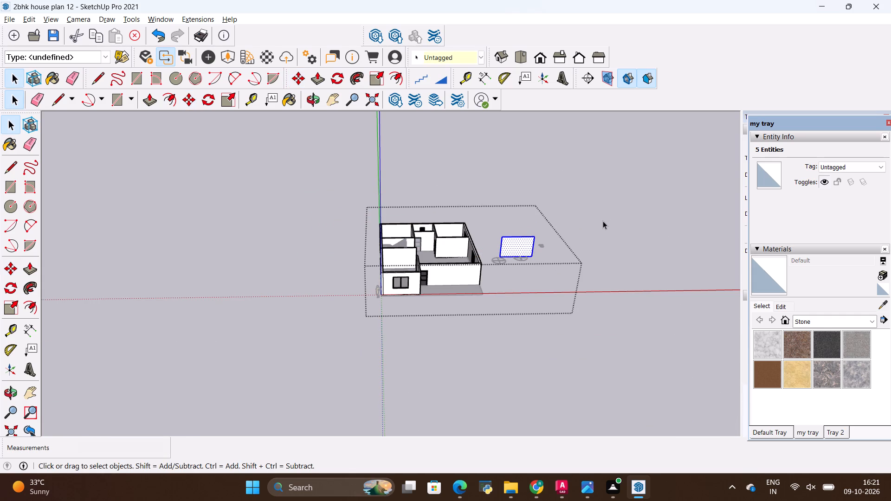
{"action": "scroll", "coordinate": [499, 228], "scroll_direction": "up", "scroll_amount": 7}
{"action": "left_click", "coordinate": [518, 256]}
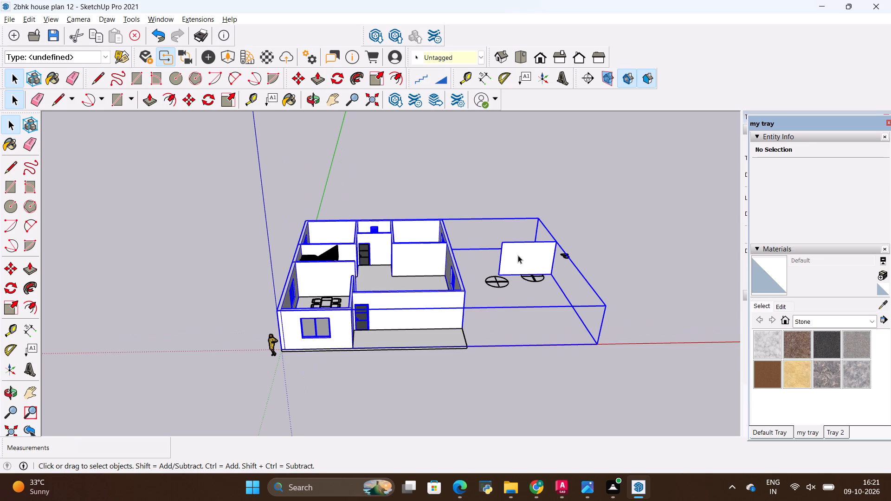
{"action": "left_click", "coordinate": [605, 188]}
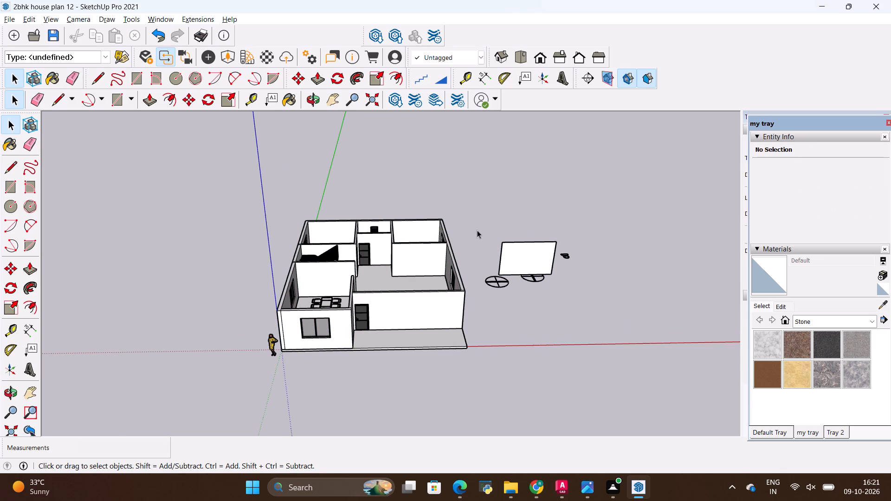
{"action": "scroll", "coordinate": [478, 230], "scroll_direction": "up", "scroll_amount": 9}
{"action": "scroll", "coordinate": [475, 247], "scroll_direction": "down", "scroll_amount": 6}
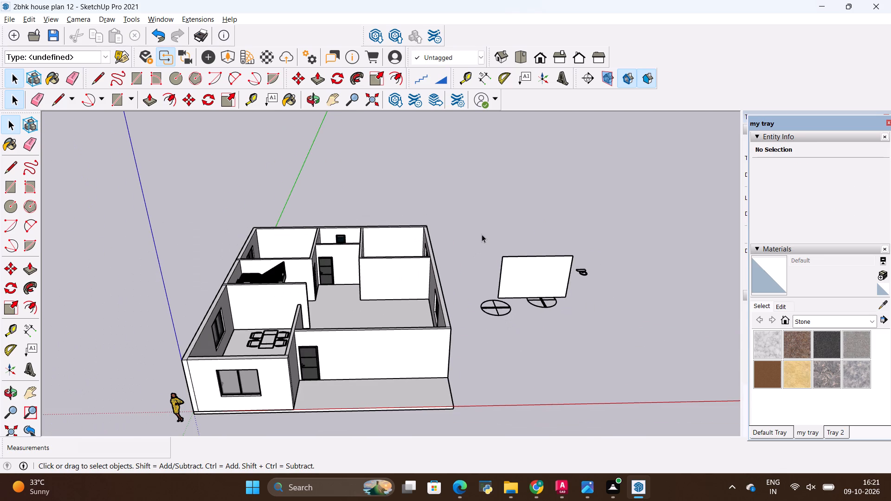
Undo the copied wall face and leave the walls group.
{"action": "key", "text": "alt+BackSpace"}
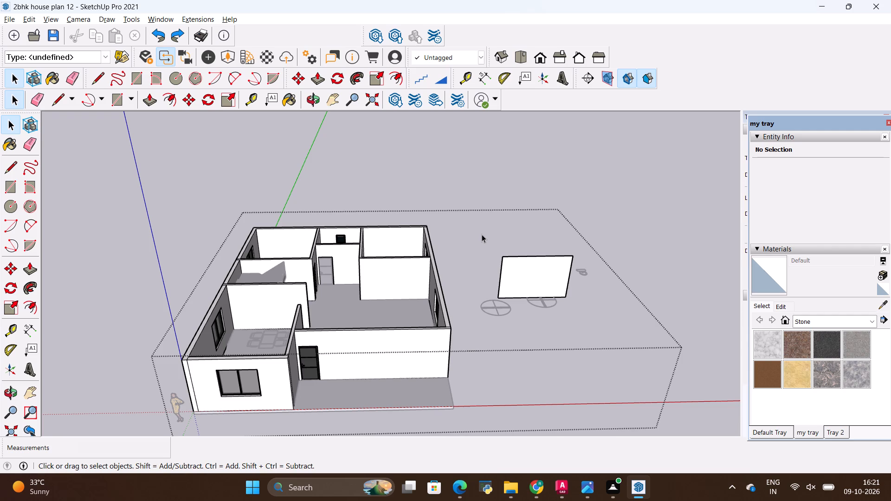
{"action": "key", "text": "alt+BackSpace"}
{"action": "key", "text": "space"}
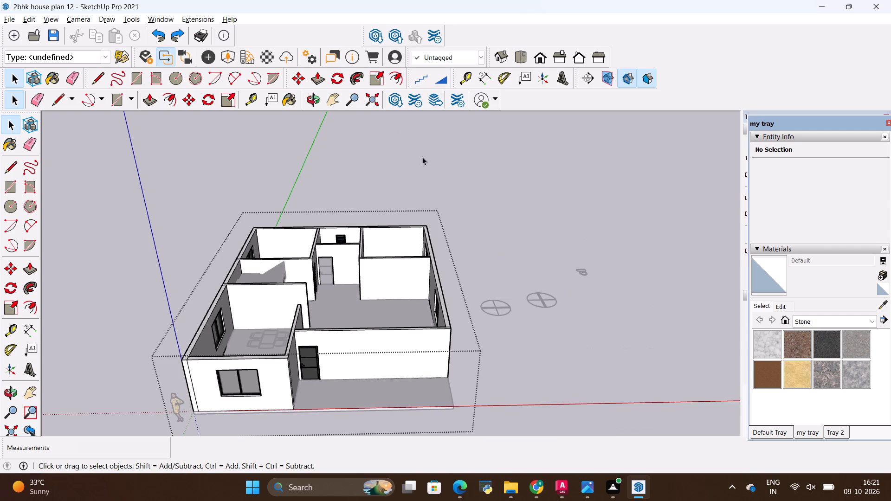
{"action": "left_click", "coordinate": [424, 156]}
Draw a 14' 6" by 9' 9 5/16" rectangle over the living-room face of the corner room's partition wall.
{"action": "key", "text": "r"}
{"action": "scroll", "coordinate": [391, 295], "scroll_direction": "up", "scroll_amount": 2}
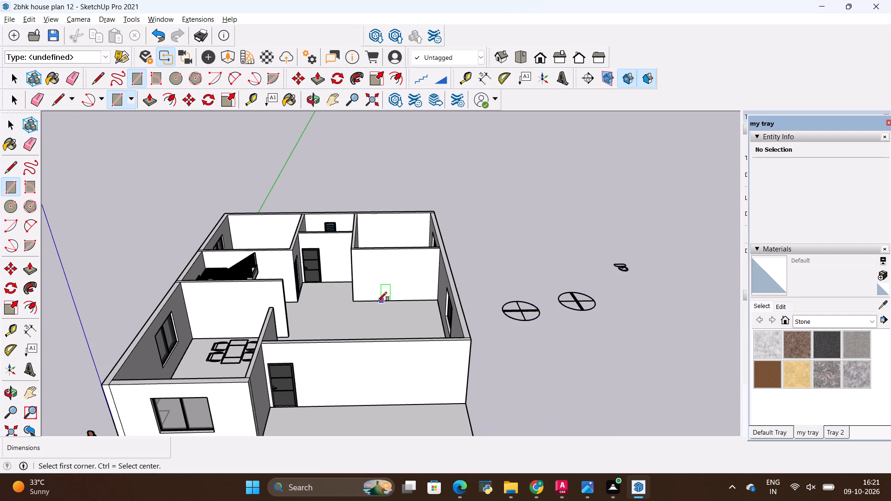
{"action": "left_click", "coordinate": [352, 301]}
{"action": "left_click", "coordinate": [438, 250]}
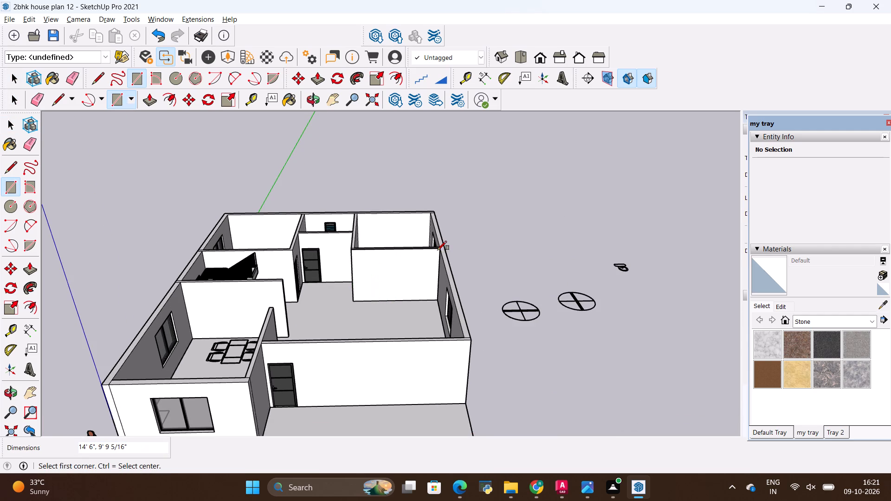
Move the new rectangle with its edges about 43' 1 1/2" along the red axis, clear of the house beyond the loose circular symbols.
{"action": "key", "text": "space"}
{"action": "left_click", "coordinate": [393, 279]}
{"action": "double_click", "coordinate": [393, 278]}
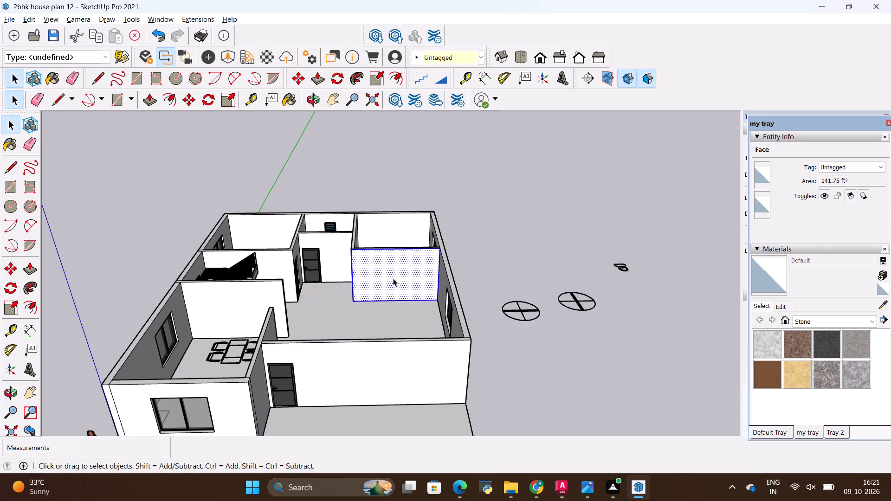
{"action": "key", "text": "m"}
{"action": "left_click", "coordinate": [439, 298]}
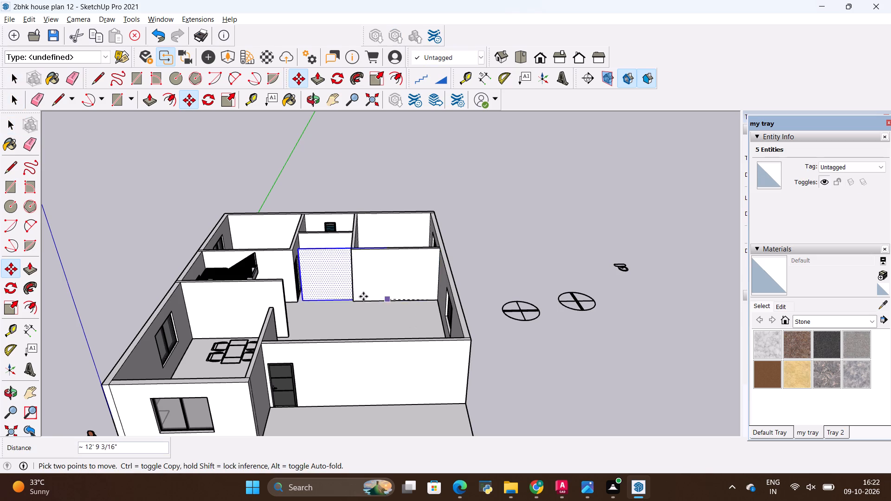
{"action": "scroll", "coordinate": [364, 291], "scroll_direction": "down", "scroll_amount": 5}
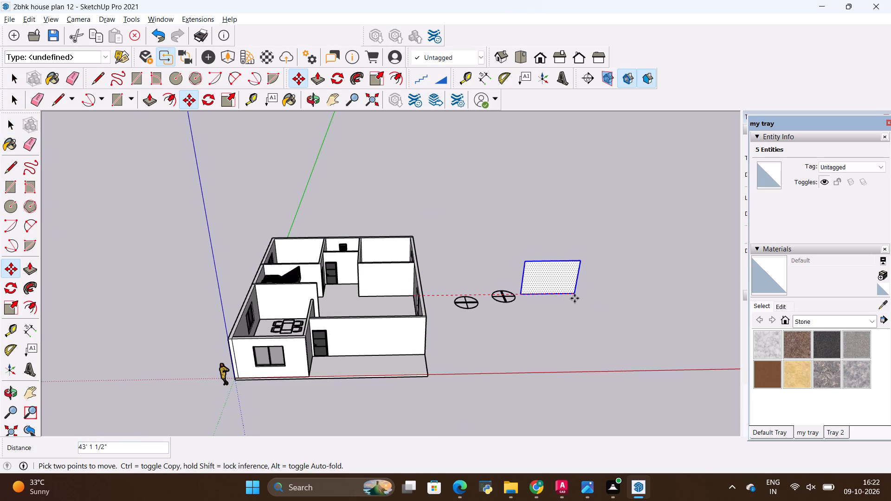
{"action": "left_click", "coordinate": [575, 298]}
{"action": "key", "text": "space"}
{"action": "left_click", "coordinate": [543, 233]}
Make the standalone rectangle's face and edges into a group.
{"action": "scroll", "coordinate": [559, 268], "scroll_direction": "up", "scroll_amount": 7}
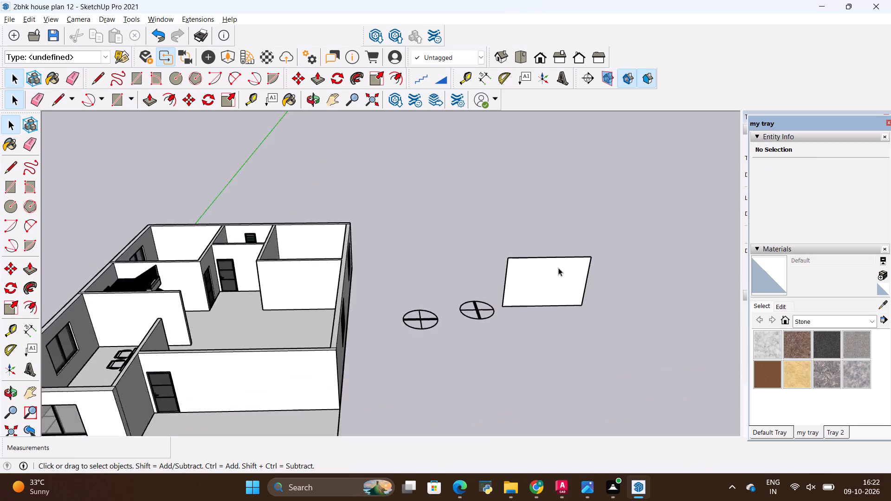
{"action": "scroll", "coordinate": [558, 268], "scroll_direction": "up", "scroll_amount": 2}
{"action": "scroll", "coordinate": [558, 266], "scroll_direction": "down", "scroll_amount": 7}
{"action": "middle_click_drag", "start_coordinate": [556, 295], "coordinate": [555, 264]}
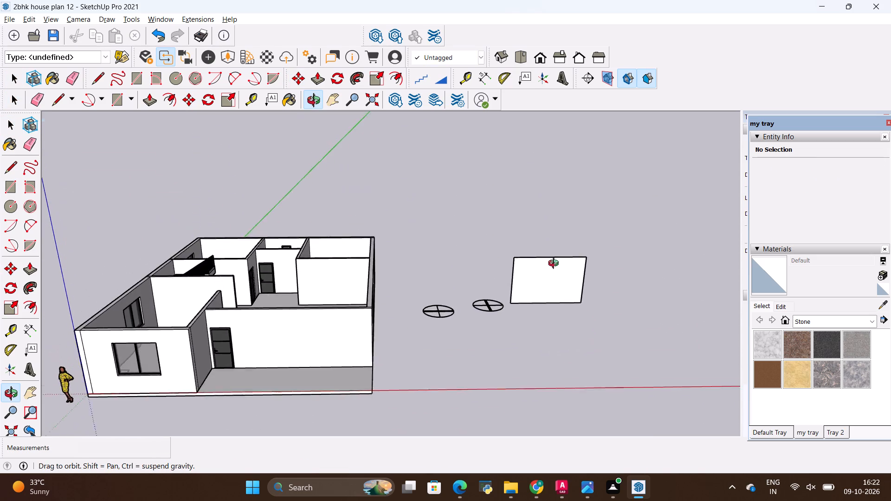
{"action": "middle_click_drag", "start_coordinate": [555, 264], "coordinate": [558, 270]}
{"action": "scroll", "coordinate": [568, 263], "scroll_direction": "up", "scroll_amount": 6}
{"action": "double_click", "coordinate": [559, 282]}
{"action": "right_click", "coordinate": [559, 279]}
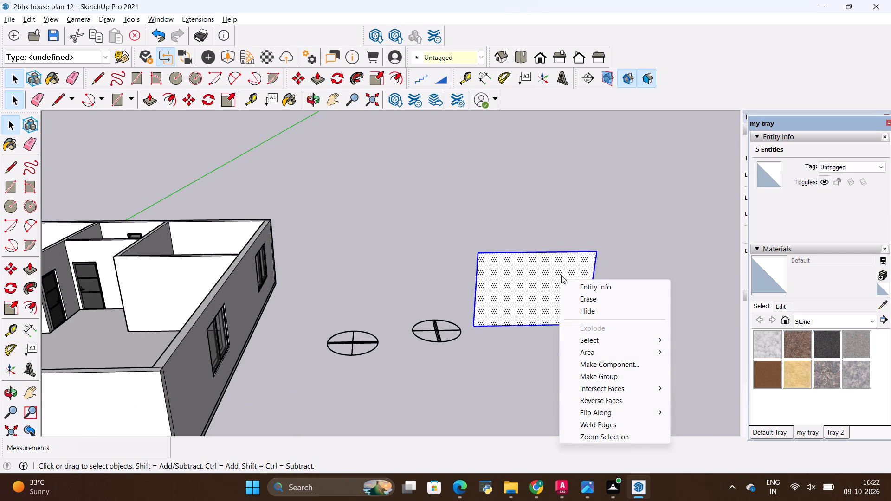
{"action": "left_click", "coordinate": [612, 379]}
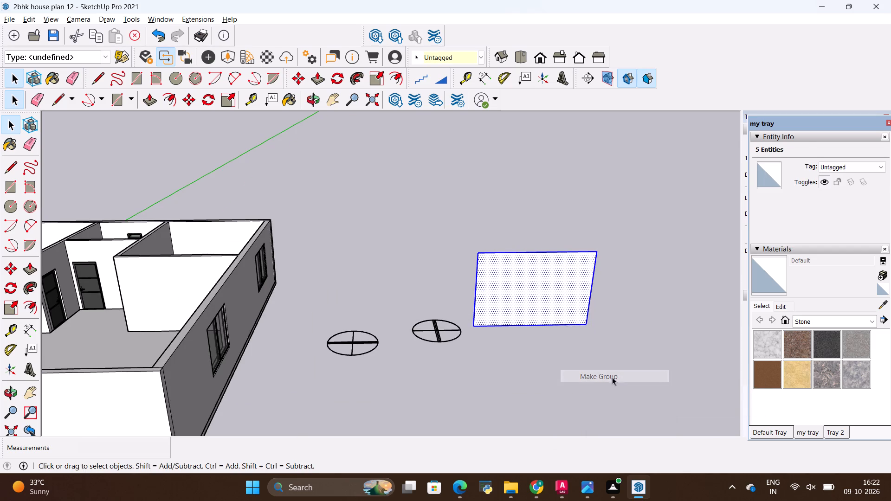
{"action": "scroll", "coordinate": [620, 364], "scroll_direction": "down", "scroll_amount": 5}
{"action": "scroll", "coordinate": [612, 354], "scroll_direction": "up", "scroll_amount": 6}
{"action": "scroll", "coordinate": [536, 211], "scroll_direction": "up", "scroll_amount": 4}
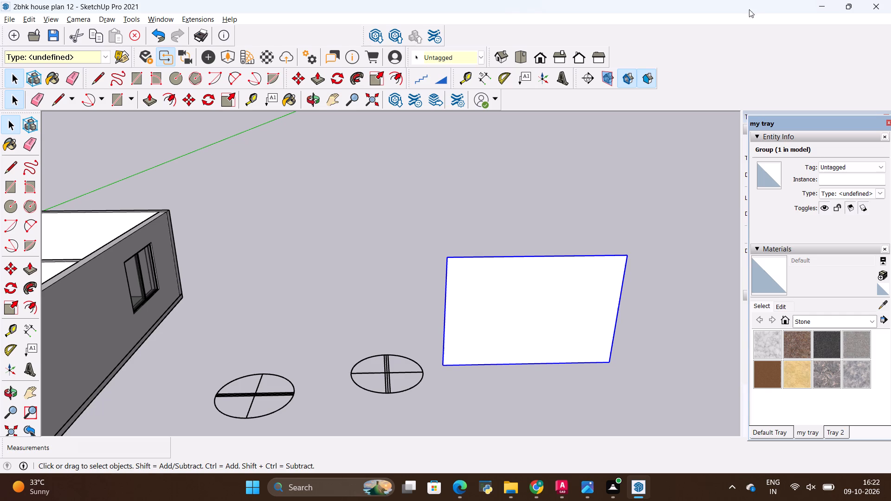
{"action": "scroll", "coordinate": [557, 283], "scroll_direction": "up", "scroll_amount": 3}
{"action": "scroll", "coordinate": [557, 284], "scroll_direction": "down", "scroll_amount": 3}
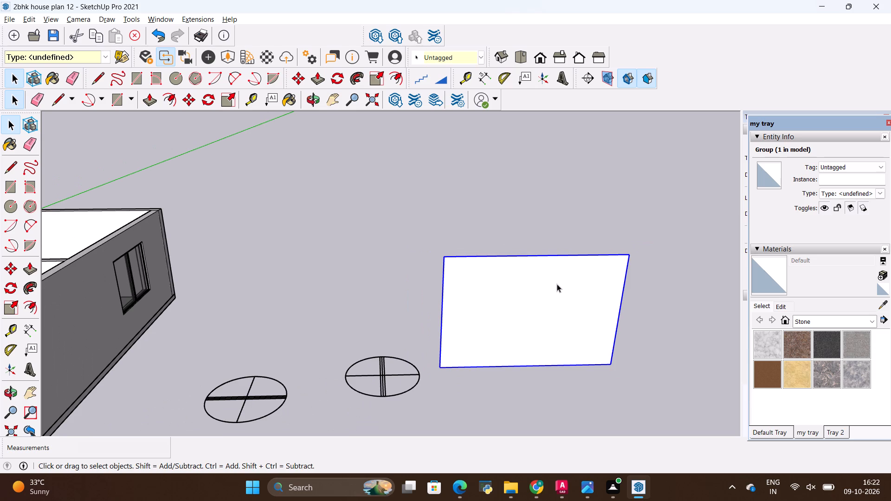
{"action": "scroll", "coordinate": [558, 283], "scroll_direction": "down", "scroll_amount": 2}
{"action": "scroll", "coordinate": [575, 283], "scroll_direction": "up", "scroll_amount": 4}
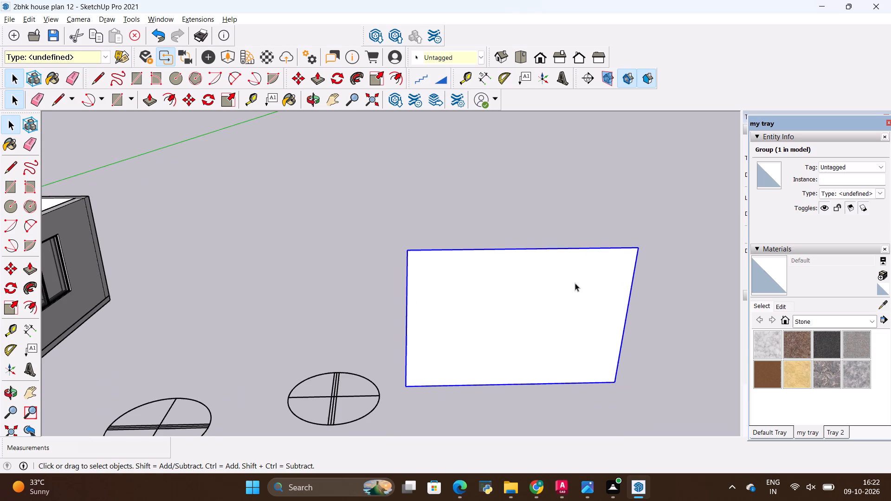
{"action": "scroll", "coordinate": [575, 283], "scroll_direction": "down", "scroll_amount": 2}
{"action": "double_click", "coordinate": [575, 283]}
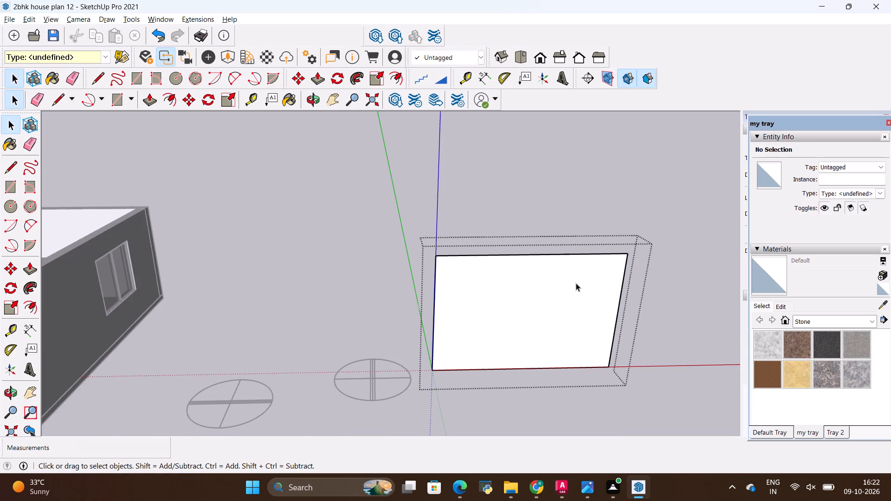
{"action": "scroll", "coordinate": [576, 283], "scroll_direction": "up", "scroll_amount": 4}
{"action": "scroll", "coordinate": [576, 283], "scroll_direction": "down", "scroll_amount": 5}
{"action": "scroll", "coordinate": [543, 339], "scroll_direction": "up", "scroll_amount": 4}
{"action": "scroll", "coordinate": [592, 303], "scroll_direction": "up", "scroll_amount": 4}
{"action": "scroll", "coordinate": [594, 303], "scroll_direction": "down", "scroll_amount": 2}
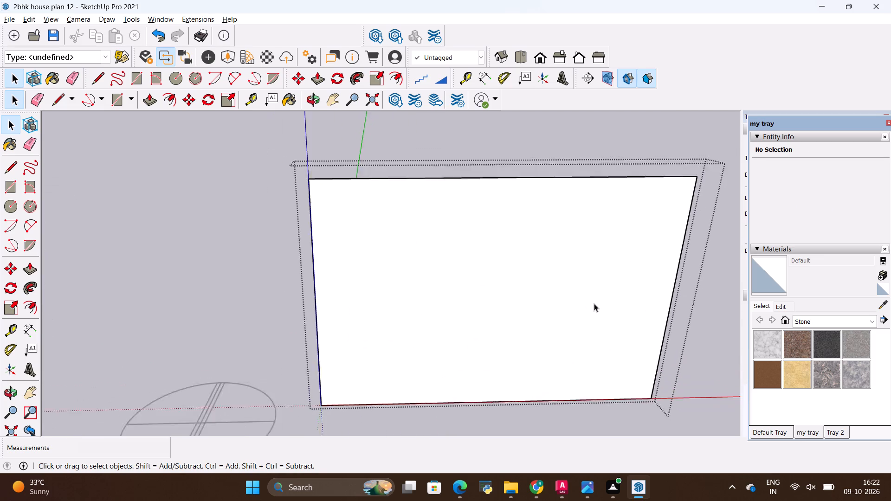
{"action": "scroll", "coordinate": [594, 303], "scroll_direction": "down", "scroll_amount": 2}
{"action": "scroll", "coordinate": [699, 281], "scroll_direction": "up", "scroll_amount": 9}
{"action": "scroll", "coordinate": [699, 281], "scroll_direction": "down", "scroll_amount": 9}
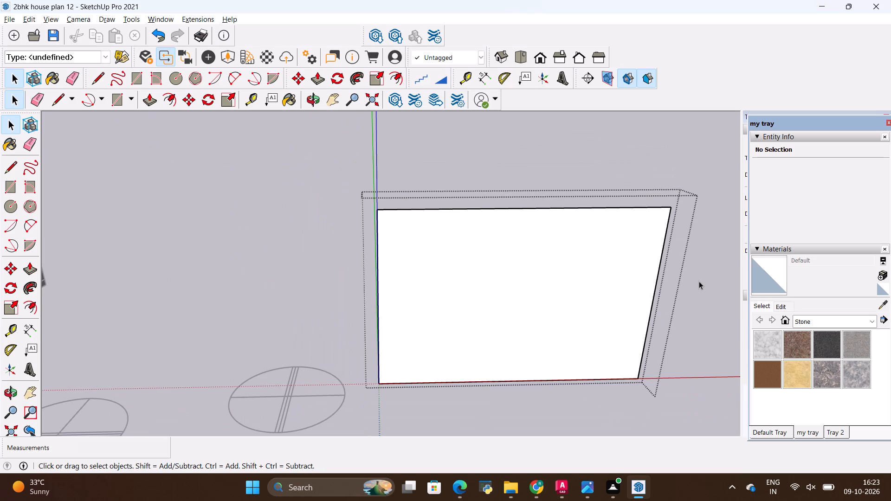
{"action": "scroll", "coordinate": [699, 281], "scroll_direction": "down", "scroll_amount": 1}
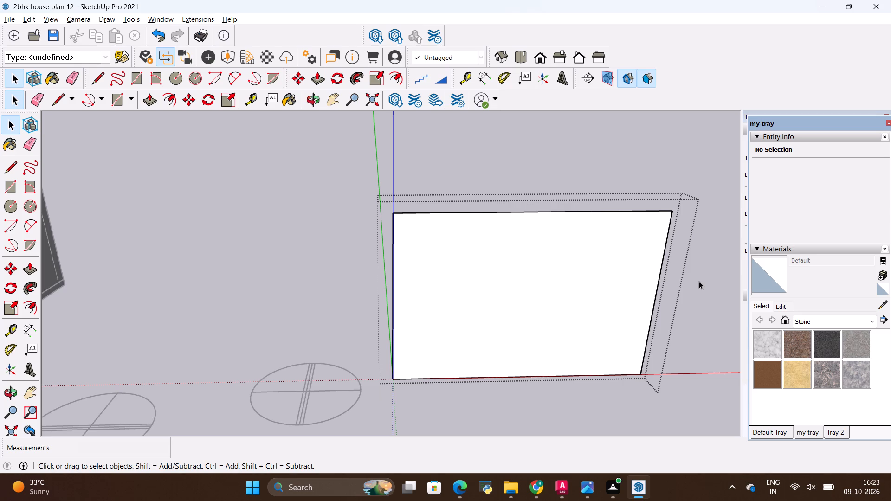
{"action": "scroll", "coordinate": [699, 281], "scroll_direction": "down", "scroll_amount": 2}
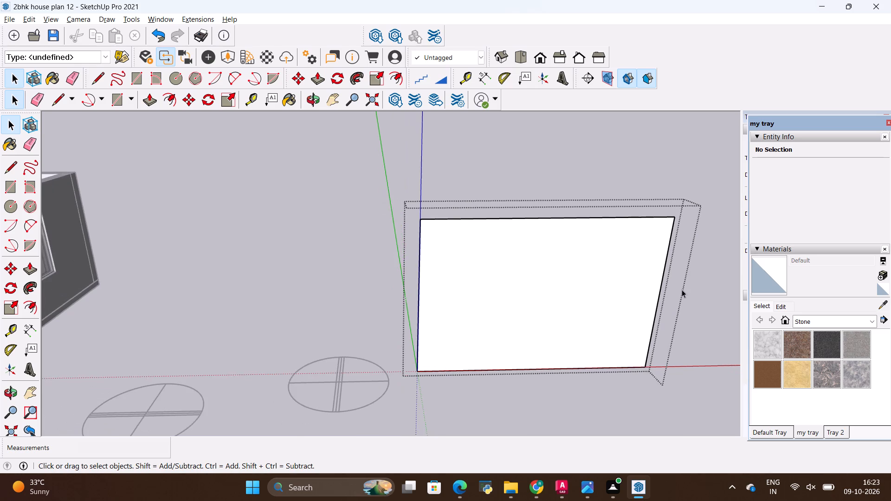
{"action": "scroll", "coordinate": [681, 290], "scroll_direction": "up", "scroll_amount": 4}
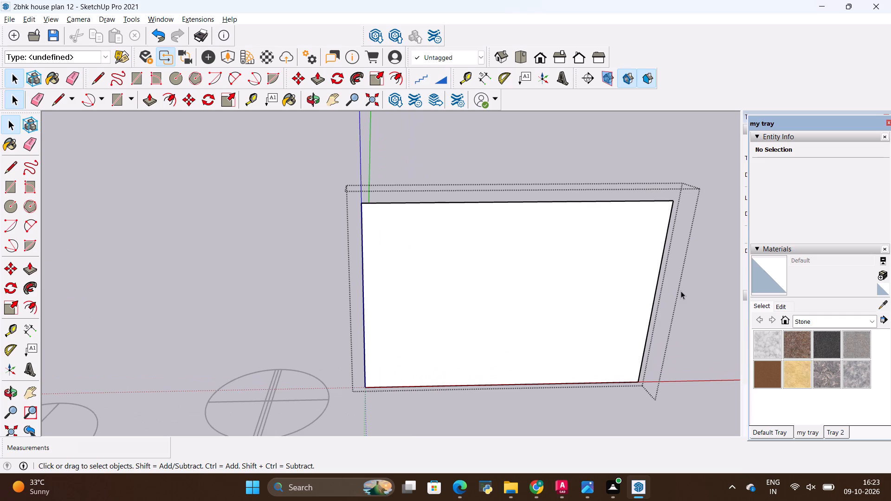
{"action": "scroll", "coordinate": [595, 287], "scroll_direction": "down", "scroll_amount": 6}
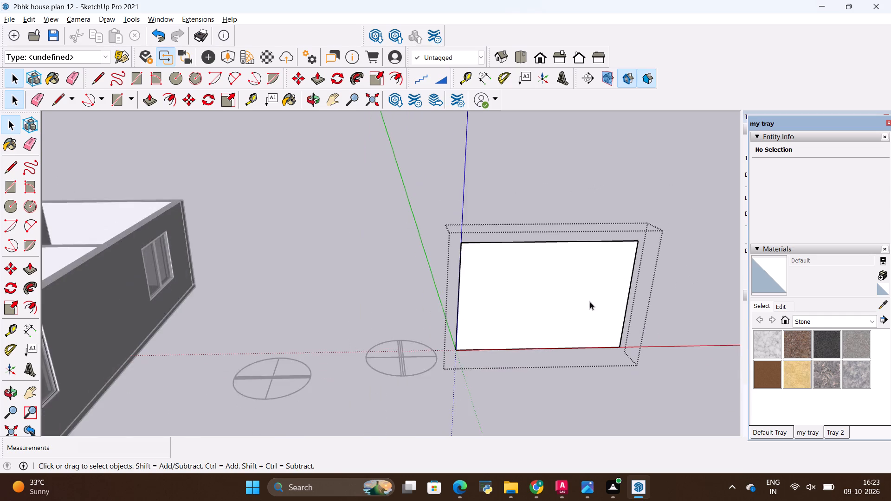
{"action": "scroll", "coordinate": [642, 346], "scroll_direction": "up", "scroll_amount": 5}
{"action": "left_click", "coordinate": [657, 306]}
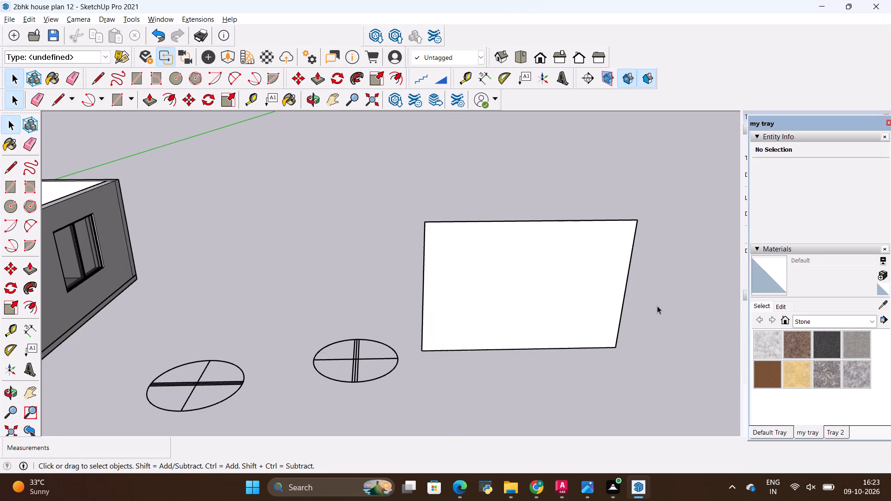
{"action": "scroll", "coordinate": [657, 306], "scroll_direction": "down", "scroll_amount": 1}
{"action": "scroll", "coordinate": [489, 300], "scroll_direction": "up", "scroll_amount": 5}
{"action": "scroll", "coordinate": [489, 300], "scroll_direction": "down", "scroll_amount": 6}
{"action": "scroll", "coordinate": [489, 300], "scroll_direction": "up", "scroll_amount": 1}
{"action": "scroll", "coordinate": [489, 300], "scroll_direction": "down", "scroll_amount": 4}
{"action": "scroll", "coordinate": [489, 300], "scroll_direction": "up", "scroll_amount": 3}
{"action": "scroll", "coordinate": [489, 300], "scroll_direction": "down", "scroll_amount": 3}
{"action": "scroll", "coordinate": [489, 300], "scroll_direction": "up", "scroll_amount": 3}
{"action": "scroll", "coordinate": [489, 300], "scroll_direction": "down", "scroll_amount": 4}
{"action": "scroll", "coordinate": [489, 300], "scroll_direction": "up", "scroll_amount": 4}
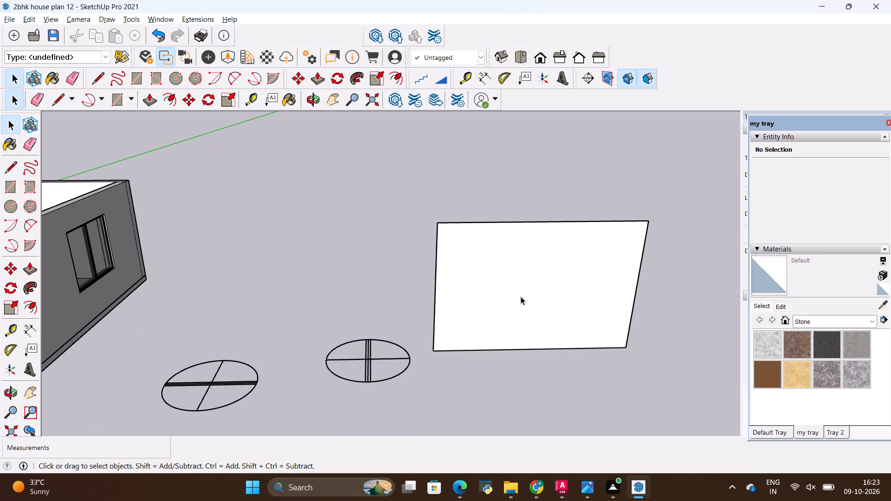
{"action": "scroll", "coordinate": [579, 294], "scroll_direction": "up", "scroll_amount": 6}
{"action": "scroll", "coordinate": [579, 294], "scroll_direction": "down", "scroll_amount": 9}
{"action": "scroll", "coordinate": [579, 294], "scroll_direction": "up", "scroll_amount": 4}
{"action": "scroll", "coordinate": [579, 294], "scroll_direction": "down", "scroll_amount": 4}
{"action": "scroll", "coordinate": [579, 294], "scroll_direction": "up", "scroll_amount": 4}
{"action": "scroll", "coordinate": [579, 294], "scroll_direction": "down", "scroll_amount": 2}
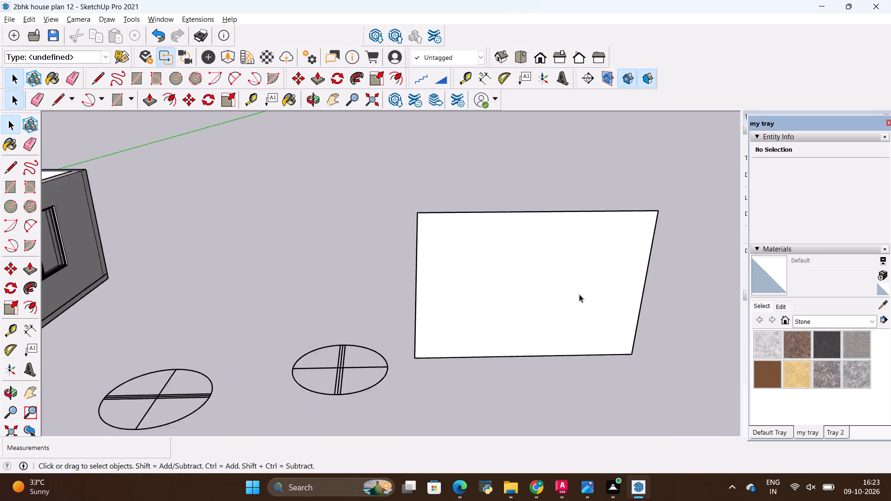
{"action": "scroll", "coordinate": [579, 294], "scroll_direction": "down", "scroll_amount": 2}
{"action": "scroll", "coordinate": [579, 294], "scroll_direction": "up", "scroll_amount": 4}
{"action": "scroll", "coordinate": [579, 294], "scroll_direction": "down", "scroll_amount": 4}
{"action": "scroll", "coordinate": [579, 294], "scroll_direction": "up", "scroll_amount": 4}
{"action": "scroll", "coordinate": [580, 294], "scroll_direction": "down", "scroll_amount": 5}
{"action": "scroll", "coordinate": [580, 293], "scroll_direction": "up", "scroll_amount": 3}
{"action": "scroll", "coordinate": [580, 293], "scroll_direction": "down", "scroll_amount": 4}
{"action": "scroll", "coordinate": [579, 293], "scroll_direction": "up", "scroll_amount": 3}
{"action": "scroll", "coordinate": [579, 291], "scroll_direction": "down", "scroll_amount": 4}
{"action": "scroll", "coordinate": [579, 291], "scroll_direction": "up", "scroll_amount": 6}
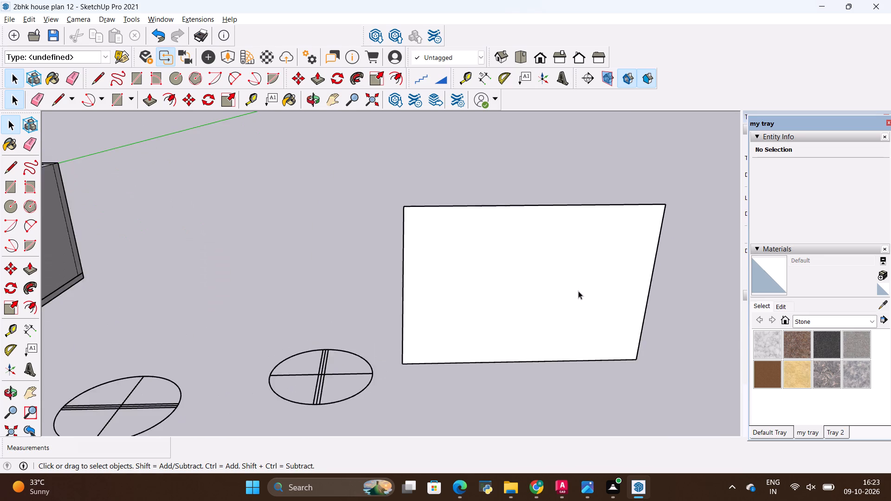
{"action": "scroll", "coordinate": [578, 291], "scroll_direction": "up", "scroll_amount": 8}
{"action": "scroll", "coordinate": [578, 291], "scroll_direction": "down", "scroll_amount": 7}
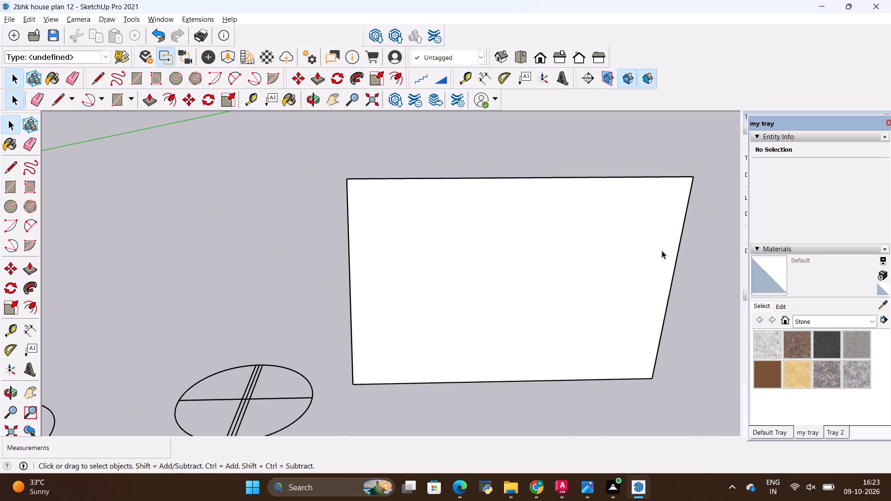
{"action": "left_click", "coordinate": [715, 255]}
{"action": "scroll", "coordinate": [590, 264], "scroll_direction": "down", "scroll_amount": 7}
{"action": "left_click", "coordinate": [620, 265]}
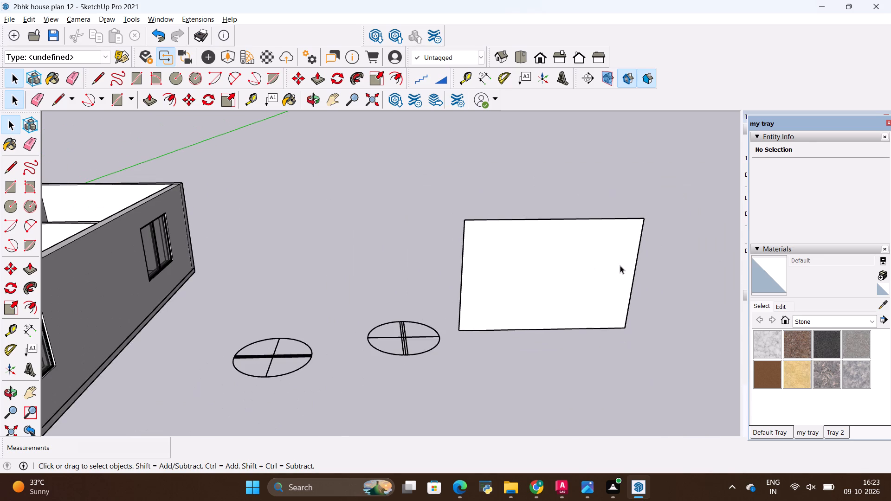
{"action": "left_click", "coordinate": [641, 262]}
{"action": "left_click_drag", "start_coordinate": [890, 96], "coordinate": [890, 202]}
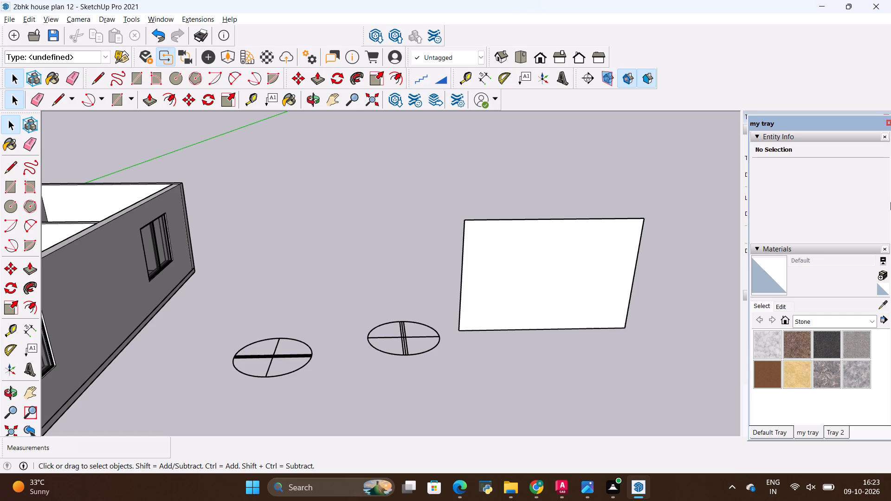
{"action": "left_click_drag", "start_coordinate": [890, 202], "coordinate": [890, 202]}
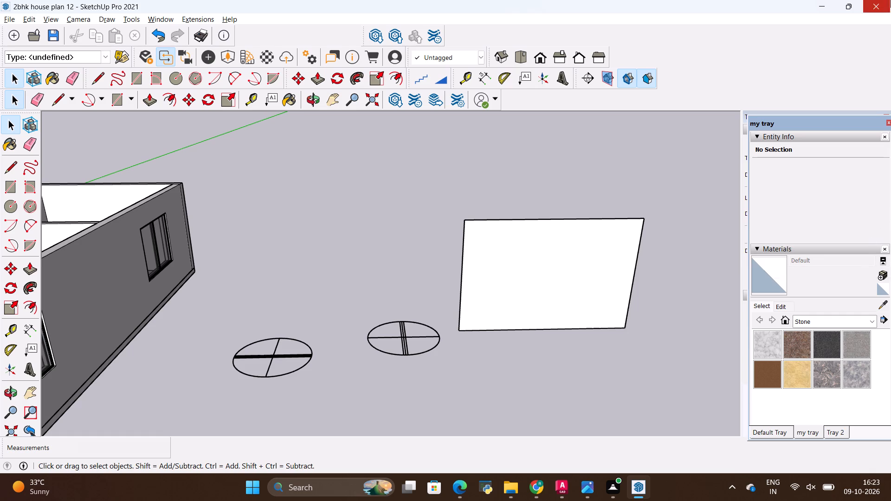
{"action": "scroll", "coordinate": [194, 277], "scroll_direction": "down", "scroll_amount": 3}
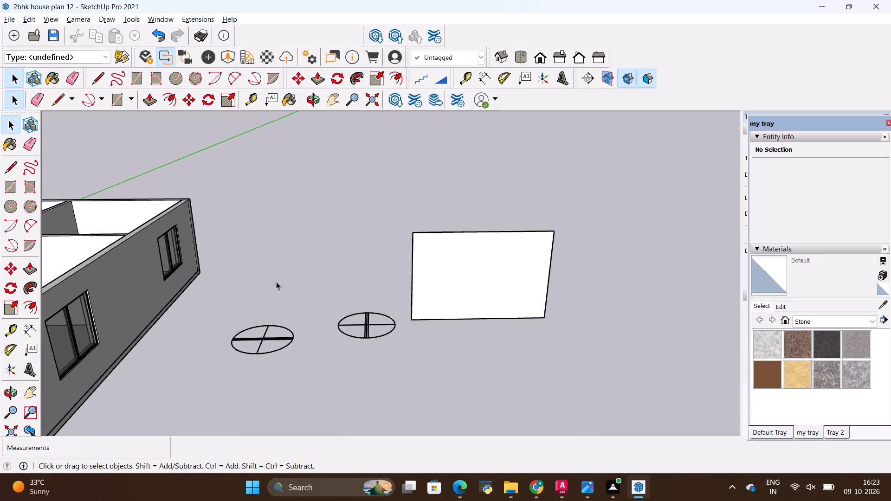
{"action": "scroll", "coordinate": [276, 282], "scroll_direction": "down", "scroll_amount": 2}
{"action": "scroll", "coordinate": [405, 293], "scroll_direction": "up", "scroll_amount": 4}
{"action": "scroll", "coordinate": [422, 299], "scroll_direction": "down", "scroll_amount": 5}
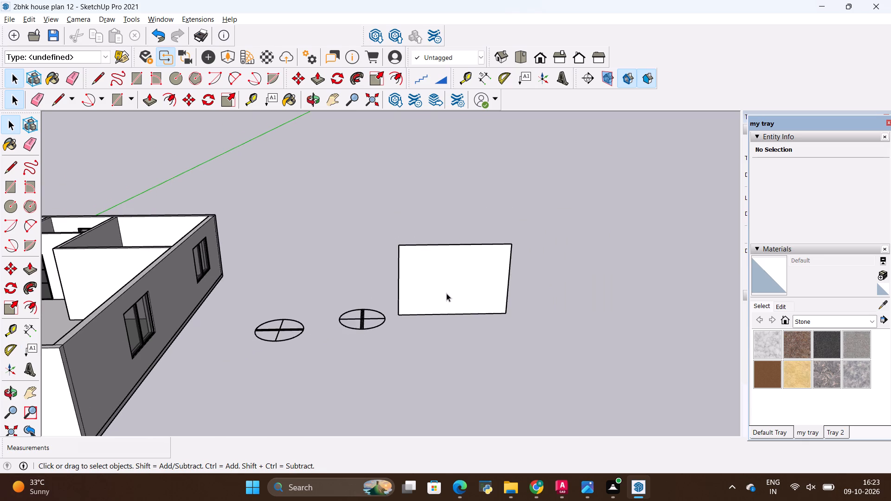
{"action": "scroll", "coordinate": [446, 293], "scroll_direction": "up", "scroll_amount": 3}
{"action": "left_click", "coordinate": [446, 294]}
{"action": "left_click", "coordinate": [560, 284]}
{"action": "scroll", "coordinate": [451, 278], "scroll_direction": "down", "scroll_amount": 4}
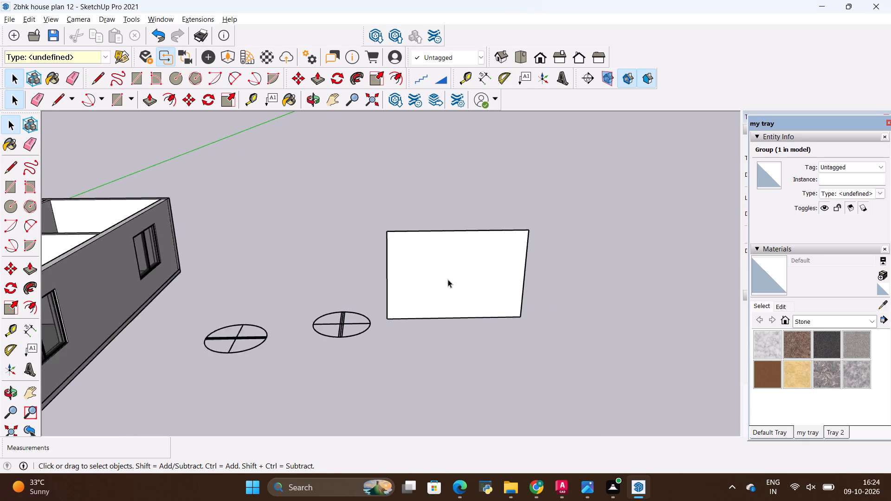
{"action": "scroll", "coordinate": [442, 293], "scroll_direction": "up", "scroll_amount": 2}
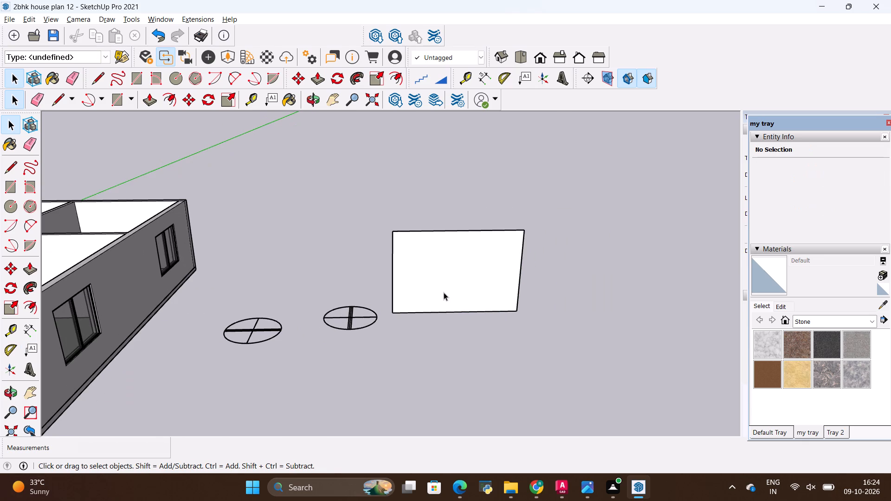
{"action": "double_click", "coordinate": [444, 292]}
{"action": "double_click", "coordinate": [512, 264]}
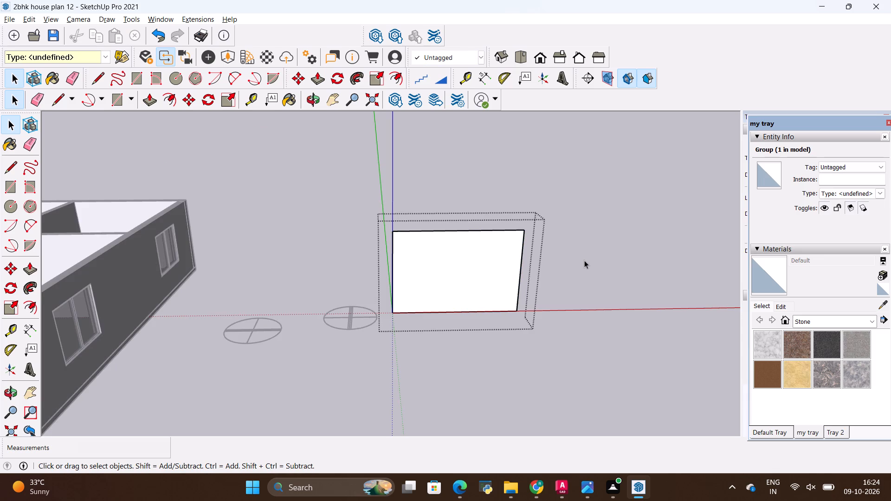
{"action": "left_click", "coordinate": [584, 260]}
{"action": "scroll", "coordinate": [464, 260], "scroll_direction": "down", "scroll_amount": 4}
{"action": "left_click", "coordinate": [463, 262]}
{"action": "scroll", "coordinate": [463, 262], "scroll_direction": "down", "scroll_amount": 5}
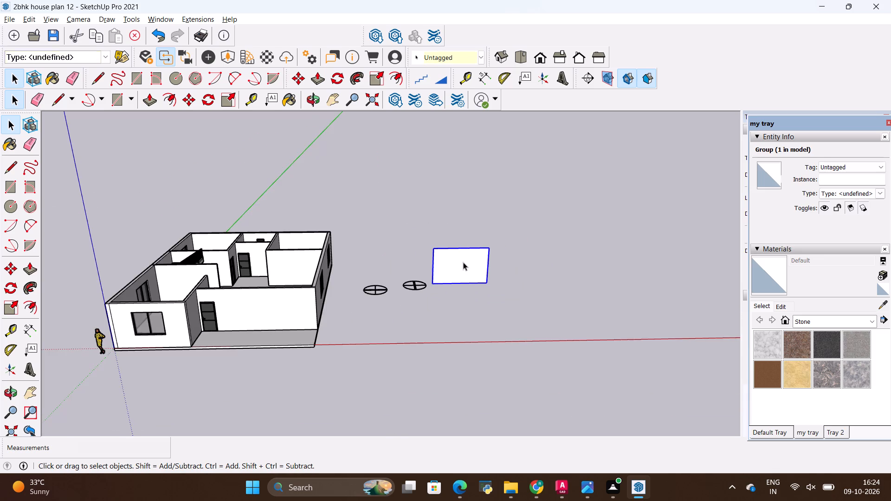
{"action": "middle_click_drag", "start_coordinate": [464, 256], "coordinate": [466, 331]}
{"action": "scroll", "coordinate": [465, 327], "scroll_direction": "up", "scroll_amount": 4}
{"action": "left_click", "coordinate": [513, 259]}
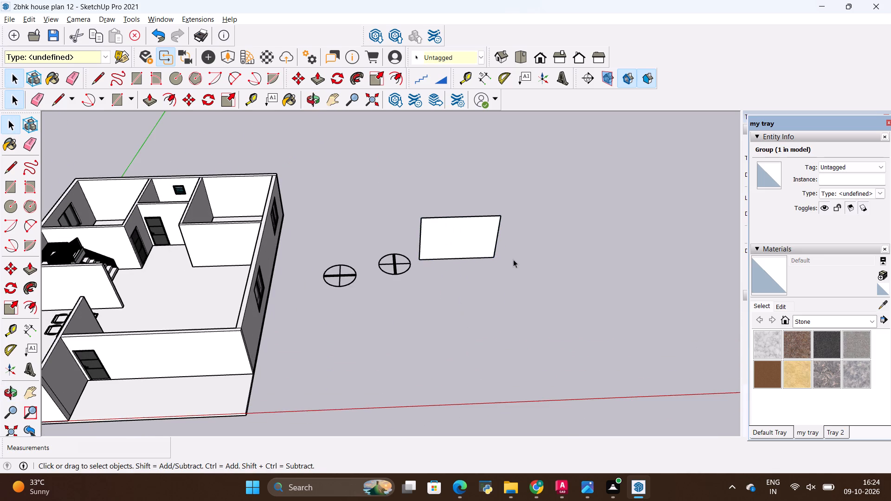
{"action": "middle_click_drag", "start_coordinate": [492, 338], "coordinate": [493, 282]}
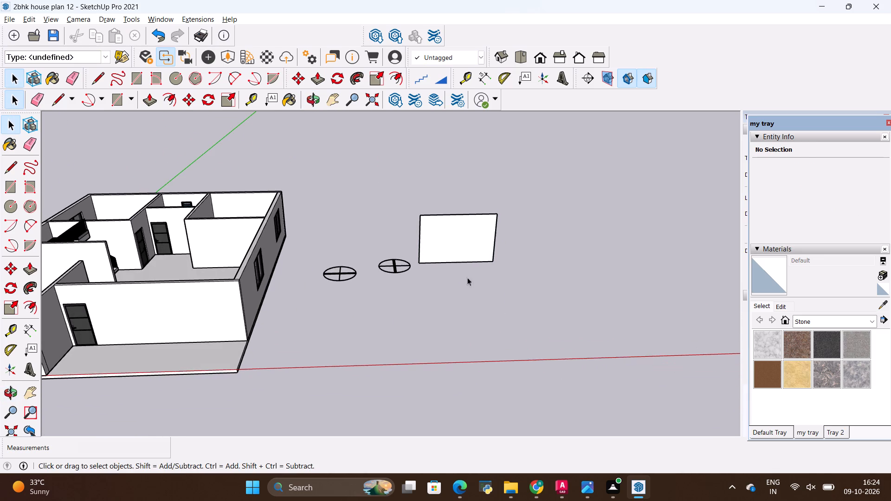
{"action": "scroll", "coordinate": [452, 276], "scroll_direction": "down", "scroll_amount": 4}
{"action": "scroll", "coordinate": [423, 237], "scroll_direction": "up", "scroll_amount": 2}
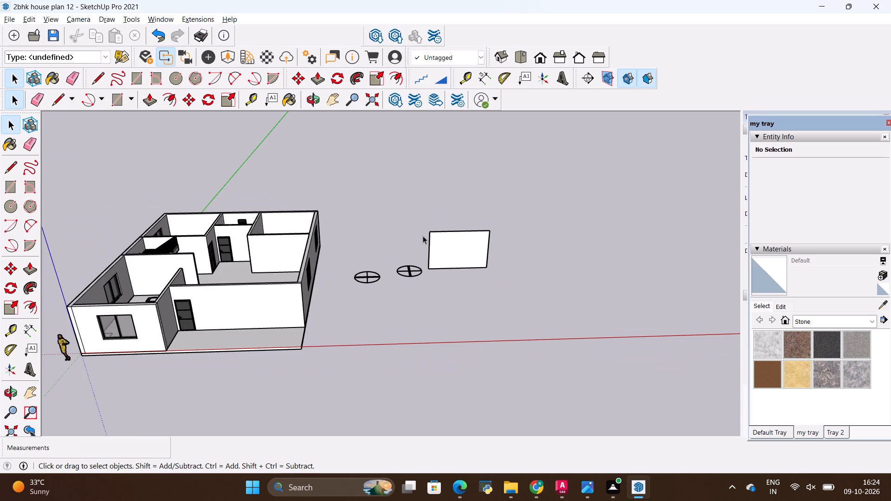
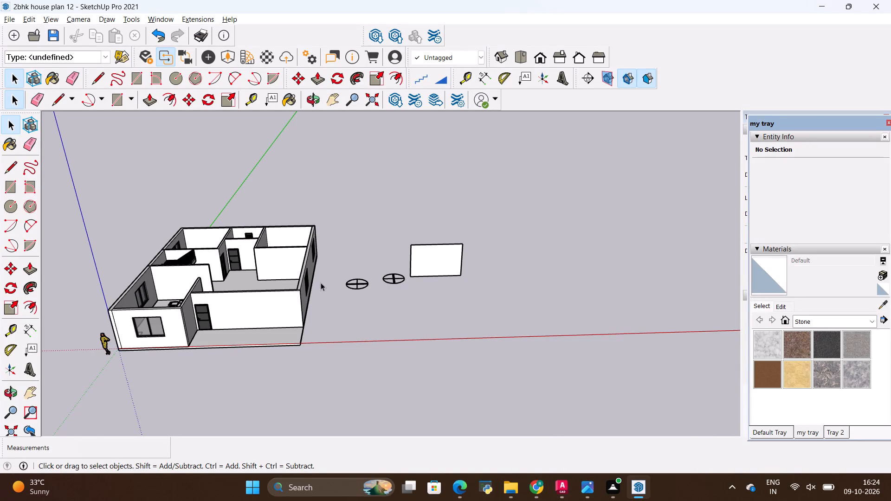
Examine the standalone wall-sized panel and the circular symbols in relation to the house, from near and far.
{"action": "scroll", "coordinate": [466, 262], "scroll_direction": "down", "scroll_amount": 5}
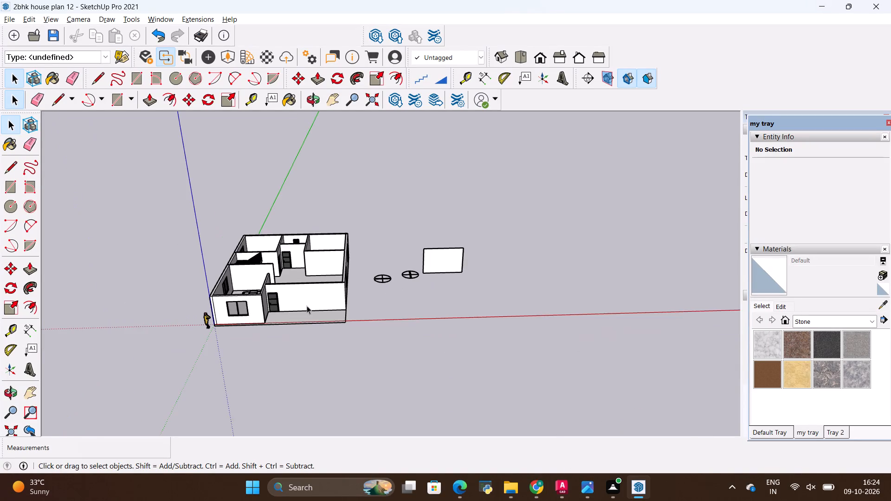
{"action": "scroll", "coordinate": [231, 311], "scroll_direction": "up", "scroll_amount": 13}
{"action": "scroll", "coordinate": [157, 286], "scroll_direction": "down", "scroll_amount": 11}
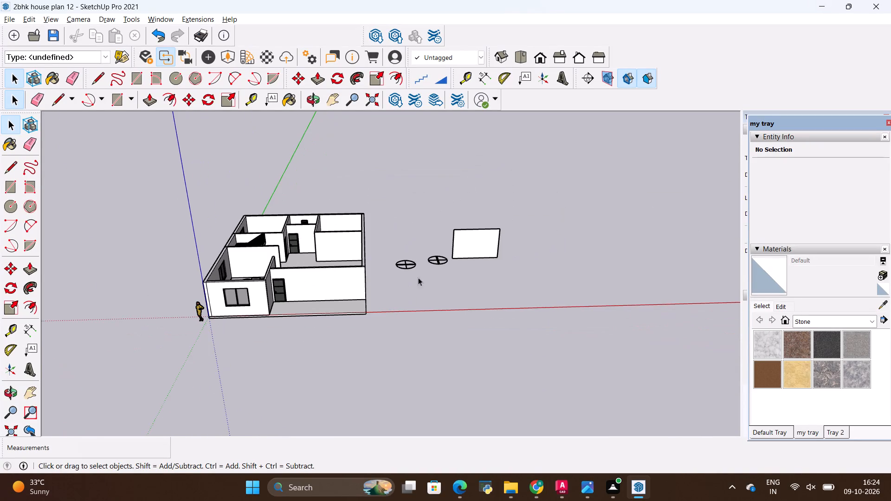
{"action": "middle_click_drag", "start_coordinate": [483, 274], "coordinate": [483, 313]}
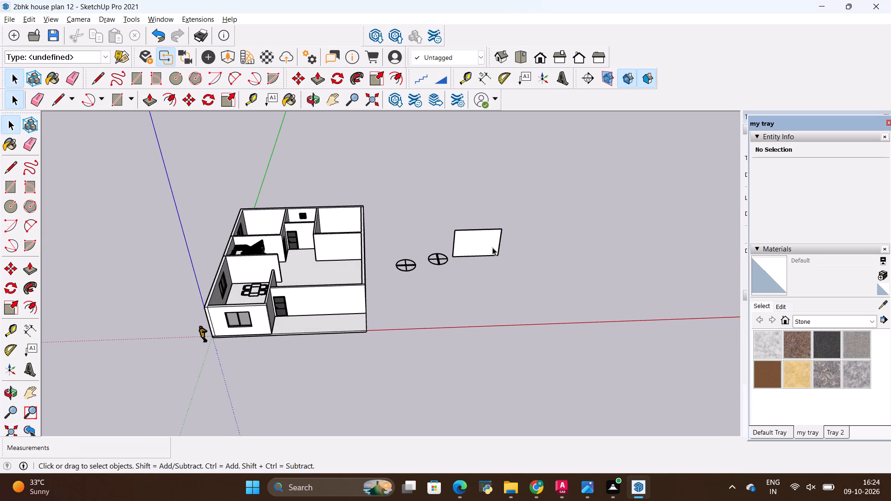
{"action": "scroll", "coordinate": [459, 258], "scroll_direction": "up", "scroll_amount": 5}
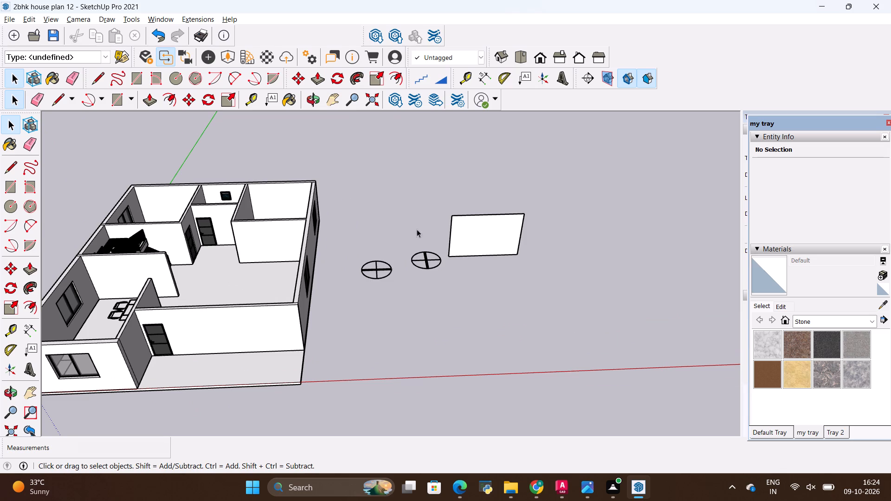
{"action": "scroll", "coordinate": [419, 226], "scroll_direction": "up", "scroll_amount": 11}
{"action": "scroll", "coordinate": [468, 221], "scroll_direction": "down", "scroll_amount": 9}
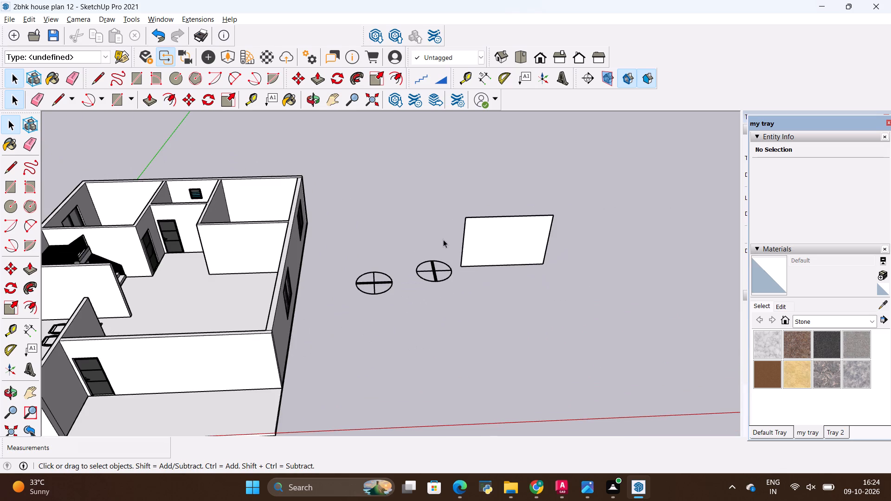
{"action": "scroll", "coordinate": [440, 239], "scroll_direction": "down", "scroll_amount": 5}
{"action": "middle_click_drag", "start_coordinate": [438, 268], "coordinate": [445, 228]}
{"action": "scroll", "coordinate": [484, 237], "scroll_direction": "up", "scroll_amount": 5}
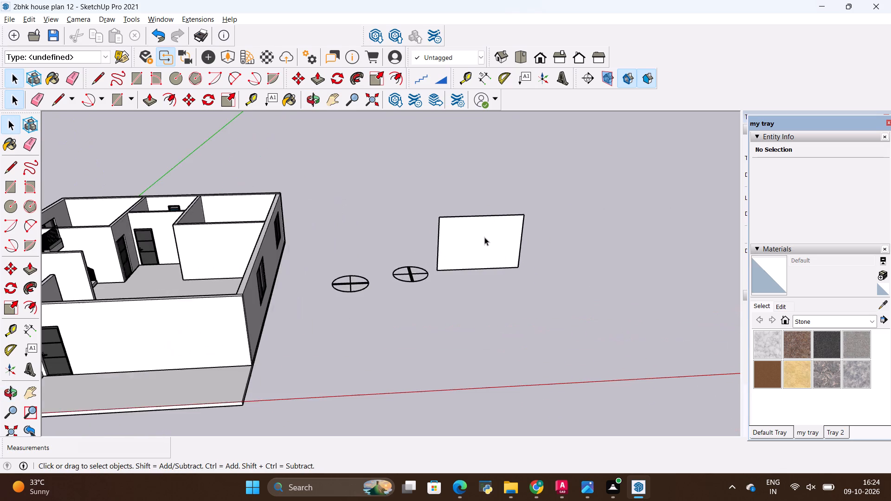
{"action": "scroll", "coordinate": [487, 237], "scroll_direction": "down", "scroll_amount": 5}
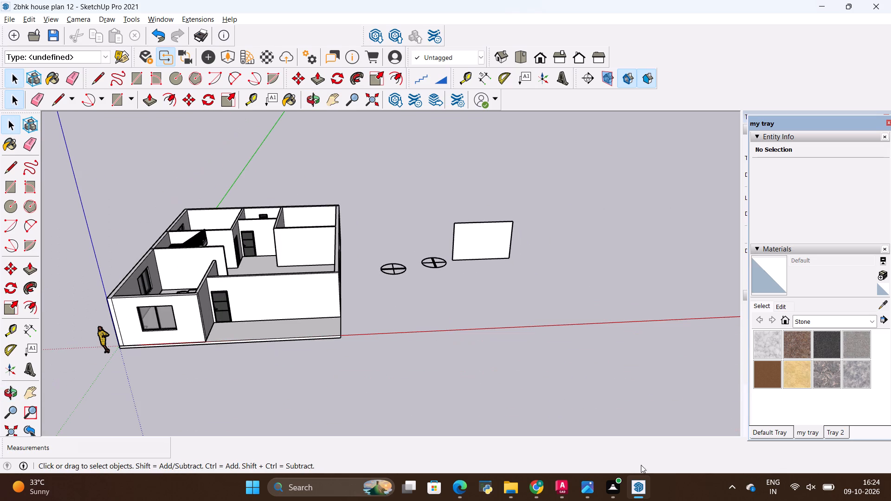
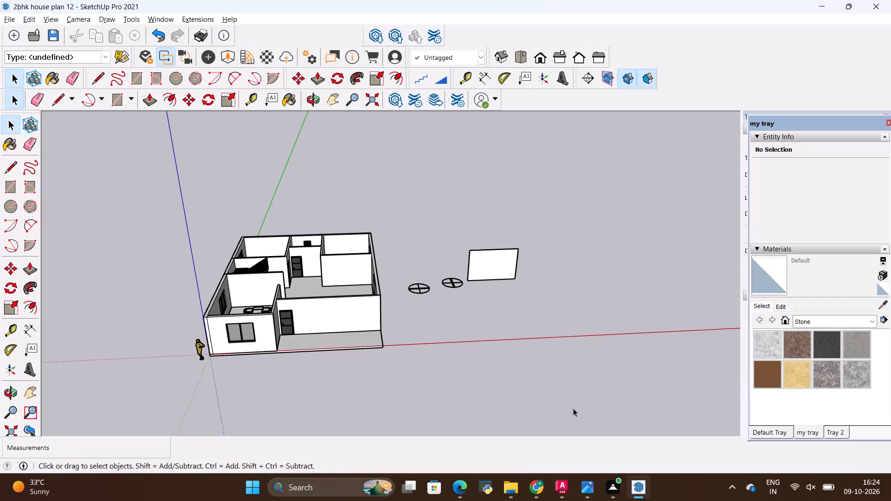
Close the floor plan image and open the TV wall reference photo from the Downloads folder, then return to the house model.
{"action": "scroll", "coordinate": [505, 275], "scroll_direction": "up", "scroll_amount": 1}
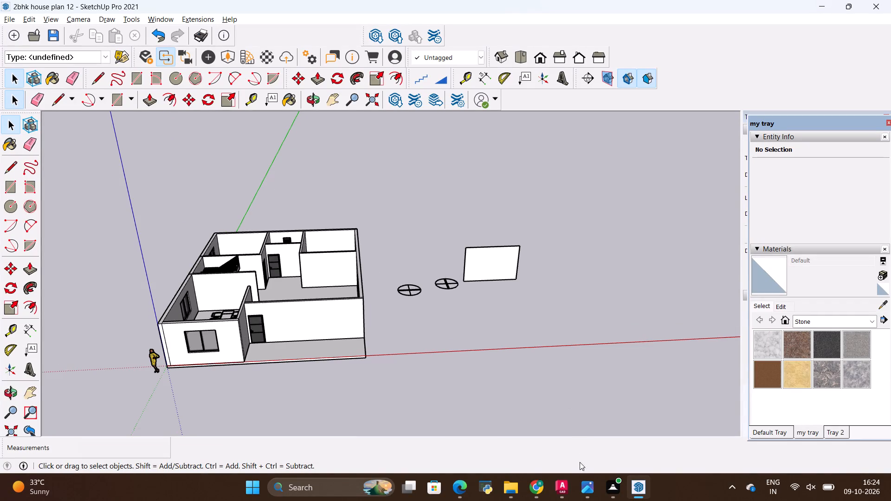
{"action": "left_click", "coordinate": [580, 477]}
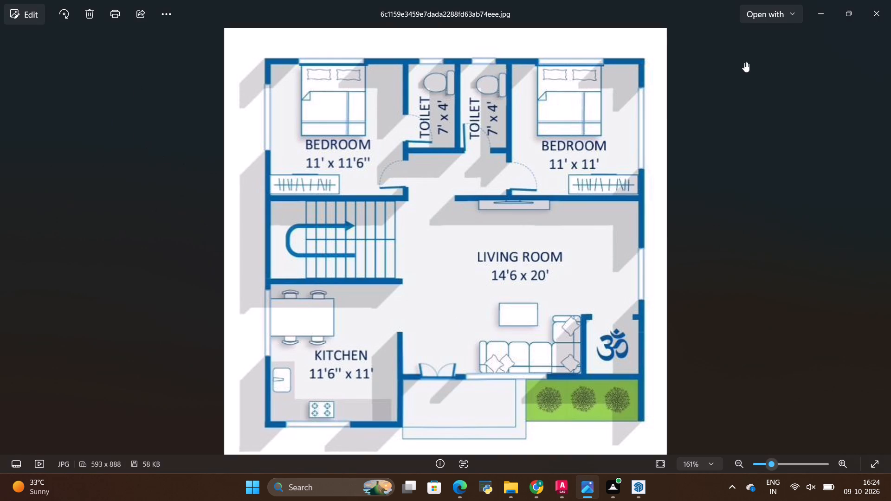
{"action": "left_click", "coordinate": [874, 13]}
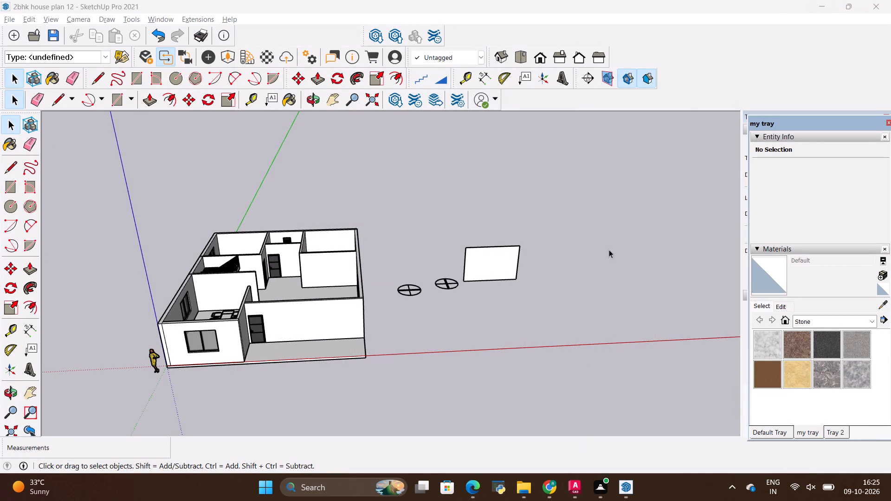
{"action": "double_click", "coordinate": [528, 487]}
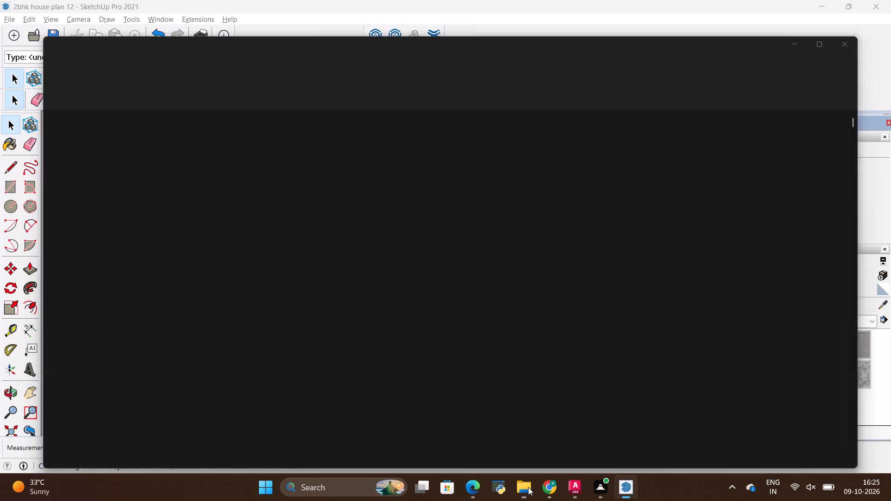
{"action": "left_click", "coordinate": [528, 487]}
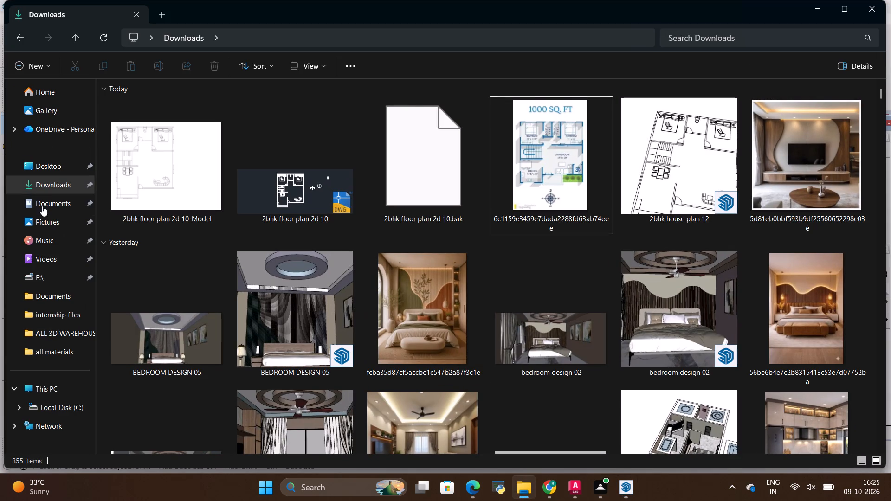
{"action": "left_click", "coordinate": [51, 188]}
{"action": "double_click", "coordinate": [141, 189]}
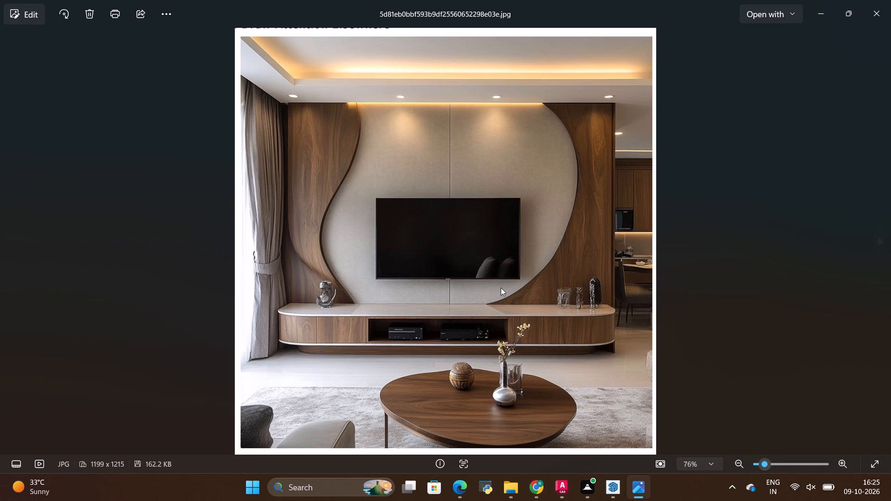
{"action": "left_click", "coordinate": [615, 493]}
Inside the standalone wall panel's group, copy the bottom edge 6" upward on the panel face.
{"action": "scroll", "coordinate": [454, 234], "scroll_direction": "up", "scroll_amount": 4}
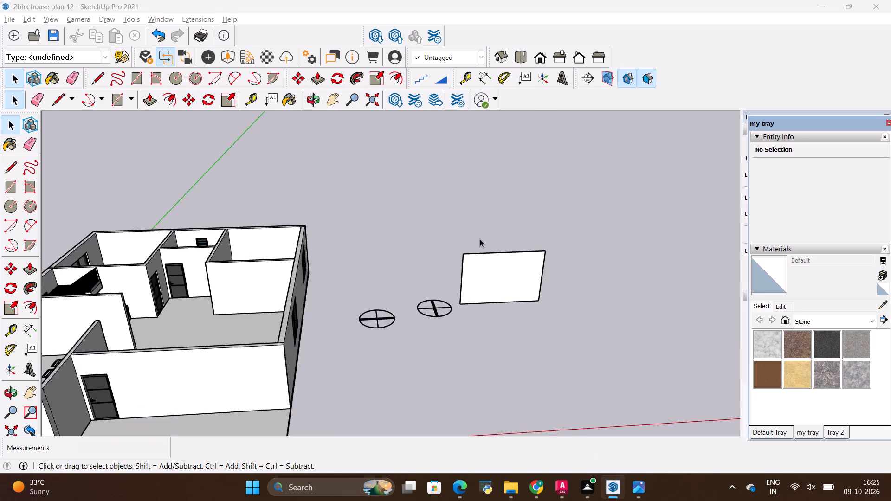
{"action": "scroll", "coordinate": [480, 239], "scroll_direction": "up", "scroll_amount": 12}
{"action": "scroll", "coordinate": [537, 341], "scroll_direction": "up", "scroll_amount": 1}
{"action": "middle_click_drag", "start_coordinate": [536, 342], "coordinate": [500, 238]}
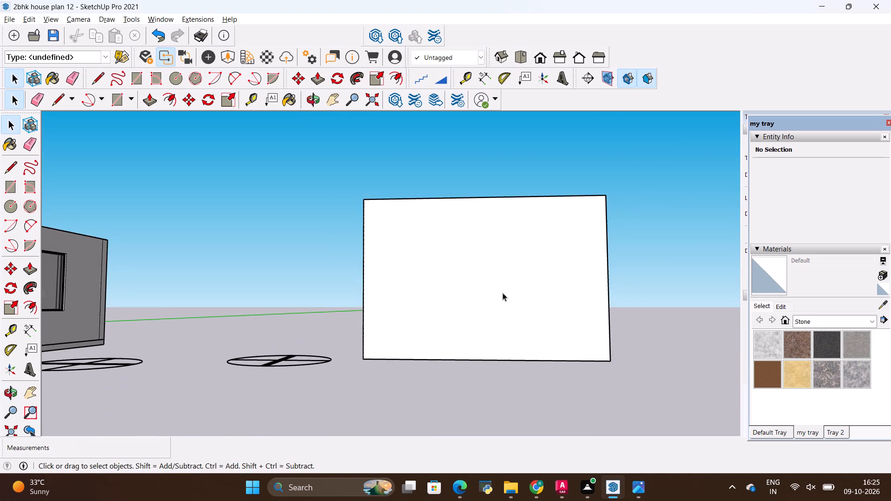
{"action": "scroll", "coordinate": [503, 293], "scroll_direction": "up", "scroll_amount": 6}
{"action": "double_click", "coordinate": [496, 326]}
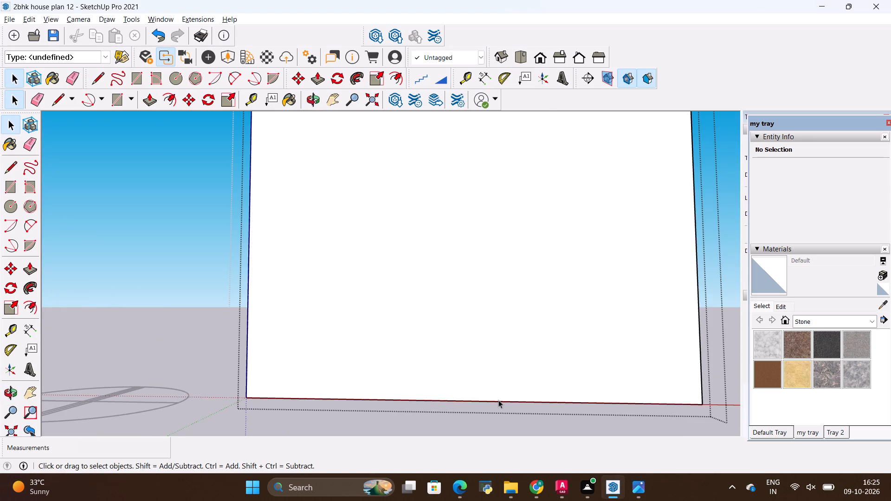
{"action": "left_click", "coordinate": [499, 401]}
{"action": "key", "text": "m"}
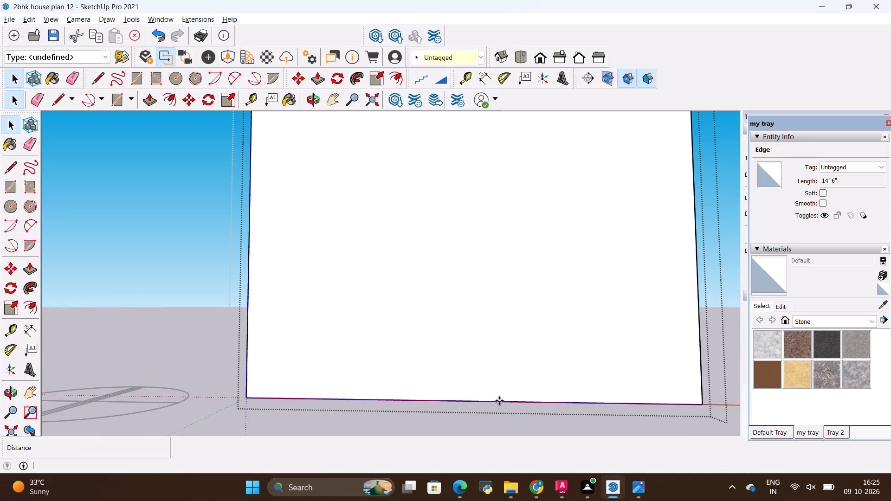
{"action": "left_click", "coordinate": [516, 403]}
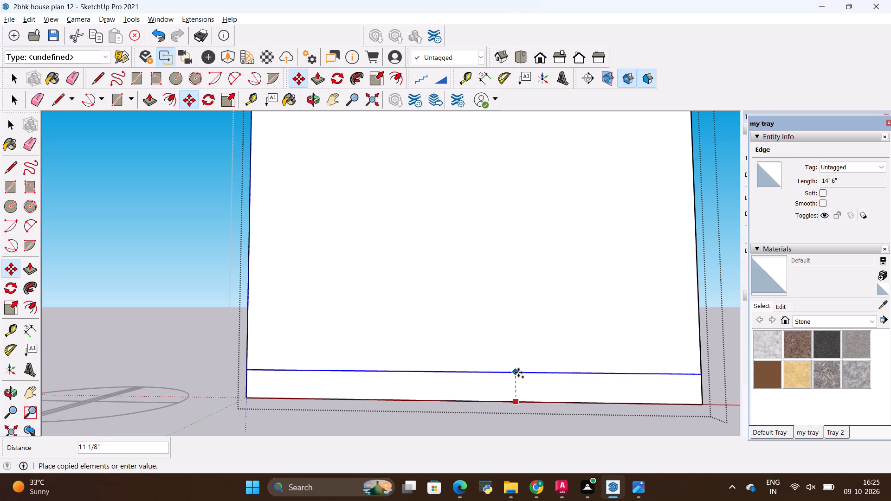
{"action": "key", "text": "BackSpace"}
{"action": "key", "text": "6"}
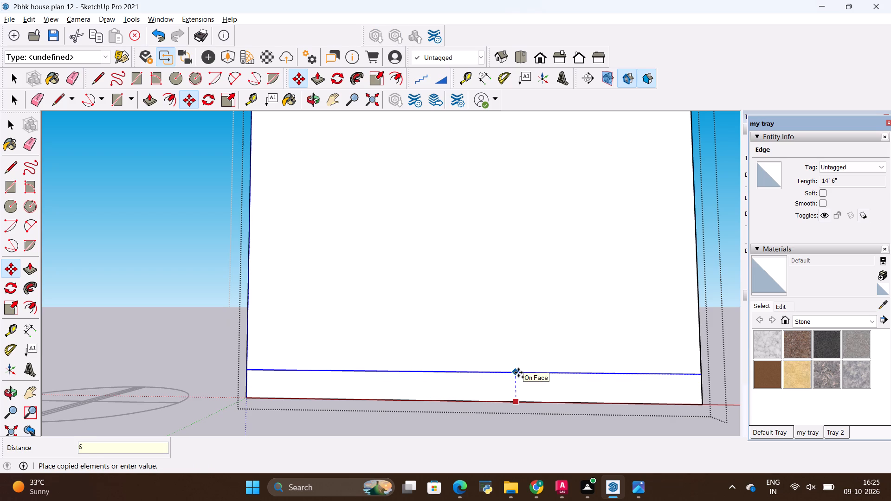
{"action": "key", "text": "shift+quotedbl"}
{"action": "key", "text": "Return"}
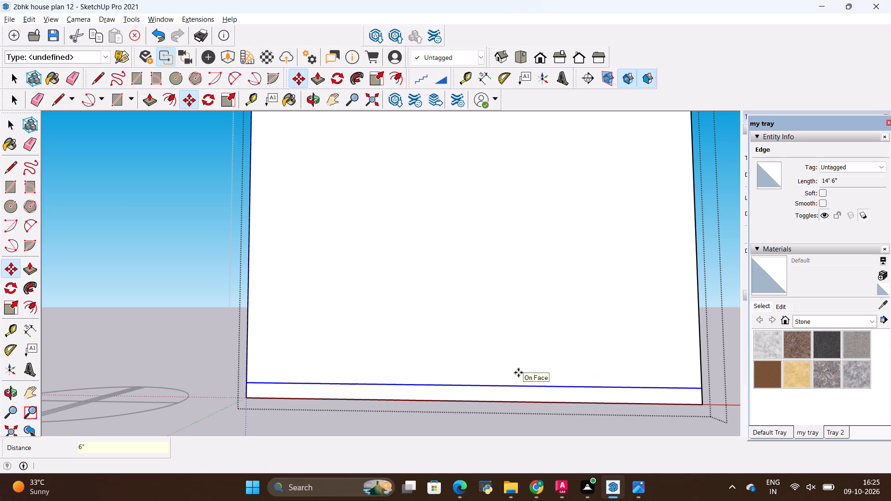
Check the TV unit's base in the reference photo and copy the panel's new horizontal line 1" upward.
{"action": "scroll", "coordinate": [519, 369], "scroll_direction": "down", "scroll_amount": 4}
{"action": "middle_click_drag", "start_coordinate": [515, 308], "coordinate": [517, 355]}
{"action": "scroll", "coordinate": [513, 344], "scroll_direction": "up", "scroll_amount": 4}
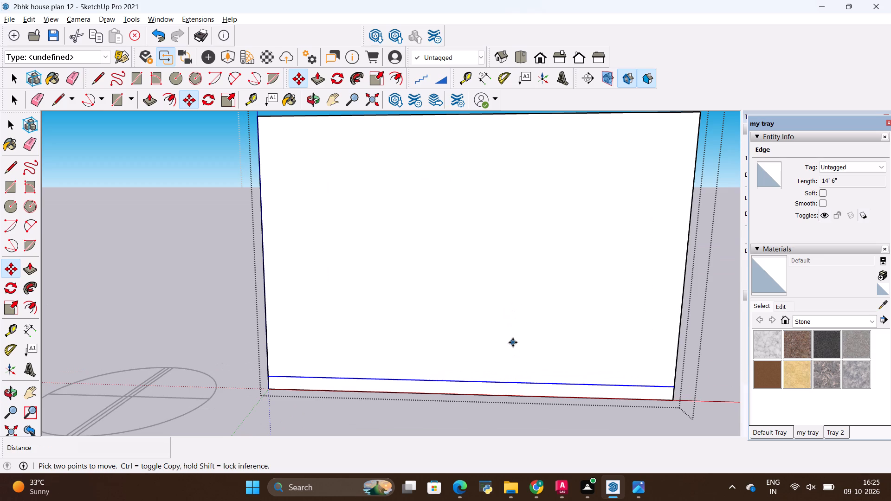
{"action": "key", "text": "alt+Tab"}
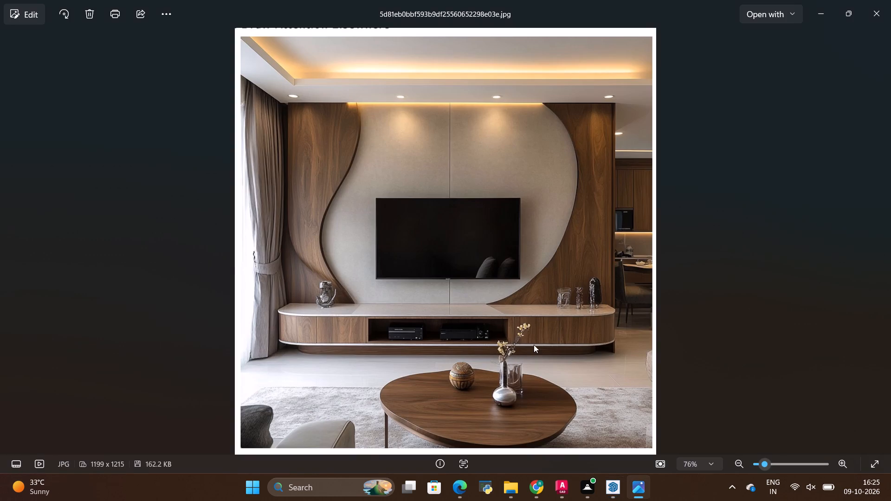
{"action": "scroll", "coordinate": [534, 344], "scroll_direction": "up", "scroll_amount": 6}
{"action": "key", "text": "alt+Tab"}
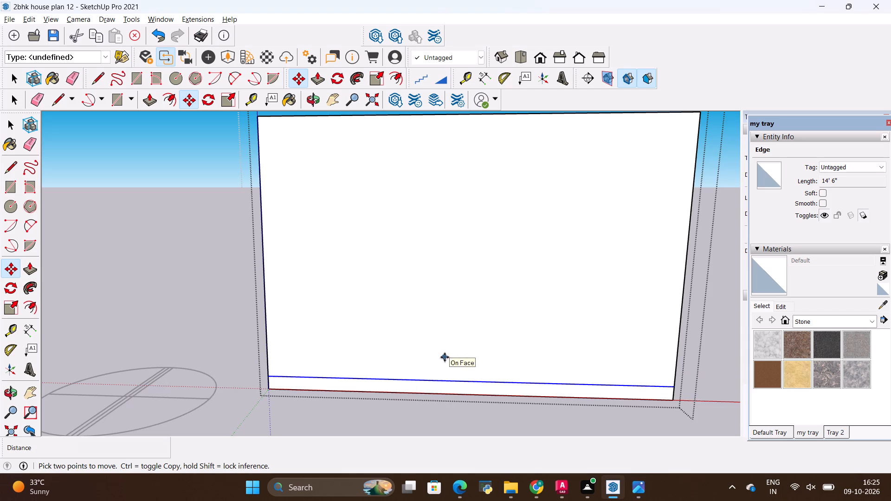
{"action": "scroll", "coordinate": [454, 398], "scroll_direction": "up", "scroll_amount": 4}
{"action": "scroll", "coordinate": [478, 483], "scroll_direction": "down", "scroll_amount": 1}
{"action": "scroll", "coordinate": [490, 359], "scroll_direction": "down", "scroll_amount": 1}
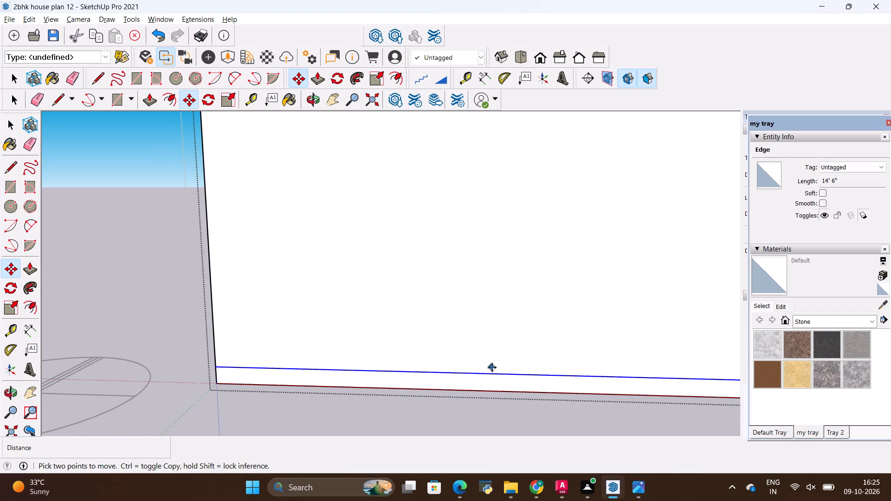
{"action": "left_click", "coordinate": [498, 374]}
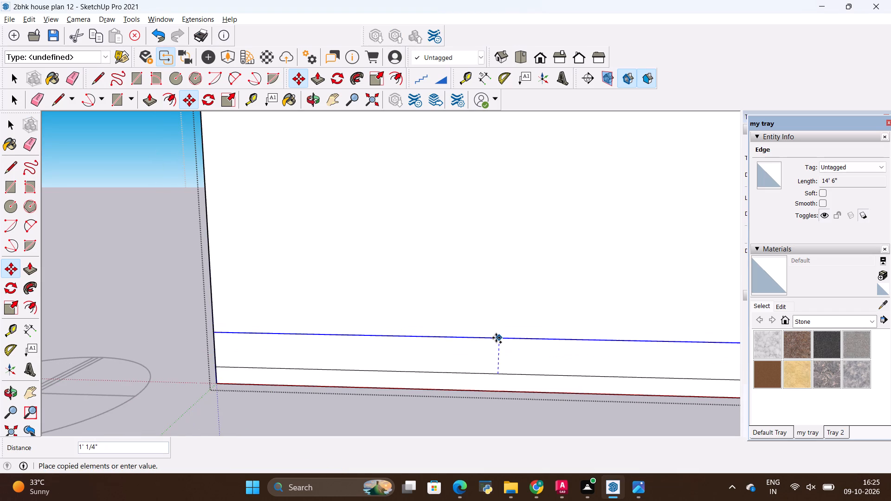
{"action": "key", "text": "BackSpace"}
{"action": "type", "text": "1\""}
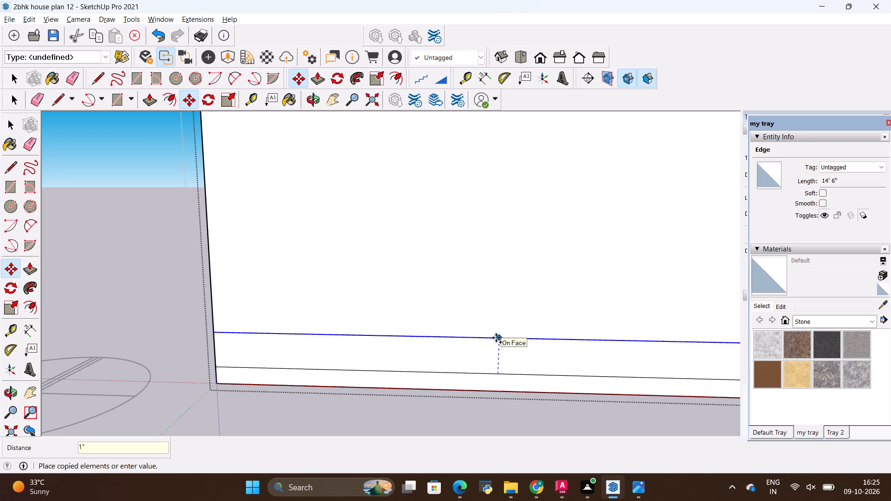
{"action": "key", "text": "Return"}
Copy the topmost horizontal line on the panel 18" upward to mark the TV cabinet's body height.
{"action": "scroll", "coordinate": [497, 342], "scroll_direction": "up", "scroll_amount": 4}
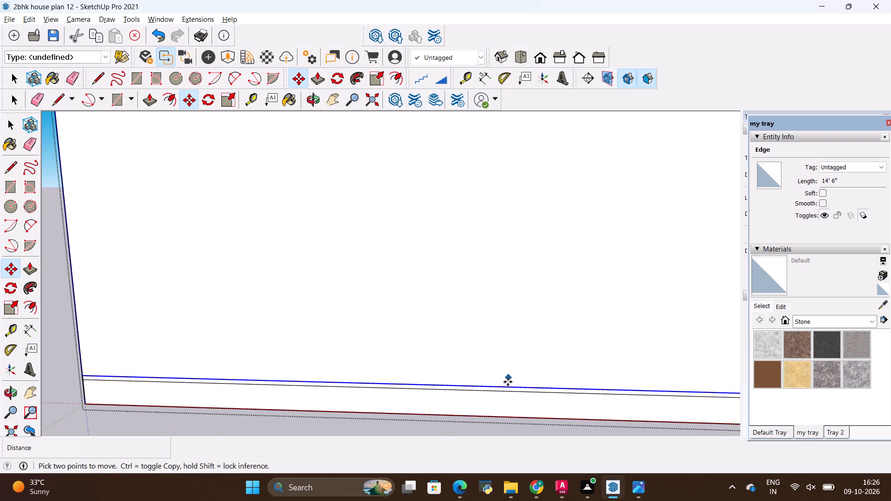
{"action": "scroll", "coordinate": [508, 382], "scroll_direction": "up", "scroll_amount": 3}
{"action": "left_click", "coordinate": [509, 387]}
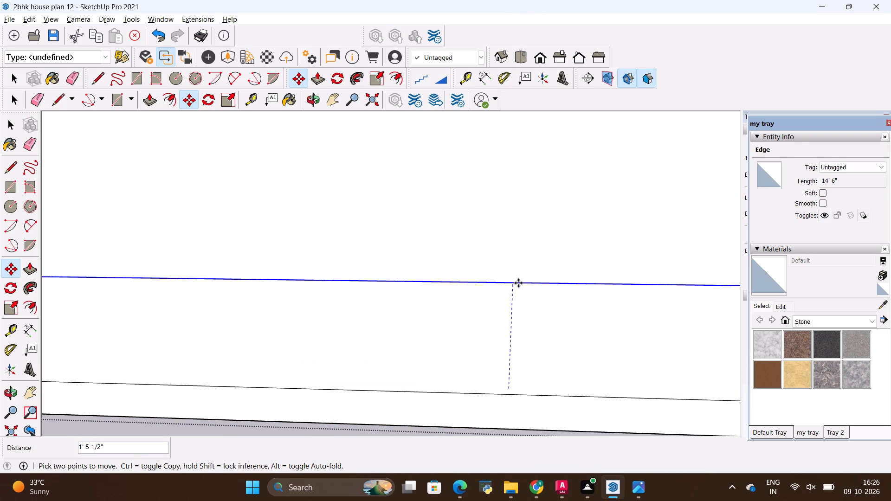
{"action": "scroll", "coordinate": [462, 274], "scroll_direction": "down", "scroll_amount": 10}
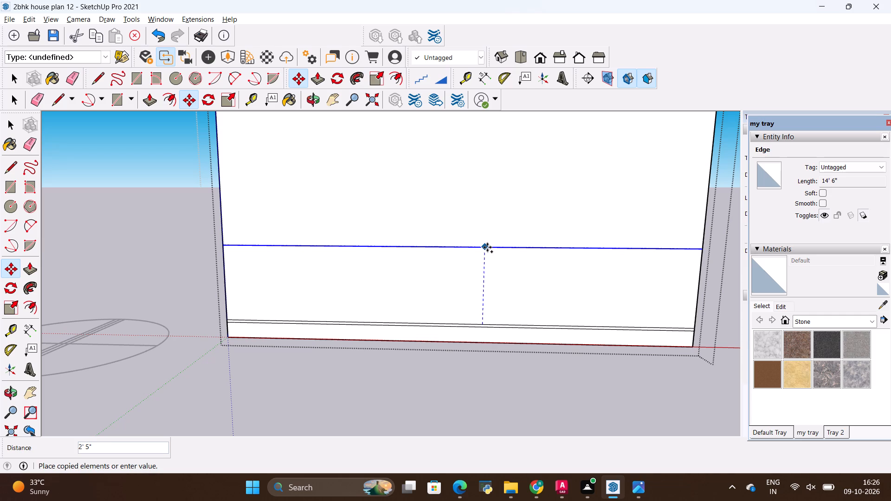
{"action": "key", "text": "BackSpace"}
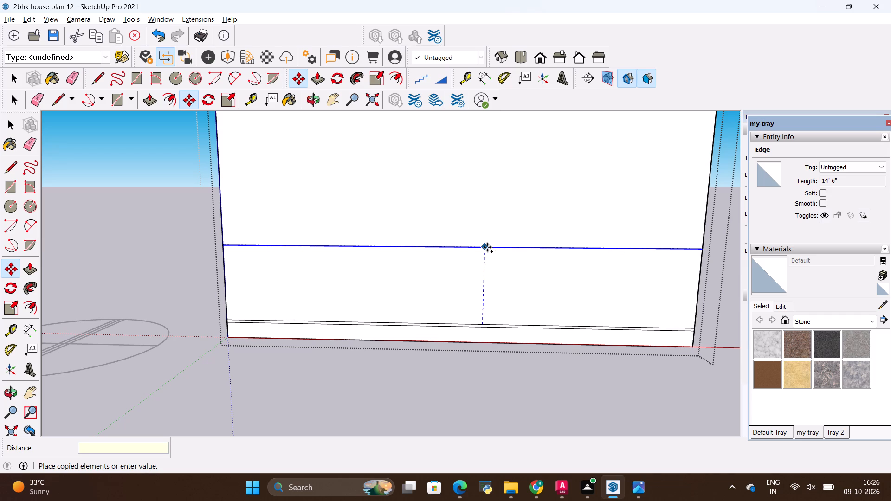
{"action": "type", "text": "18"}
{"action": "key", "text": "shift+quotedbl"}
{"action": "key", "text": "Return"}
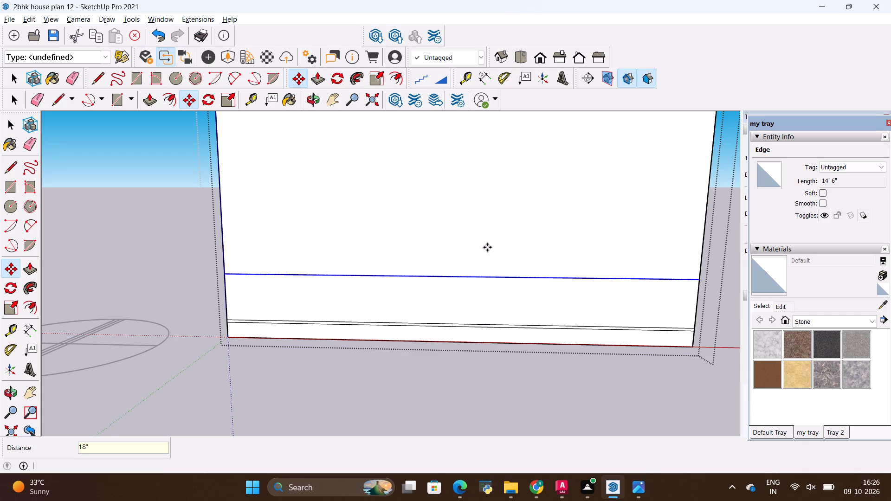
Copy the cabinet body's top line 1" upward to mark the countertop thickness.
{"action": "left_click", "coordinate": [535, 278]}
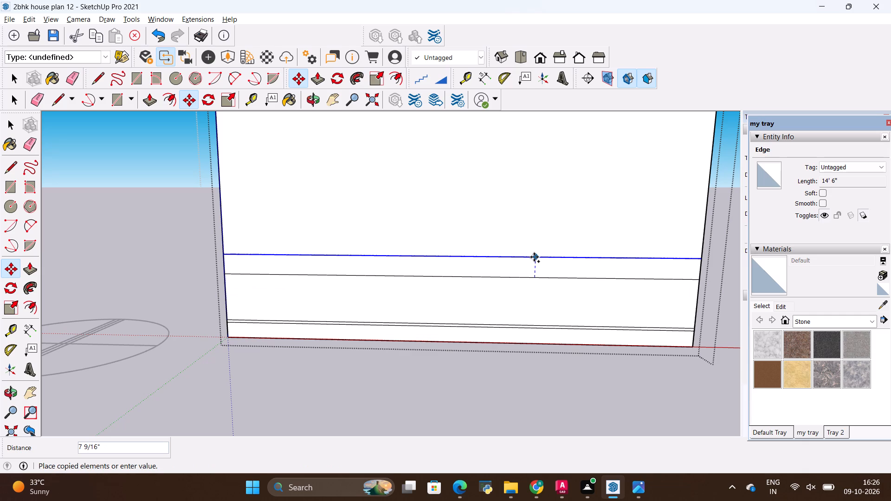
{"action": "key", "text": "BackSpace"}
{"action": "key", "text": "1"}
{"action": "key", "text": "shift+quotedbl"}
{"action": "key", "text": "Return"}
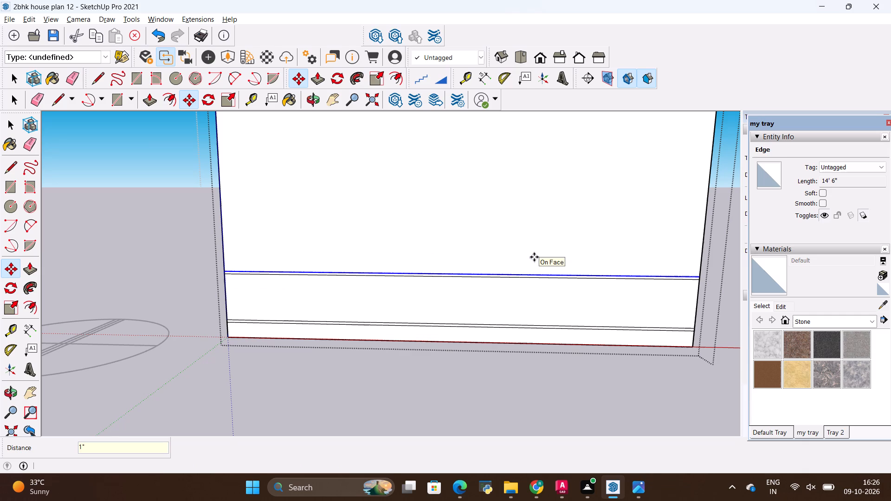
{"action": "key", "text": "Escape"}
Compare the TV wall reference photo's curved panels and low cabinet with the lines laid out on the panel.
{"action": "scroll", "coordinate": [490, 290], "scroll_direction": "down", "scroll_amount": 6}
{"action": "scroll", "coordinate": [498, 187], "scroll_direction": "up", "scroll_amount": 3}
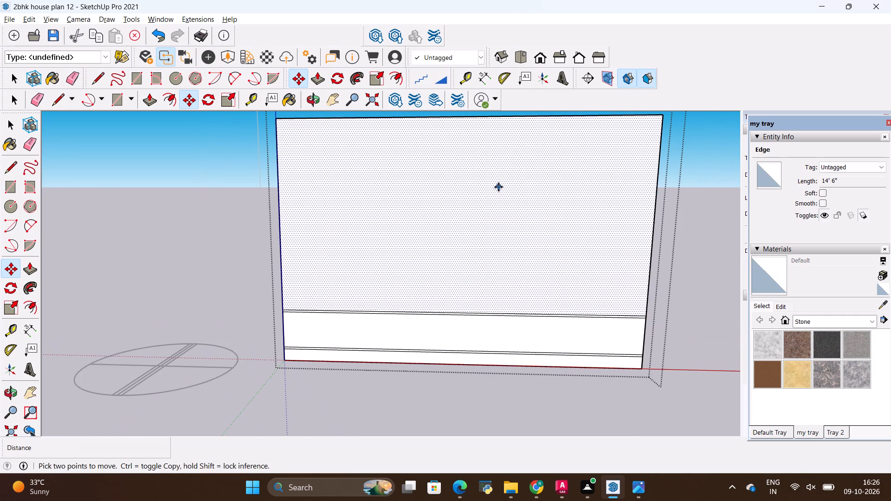
{"action": "key", "text": "alt+Tab"}
{"action": "key", "text": "alt+Tab"}
{"action": "key", "text": "alt+Tab"}
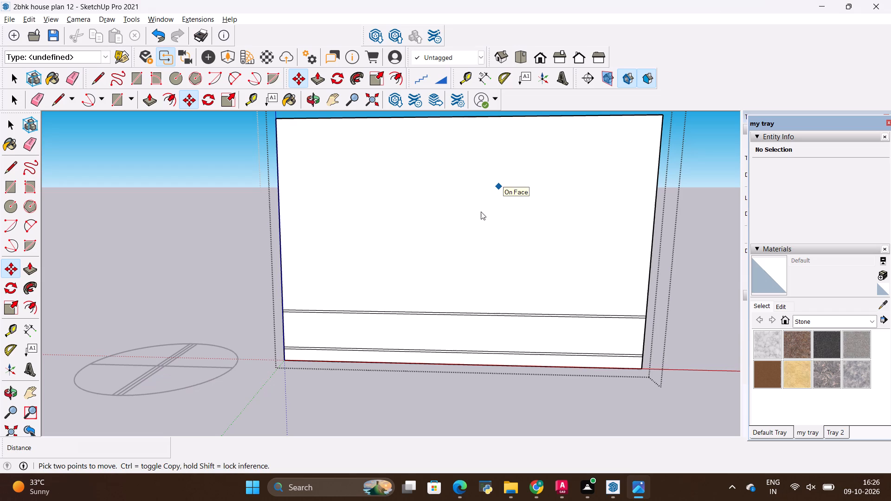
{"action": "key", "text": "alt+Tab"}
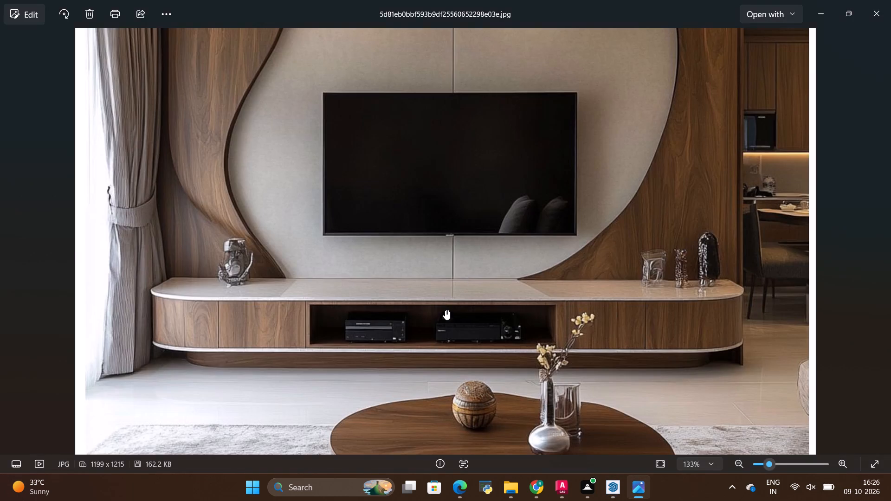
{"action": "scroll", "coordinate": [444, 320], "scroll_direction": "down", "scroll_amount": 4}
{"action": "scroll", "coordinate": [469, 372], "scroll_direction": "down", "scroll_amount": 5}
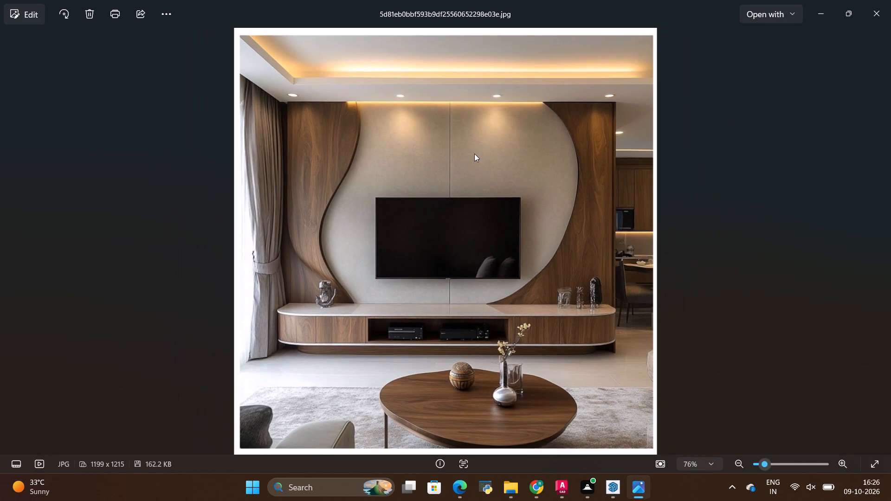
{"action": "scroll", "coordinate": [454, 102], "scroll_direction": "up", "scroll_amount": 2}
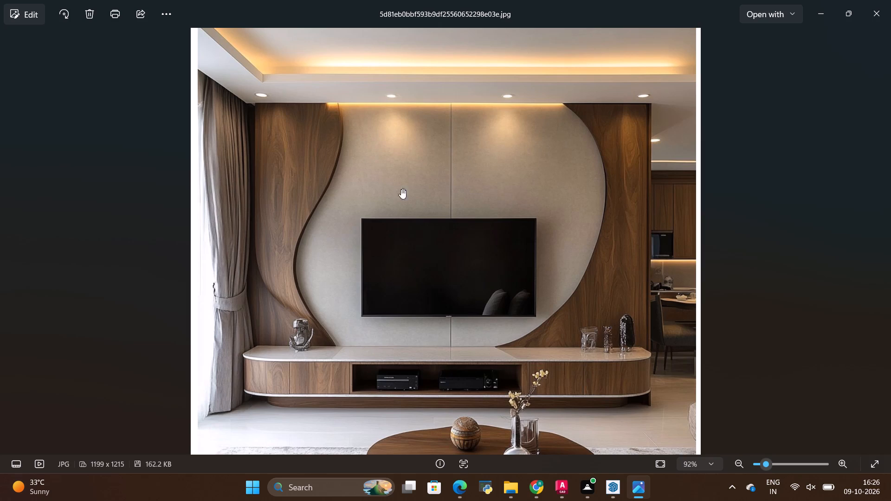
{"action": "key", "text": "alt+Tab"}
{"action": "key", "text": "alt+Tab"}
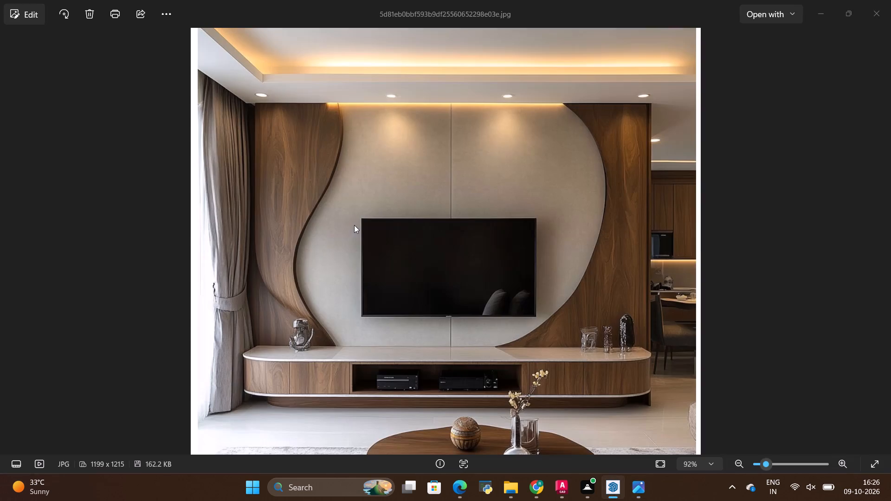
{"action": "key", "text": "alt+Tab"}
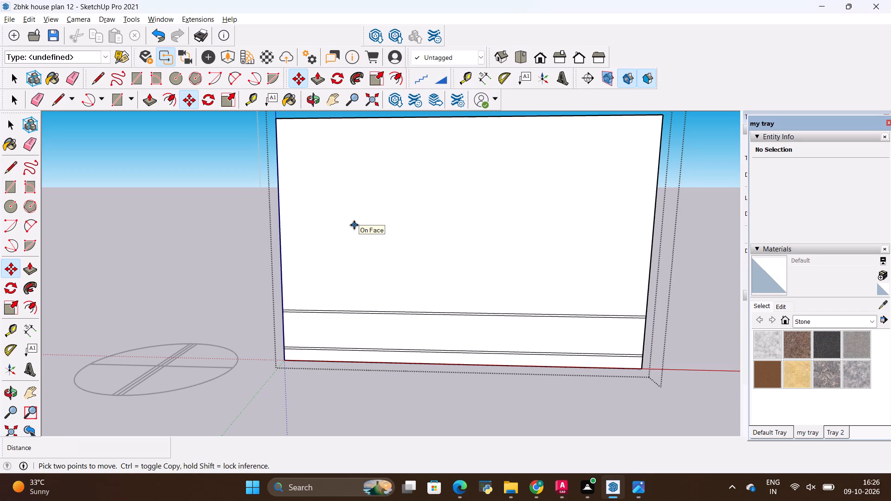
{"action": "scroll", "coordinate": [419, 334], "scroll_direction": "up", "scroll_amount": 3}
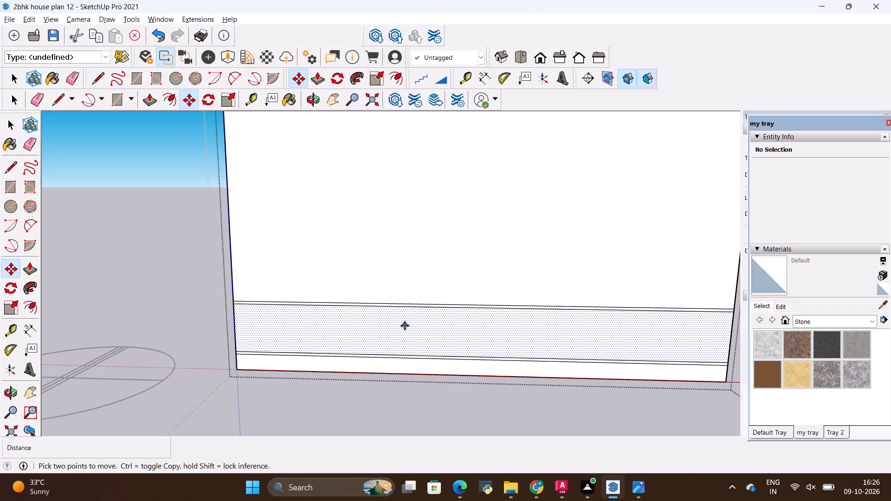
{"action": "key", "text": "alt+Tab"}
{"action": "key", "text": "alt+Tab"}
{"action": "scroll", "coordinate": [405, 326], "scroll_direction": "down", "scroll_amount": 4}
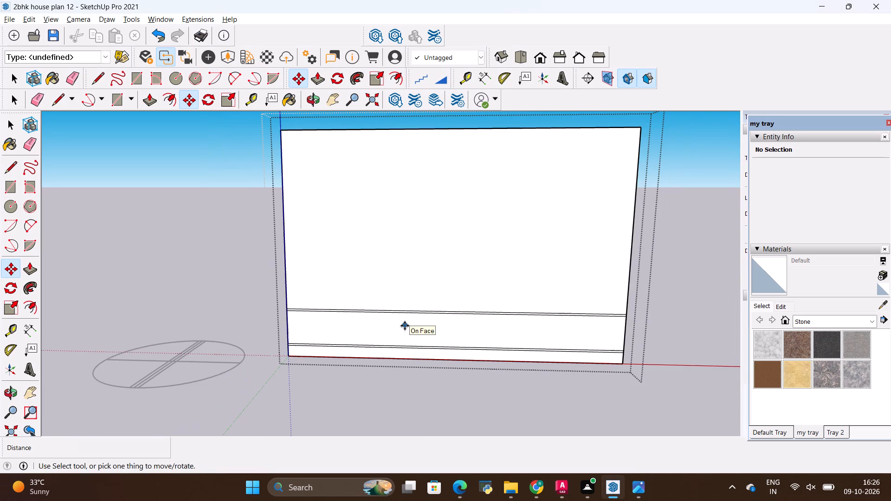
Following the reference photo's left wood panel, draw a 3 Point Arc of about 57° down from the wall panel's top edge, bulging rightward.
{"action": "key", "text": "alt+Tab"}
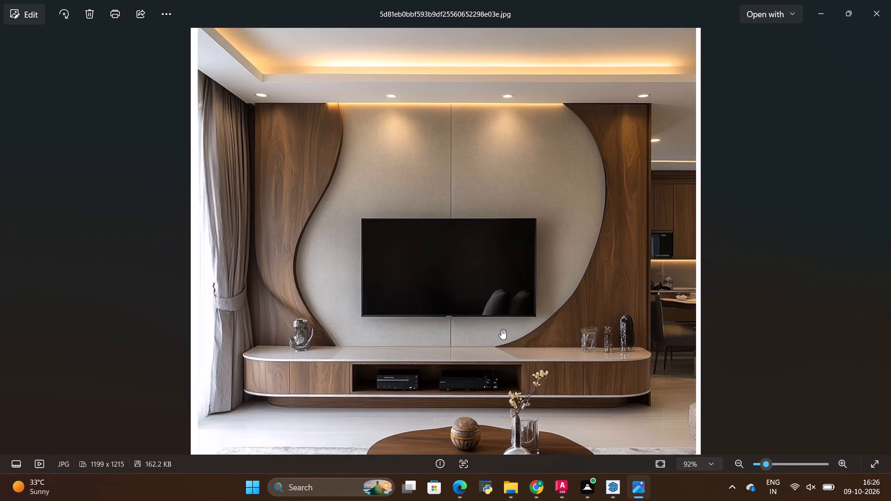
{"action": "key", "text": "alt+Tab"}
{"action": "key", "text": "alt+Tab"}
{"action": "key", "text": "alt+Tab"}
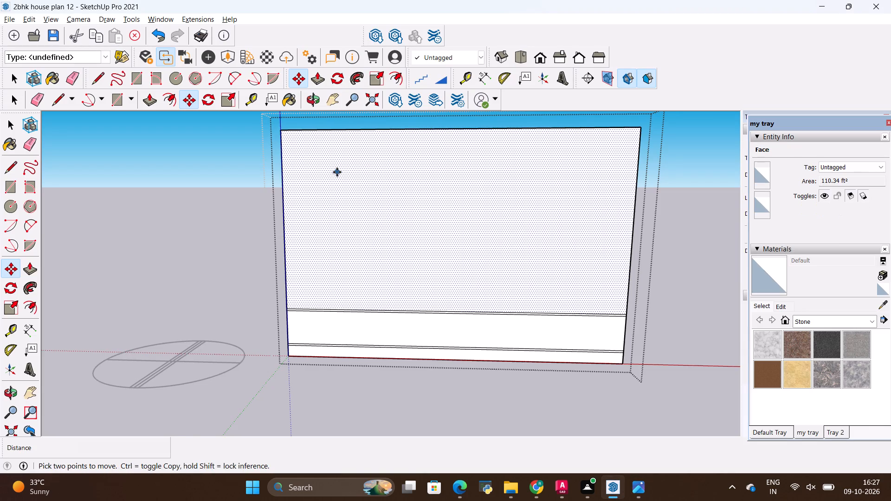
{"action": "scroll", "coordinate": [337, 172], "scroll_direction": "down", "scroll_amount": 2}
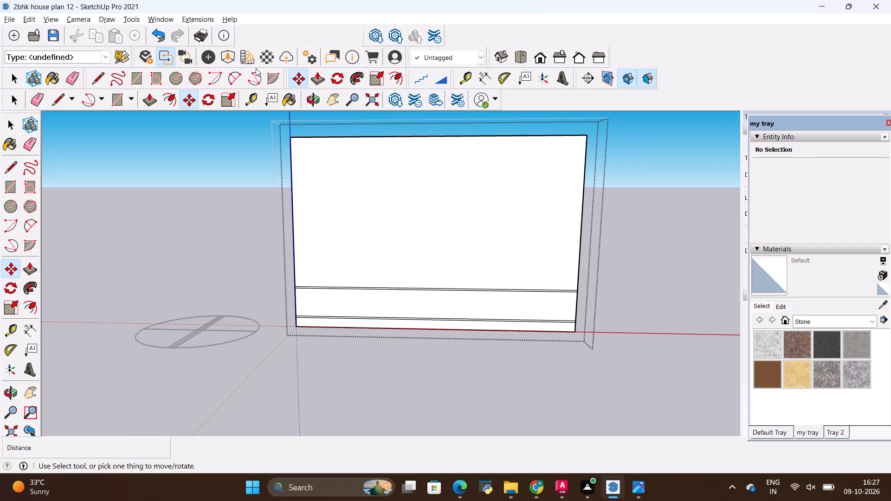
{"action": "left_click", "coordinate": [250, 80]}
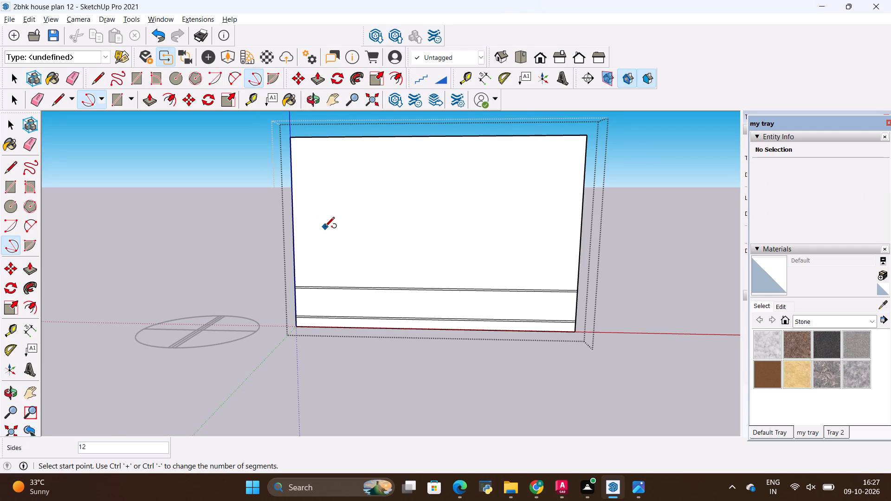
{"action": "key", "text": "alt+Tab"}
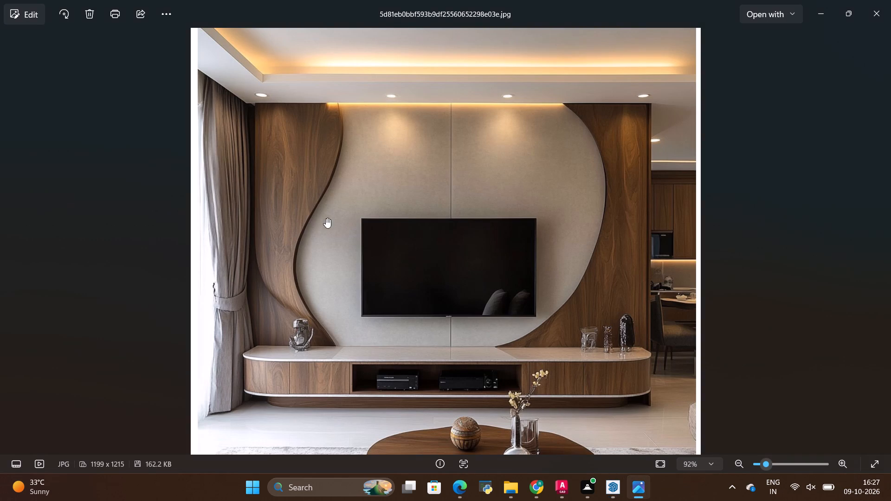
{"action": "key", "text": "alt+Tab"}
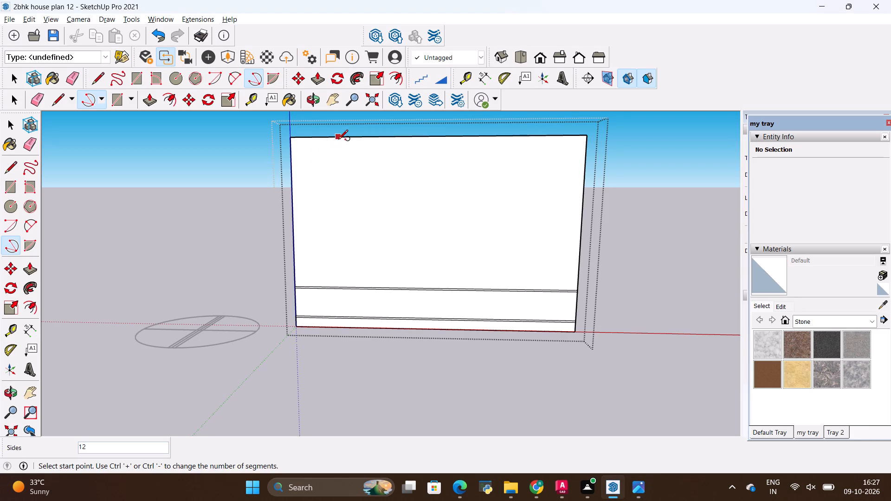
{"action": "key", "text": "alt+Tab"}
{"action": "key", "text": "alt+Tab"}
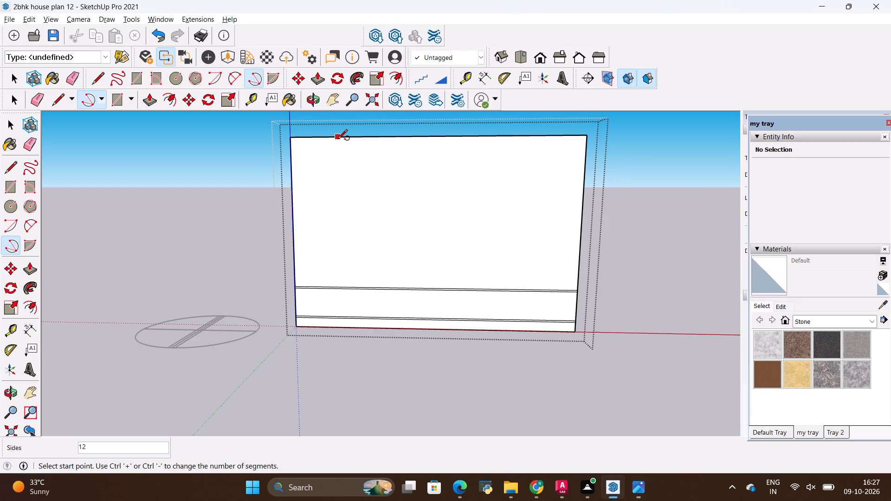
{"action": "scroll", "coordinate": [338, 140], "scroll_direction": "up", "scroll_amount": 3}
{"action": "left_click", "coordinate": [337, 138]}
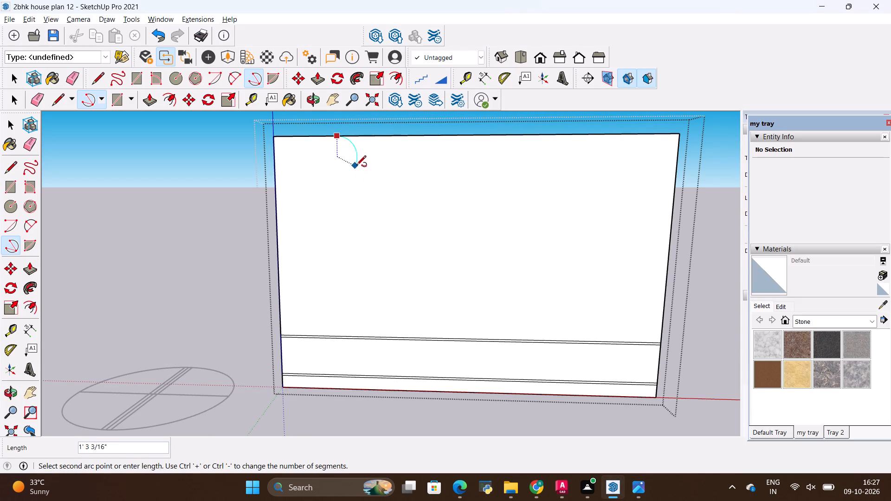
{"action": "key", "text": "alt+Tab"}
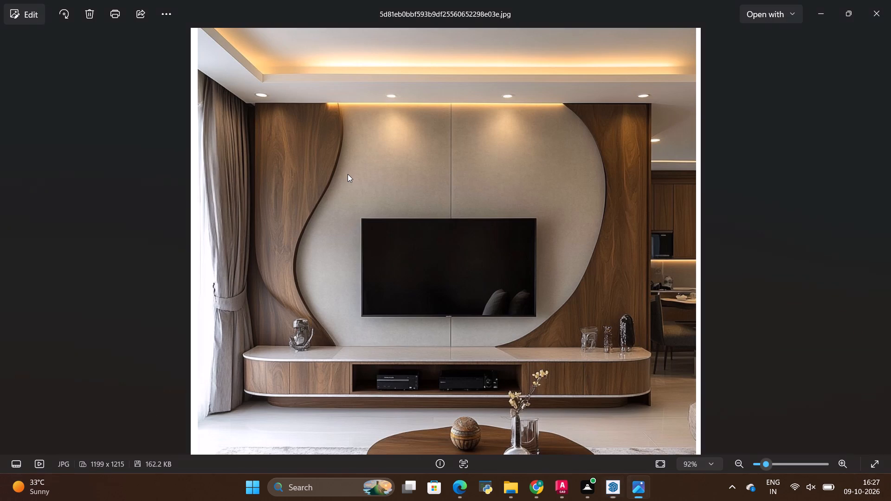
{"action": "key", "text": "alt+Tab"}
{"action": "left_click", "coordinate": [348, 174]}
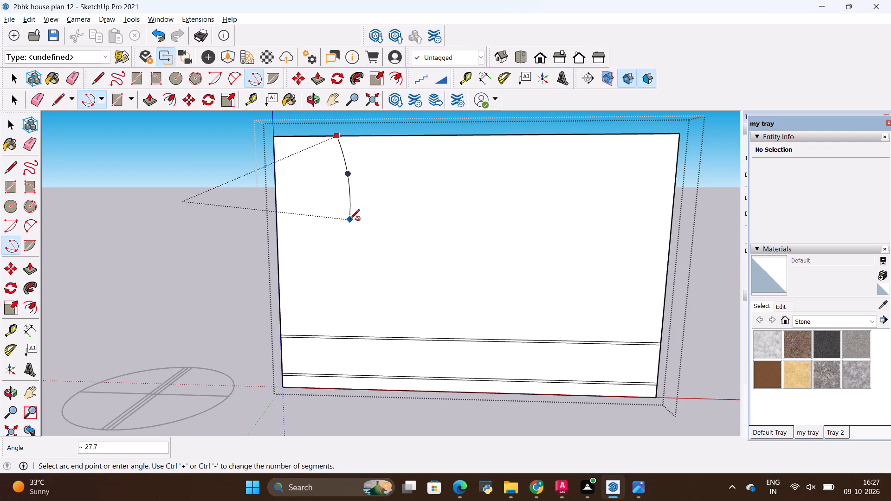
{"action": "key", "text": "alt+Tab"}
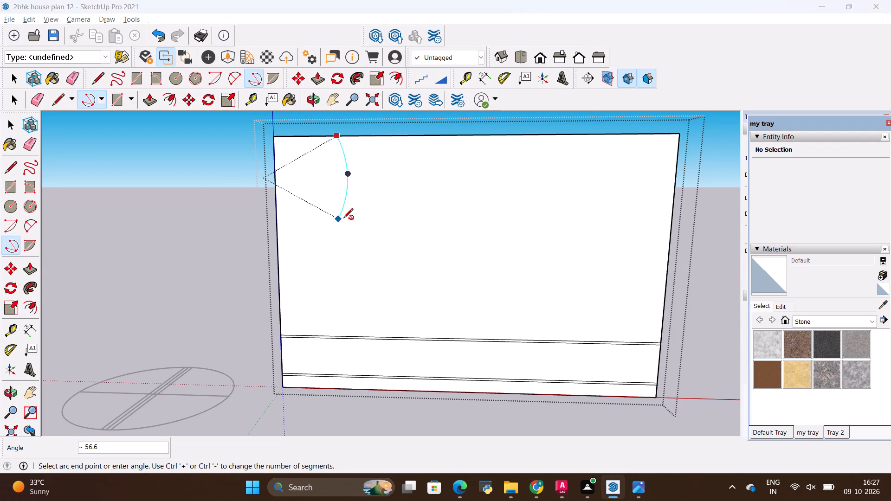
{"action": "key", "text": "alt+Tab"}
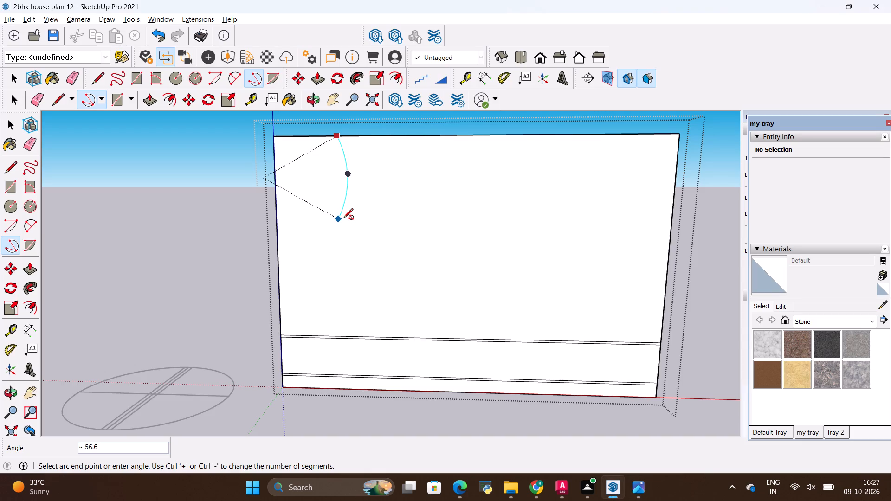
{"action": "left_click", "coordinate": [342, 219]}
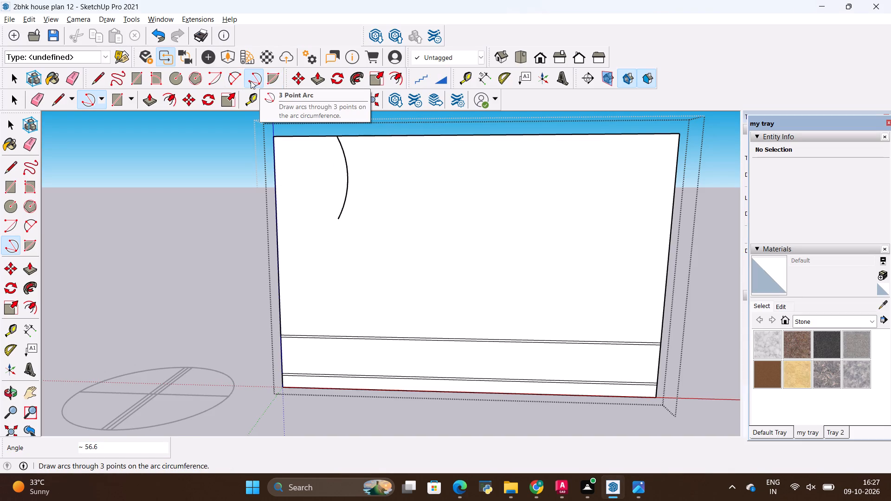
Continue the S-curve from the first arc's lower end with an opposite-bulging 3 Point Arc of about 62°, comparing it with the reference photo.
{"action": "left_click", "coordinate": [251, 81]}
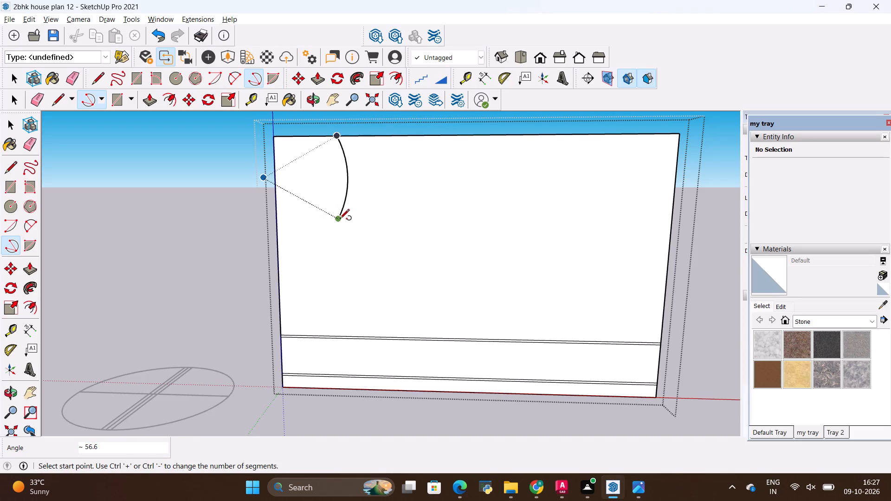
{"action": "left_click", "coordinate": [340, 219]}
{"action": "left_click", "coordinate": [316, 256]}
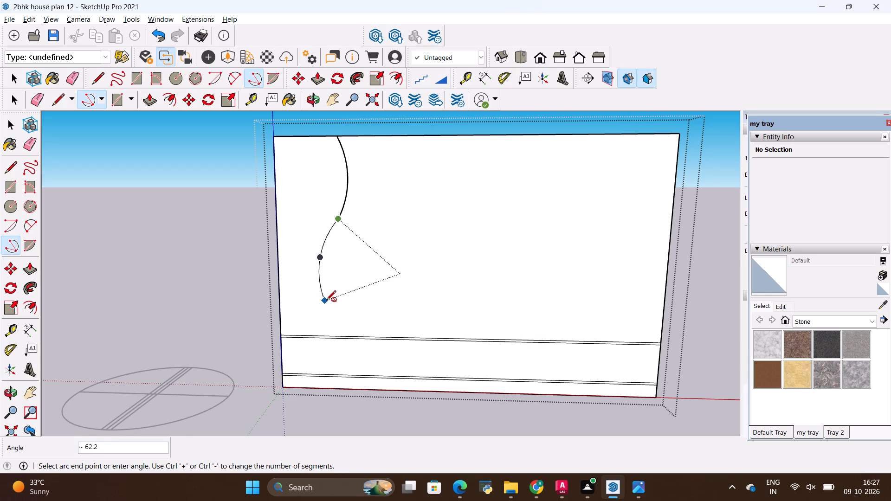
{"action": "left_click", "coordinate": [325, 301]}
{"action": "key", "text": "alt+Tab"}
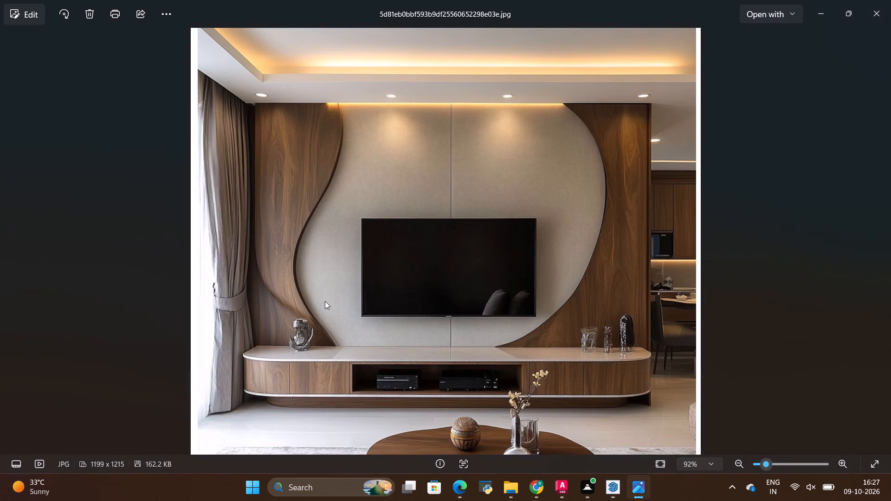
{"action": "key", "text": "alt+Tab"}
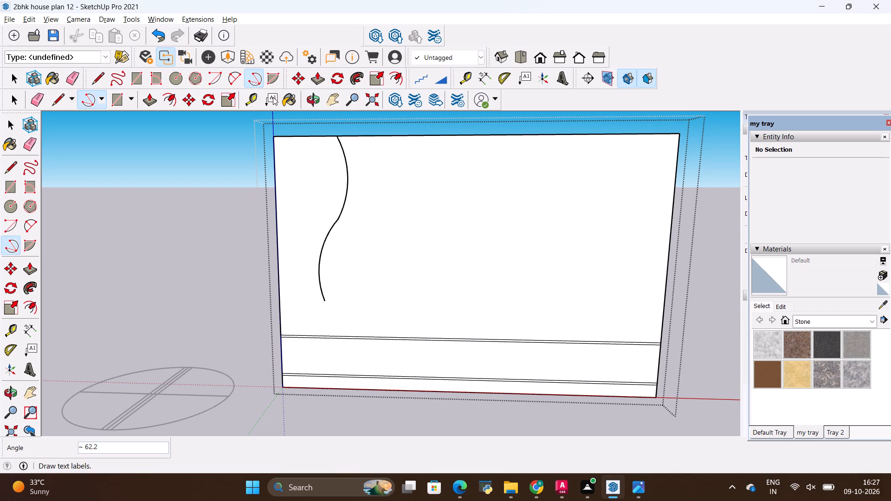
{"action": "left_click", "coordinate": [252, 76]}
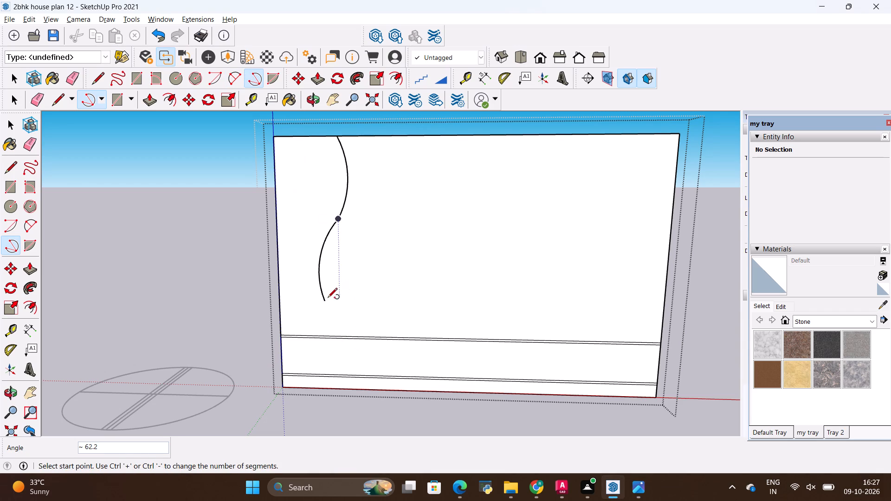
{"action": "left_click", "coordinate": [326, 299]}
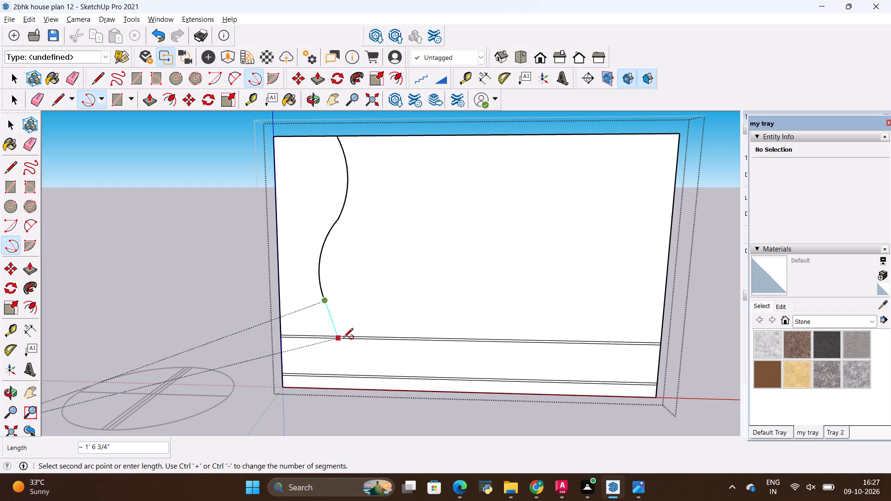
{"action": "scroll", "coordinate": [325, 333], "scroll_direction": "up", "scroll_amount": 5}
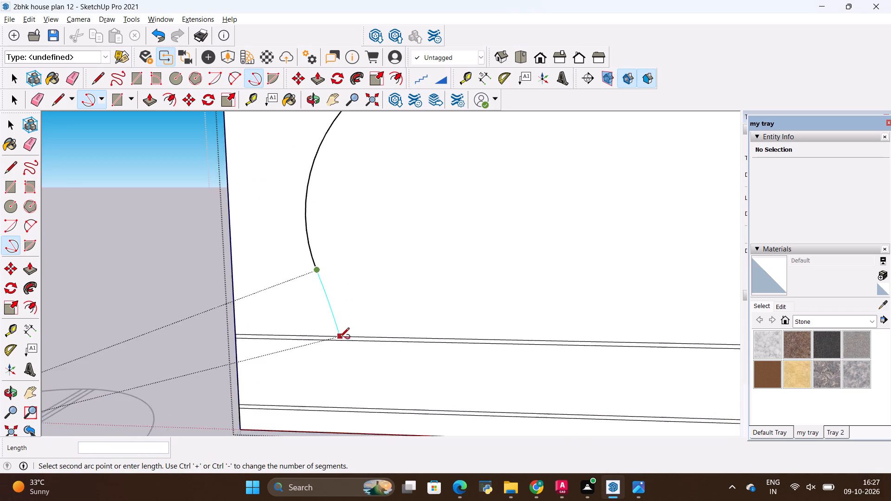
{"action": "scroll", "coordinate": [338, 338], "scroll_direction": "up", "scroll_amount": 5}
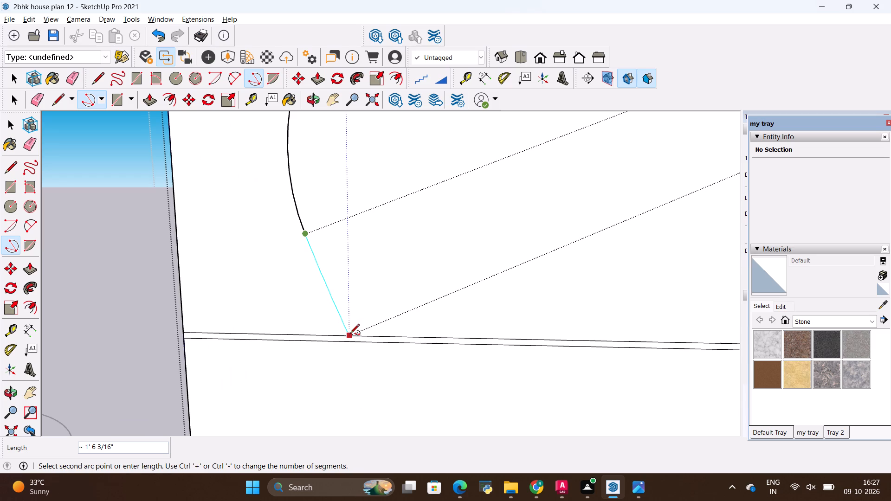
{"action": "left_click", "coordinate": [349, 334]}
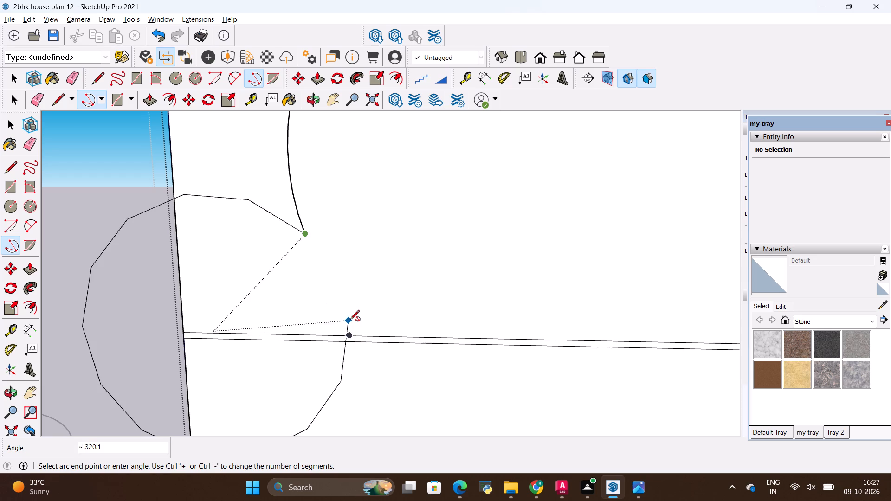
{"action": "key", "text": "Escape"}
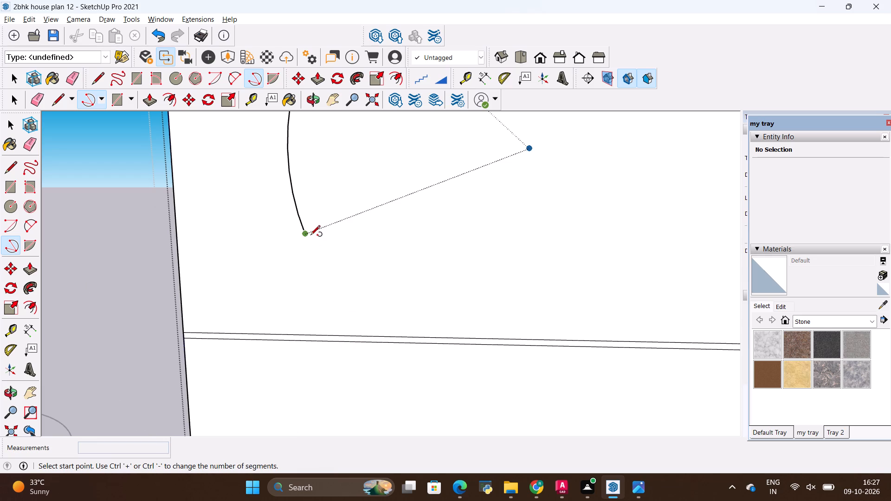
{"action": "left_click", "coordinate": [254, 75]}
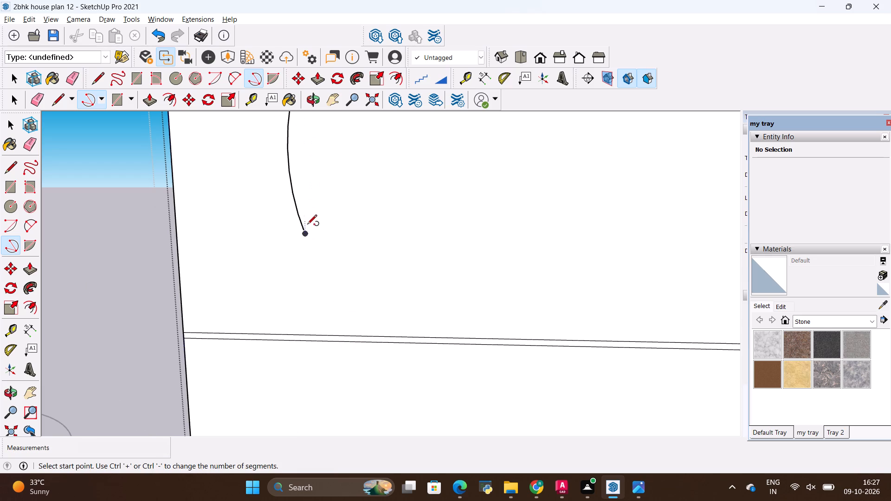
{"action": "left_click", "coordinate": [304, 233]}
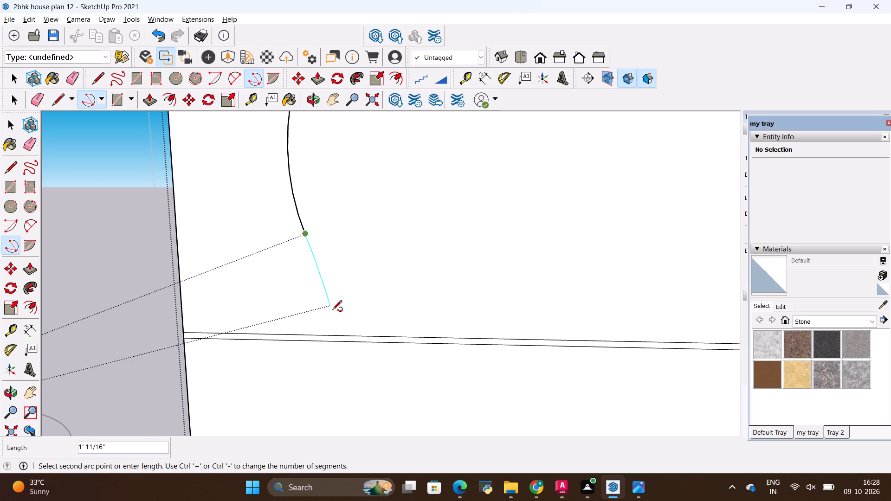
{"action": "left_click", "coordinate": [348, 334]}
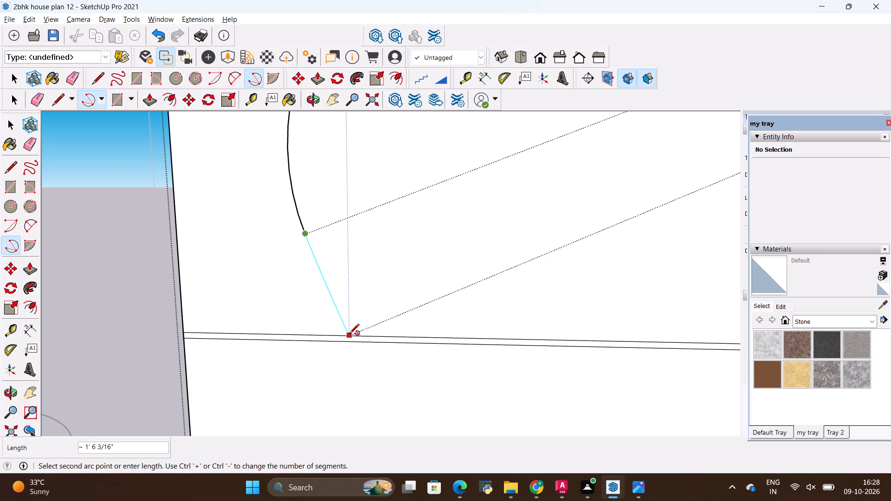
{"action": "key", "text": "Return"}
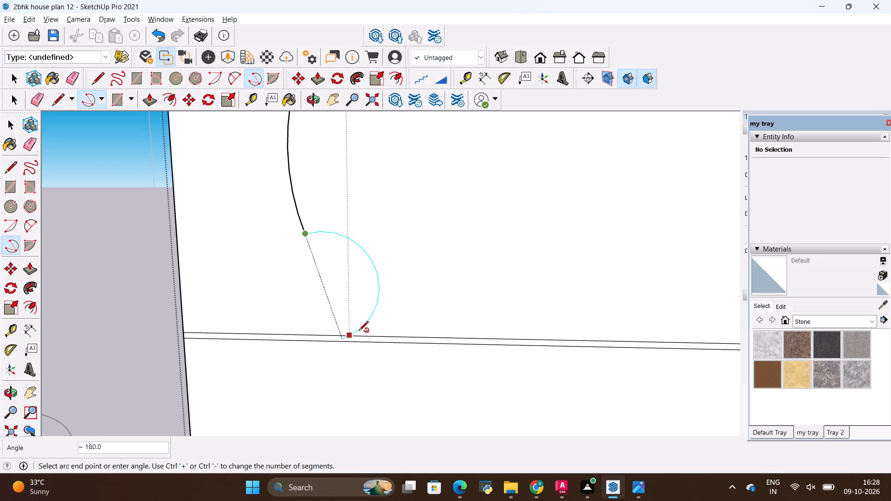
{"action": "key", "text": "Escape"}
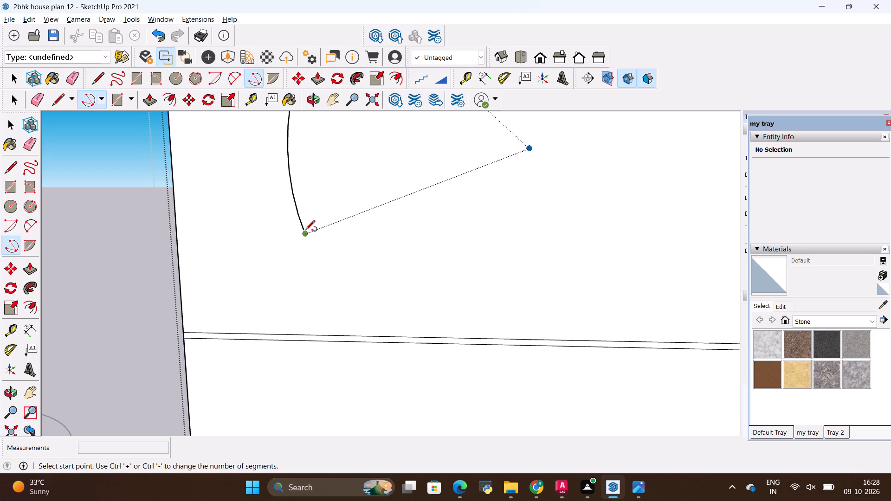
Draw a 3 Point Arc spanning about 1' 7" from the S-curve's lower end to the countertop's top line.
{"action": "left_click", "coordinate": [305, 233]}
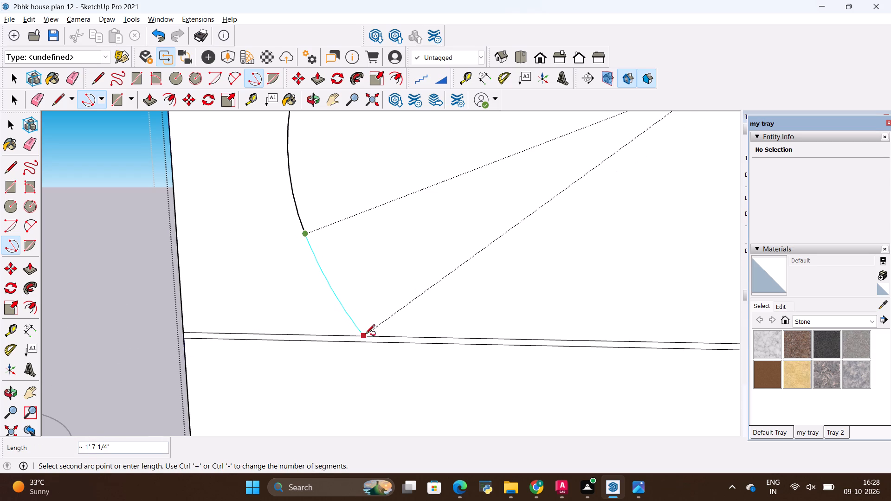
{"action": "scroll", "coordinate": [364, 335], "scroll_direction": "down", "scroll_amount": 3}
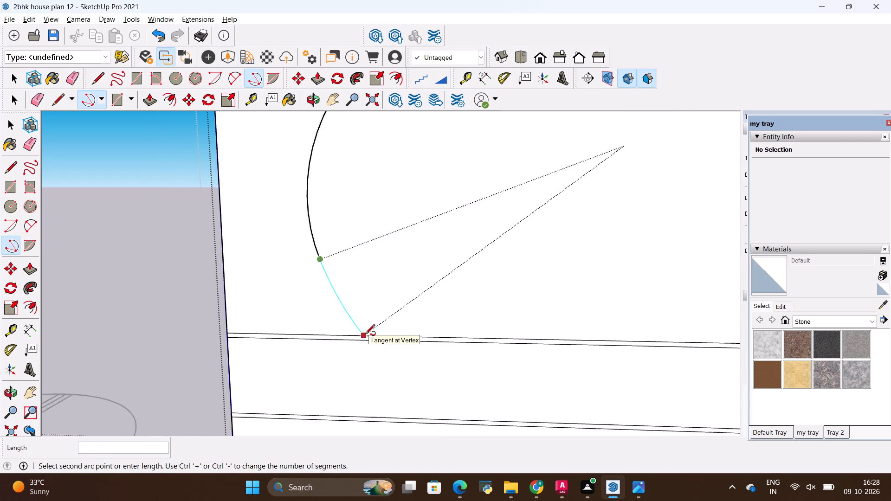
{"action": "scroll", "coordinate": [364, 335], "scroll_direction": "down", "scroll_amount": 11}
{"action": "scroll", "coordinate": [364, 335], "scroll_direction": "up", "scroll_amount": 7}
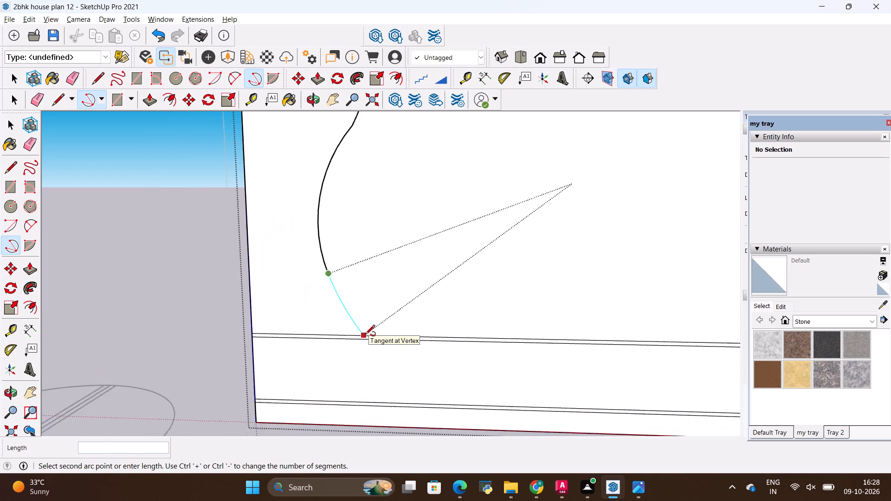
{"action": "scroll", "coordinate": [364, 335], "scroll_direction": "up", "scroll_amount": 13}
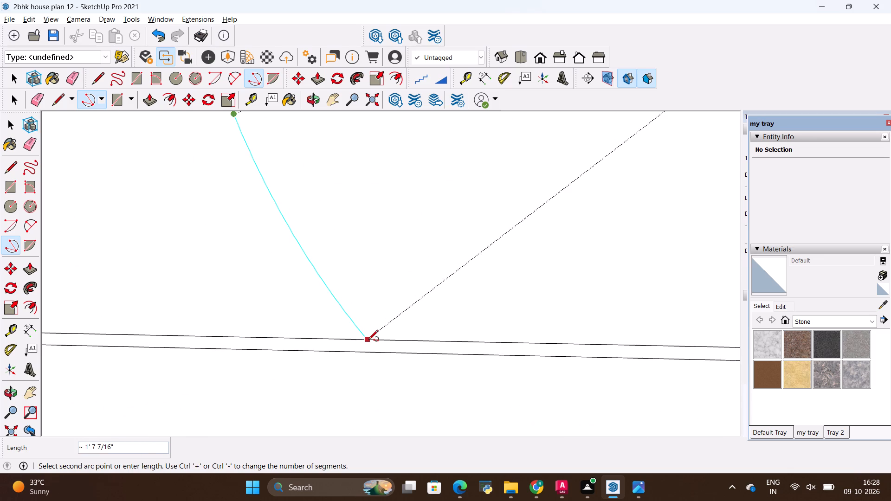
{"action": "left_click", "coordinate": [368, 342]}
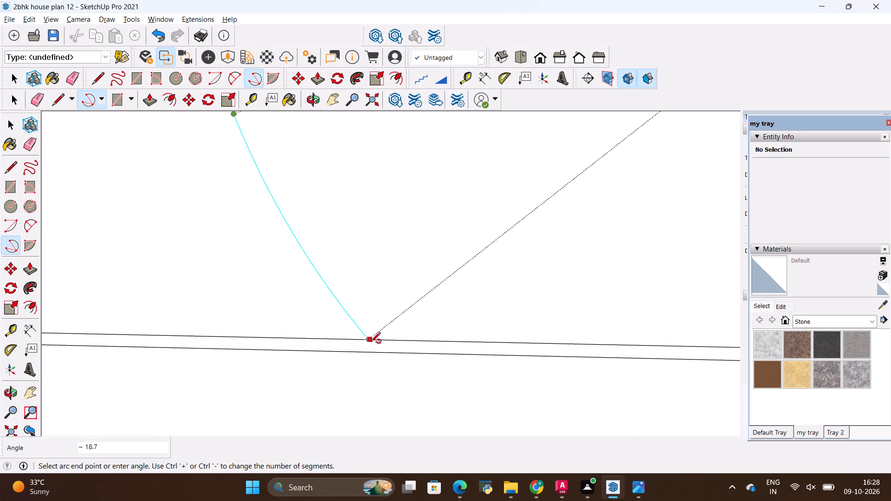
{"action": "key", "text": "Return"}
{"action": "left_click", "coordinate": [369, 343]}
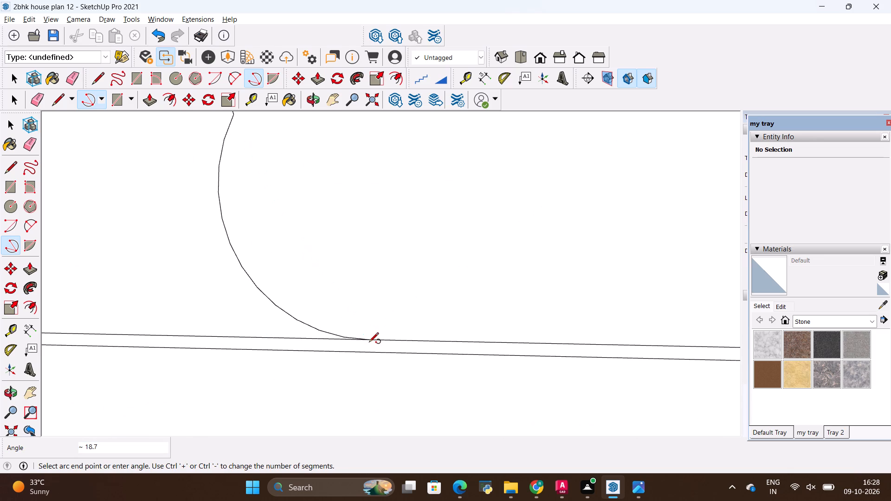
Undo the arc drawn from the S-curve's lower end to the countertop's top line.
{"action": "key", "text": "alt+Delete"}
{"action": "key", "text": "alt+BackSpace"}
{"action": "scroll", "coordinate": [342, 337], "scroll_direction": "down", "scroll_amount": 3}
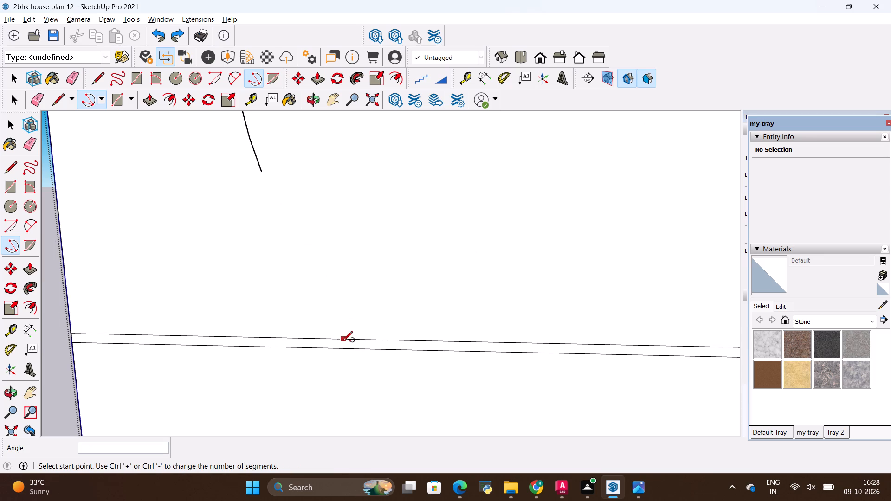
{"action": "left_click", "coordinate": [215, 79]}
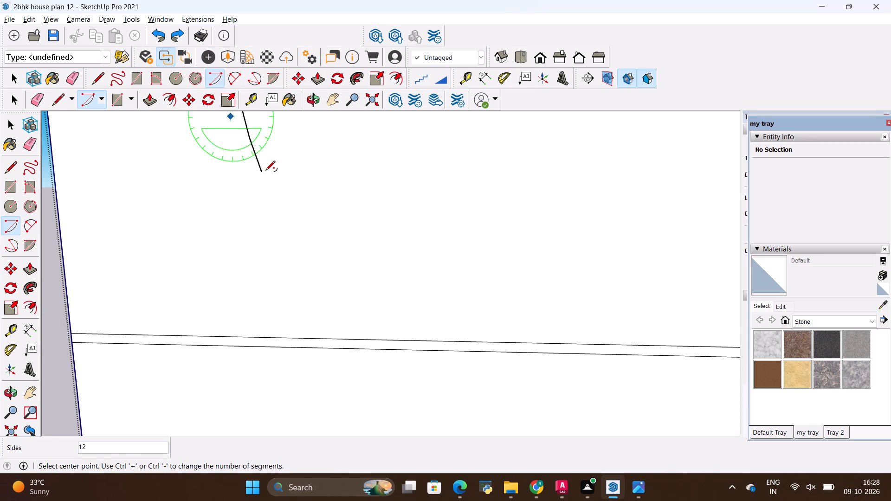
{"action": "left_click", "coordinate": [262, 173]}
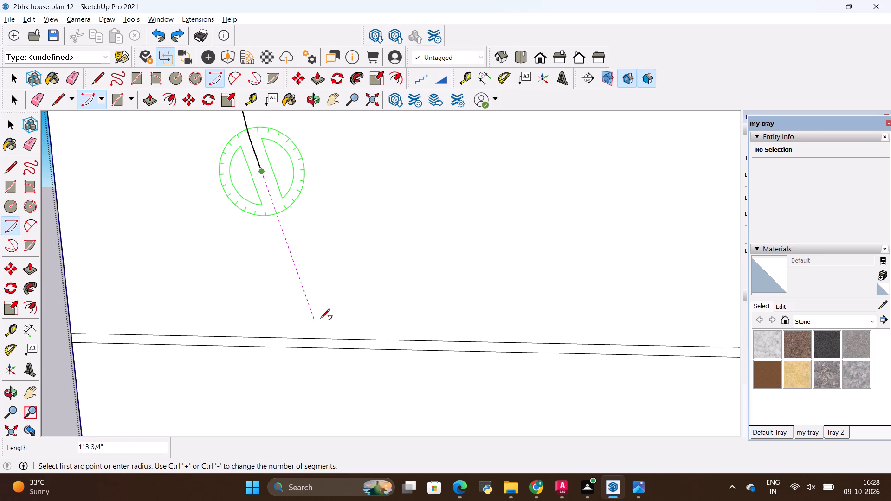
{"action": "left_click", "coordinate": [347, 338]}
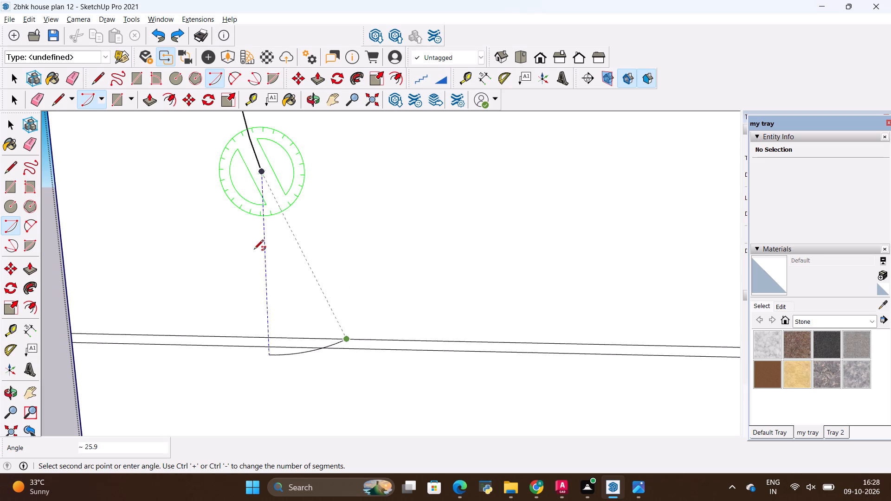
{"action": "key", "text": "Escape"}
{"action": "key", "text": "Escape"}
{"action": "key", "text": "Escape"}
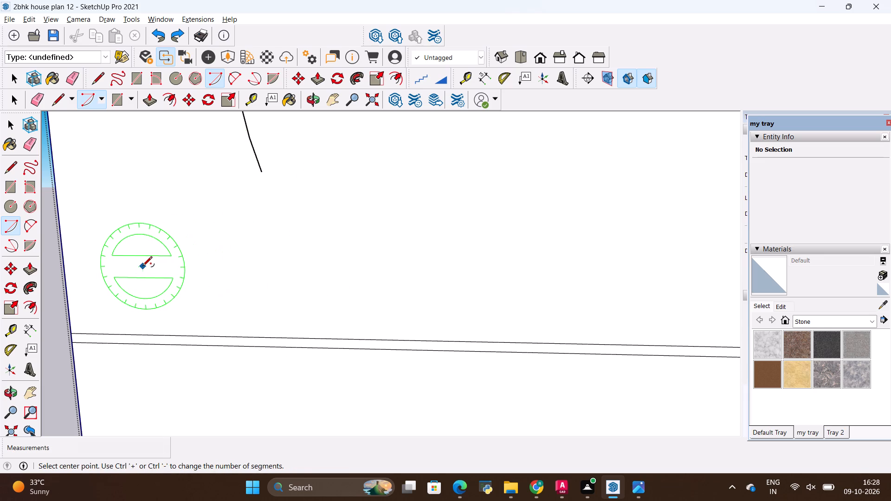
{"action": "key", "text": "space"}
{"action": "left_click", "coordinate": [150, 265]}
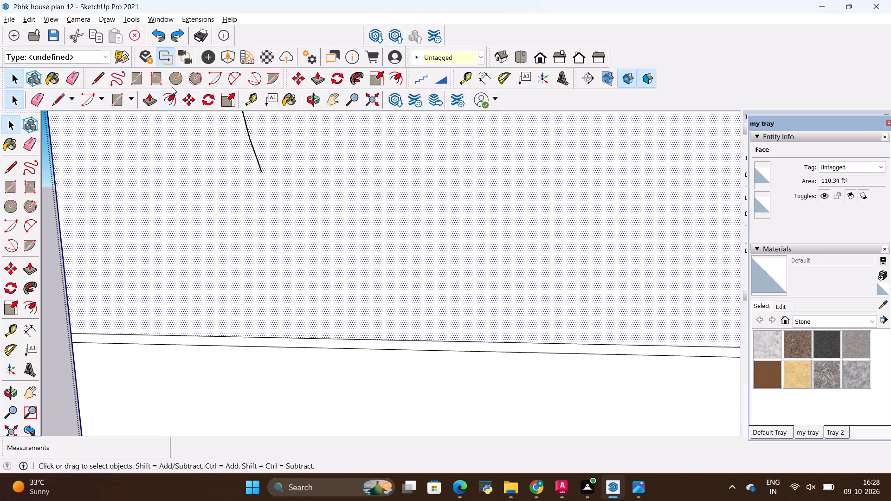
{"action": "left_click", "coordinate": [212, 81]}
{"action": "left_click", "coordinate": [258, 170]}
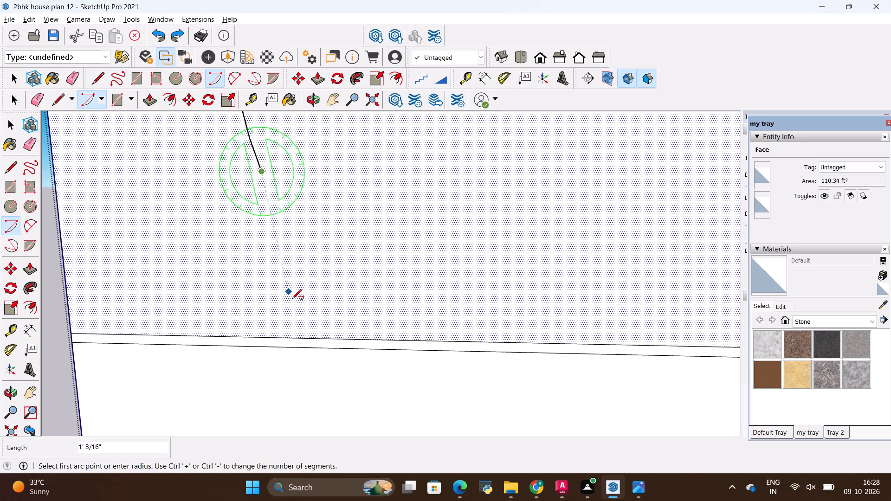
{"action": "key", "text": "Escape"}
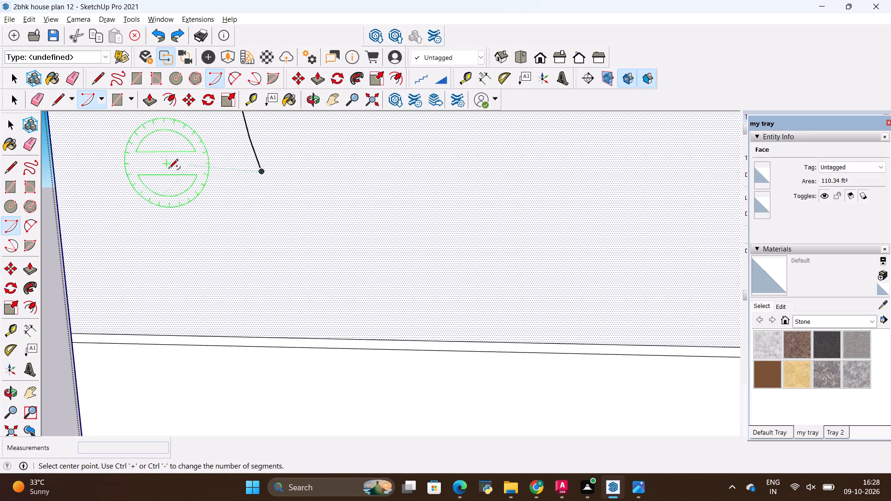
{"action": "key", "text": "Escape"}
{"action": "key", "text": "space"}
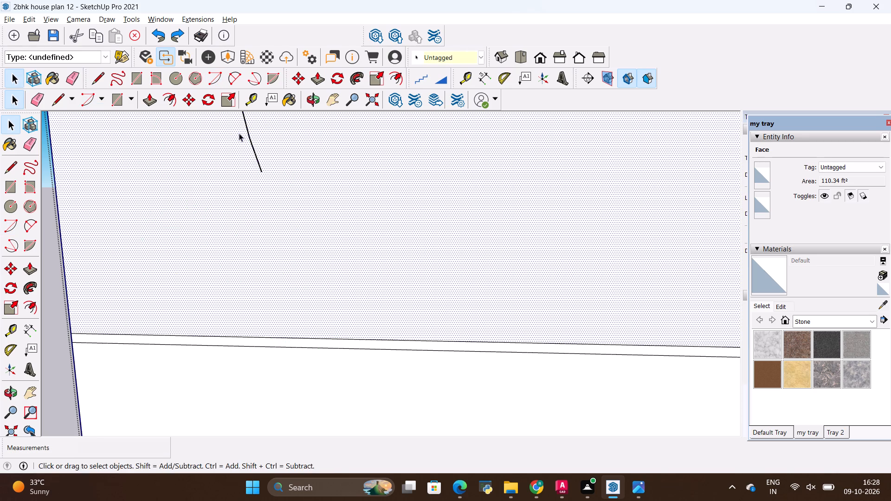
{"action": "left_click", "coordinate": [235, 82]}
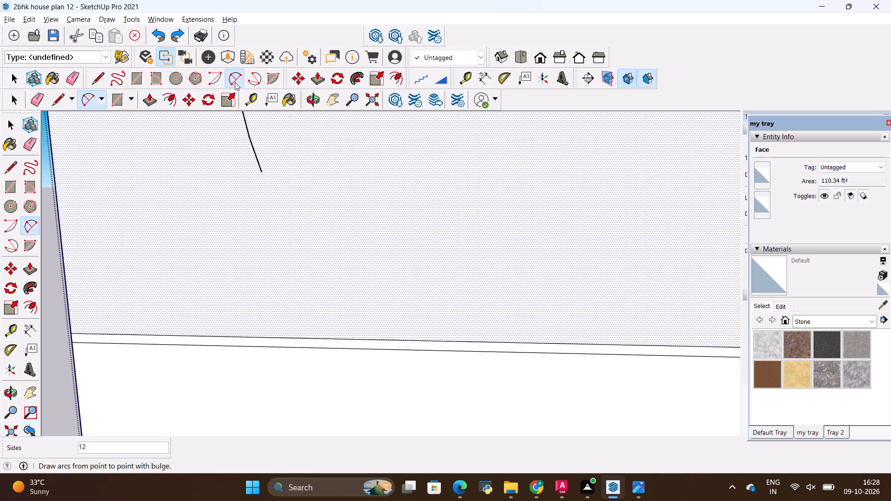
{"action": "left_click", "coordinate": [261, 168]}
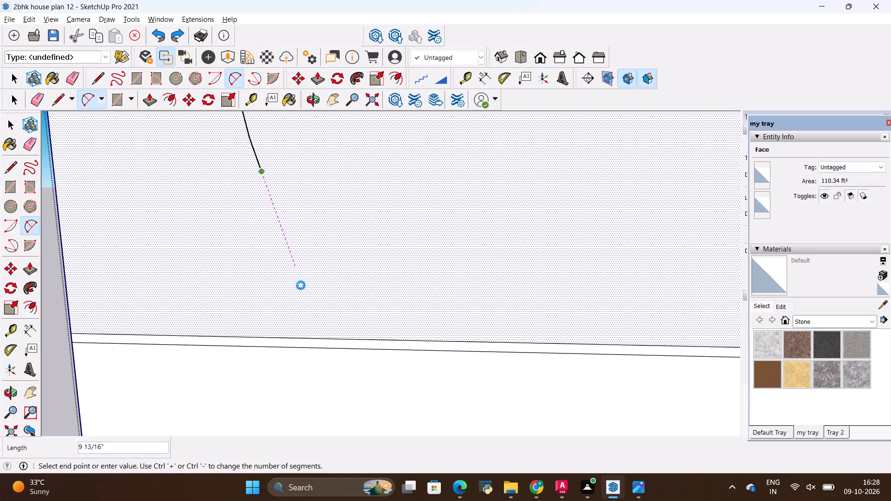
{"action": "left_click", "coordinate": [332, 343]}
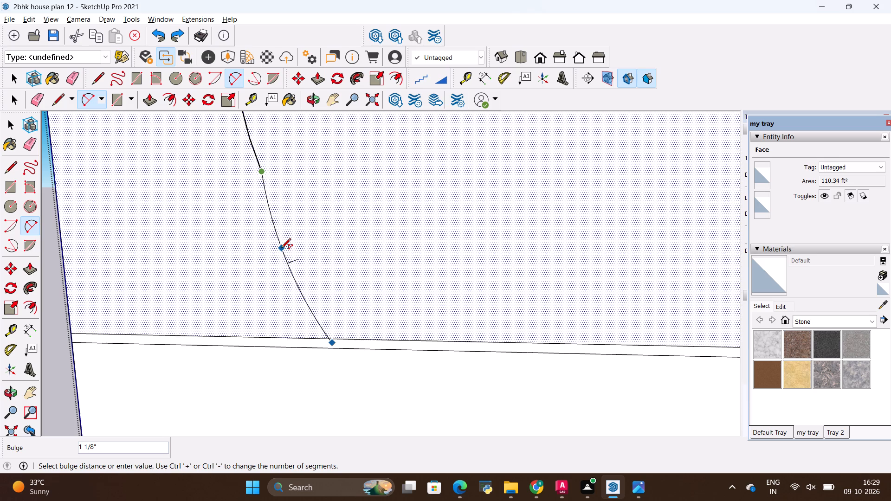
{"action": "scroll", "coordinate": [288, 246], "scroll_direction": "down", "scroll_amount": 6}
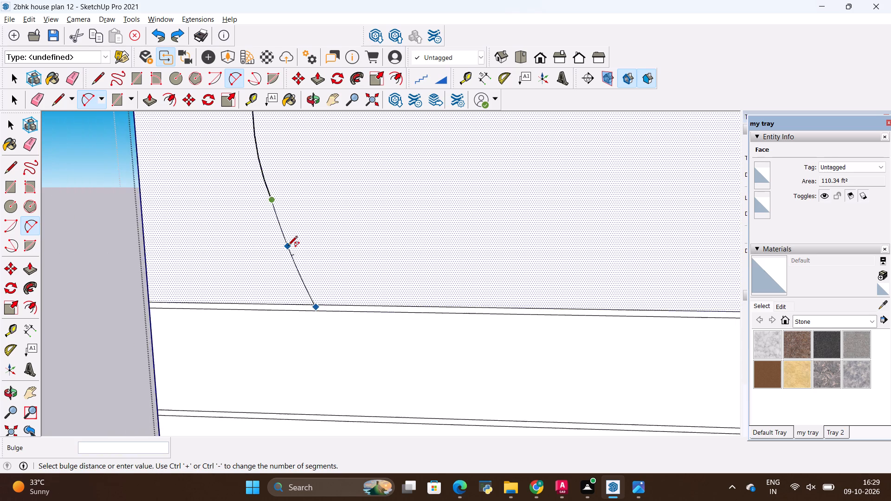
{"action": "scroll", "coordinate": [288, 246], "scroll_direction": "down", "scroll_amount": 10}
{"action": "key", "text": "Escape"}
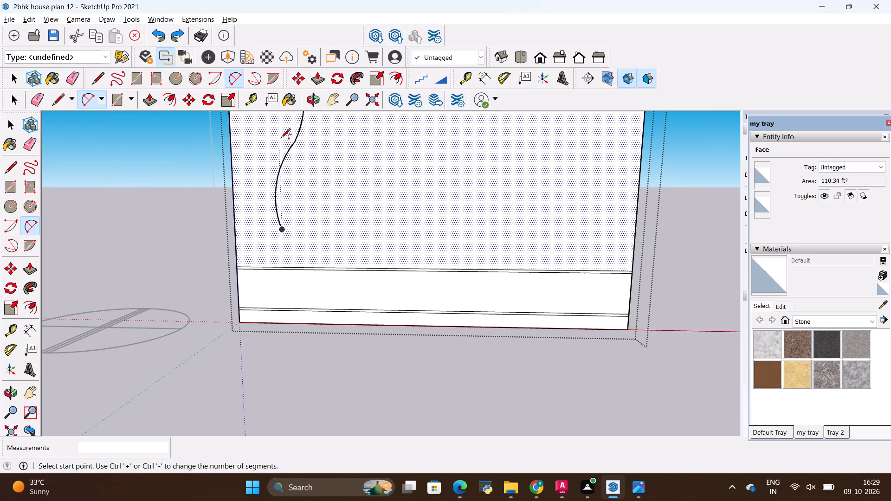
Draw a 3 Point Arc from the S-curve's lower end to the countertop's top line, through a point about 8" down.
{"action": "left_click", "coordinate": [250, 80]}
{"action": "scroll", "coordinate": [281, 216], "scroll_direction": "up", "scroll_amount": 2}
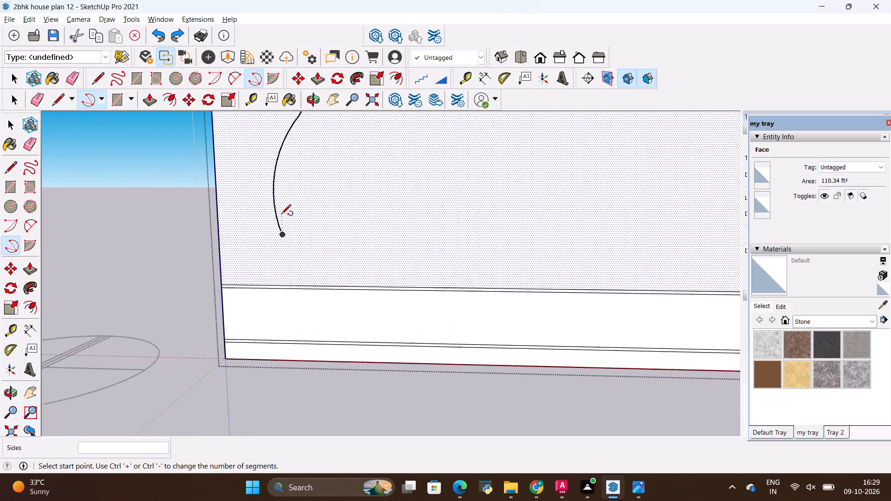
{"action": "scroll", "coordinate": [281, 215], "scroll_direction": "up", "scroll_amount": 5}
{"action": "left_click", "coordinate": [278, 222]}
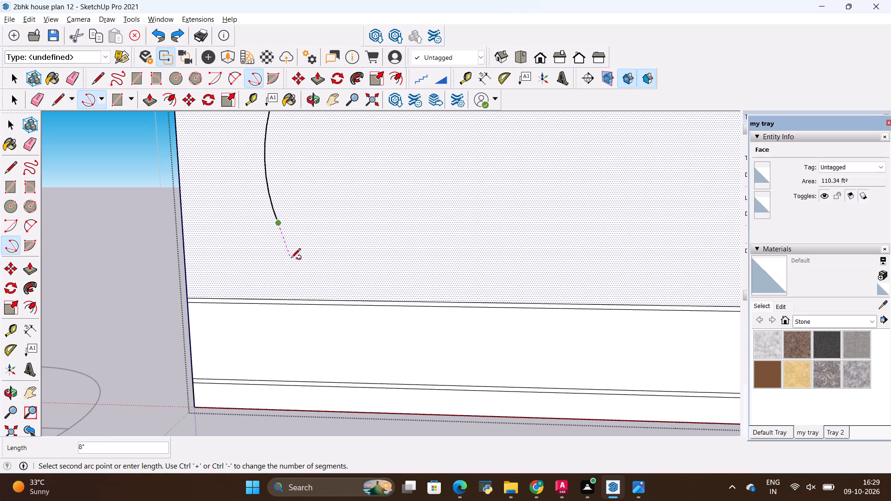
{"action": "left_click", "coordinate": [290, 259]}
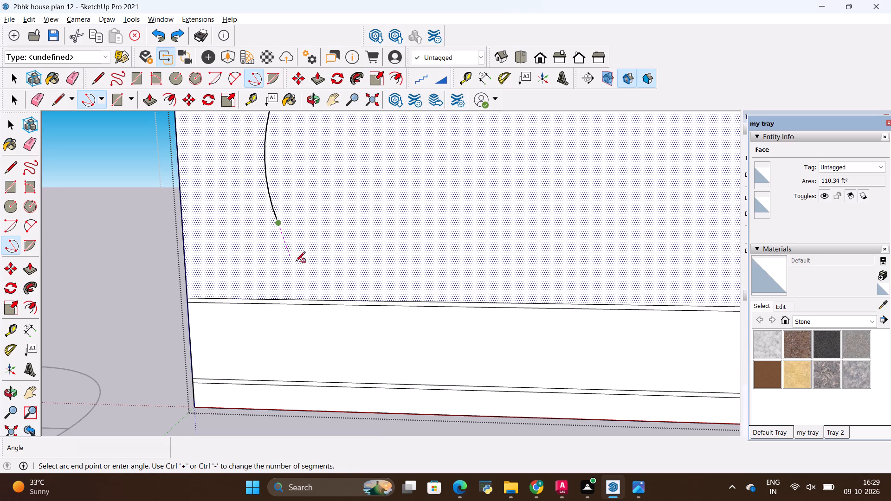
{"action": "scroll", "coordinate": [324, 302], "scroll_direction": "up", "scroll_amount": 3}
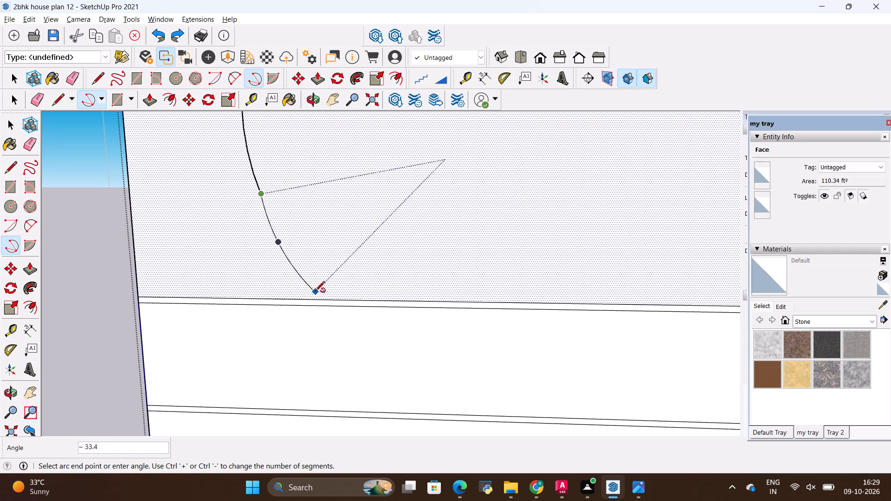
{"action": "scroll", "coordinate": [306, 294], "scroll_direction": "up", "scroll_amount": 6}
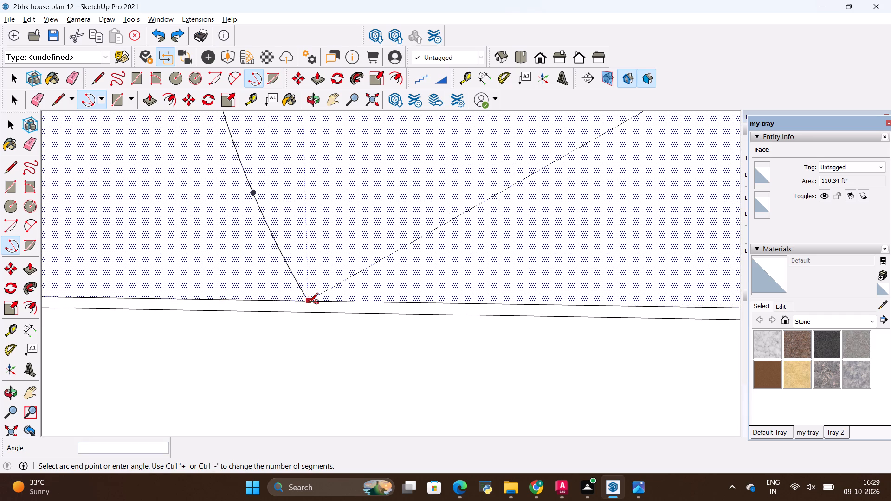
{"action": "left_click", "coordinate": [307, 303]}
{"action": "scroll", "coordinate": [329, 345], "scroll_direction": "down", "scroll_amount": 17}
{"action": "scroll", "coordinate": [329, 341], "scroll_direction": "down", "scroll_amount": 5}
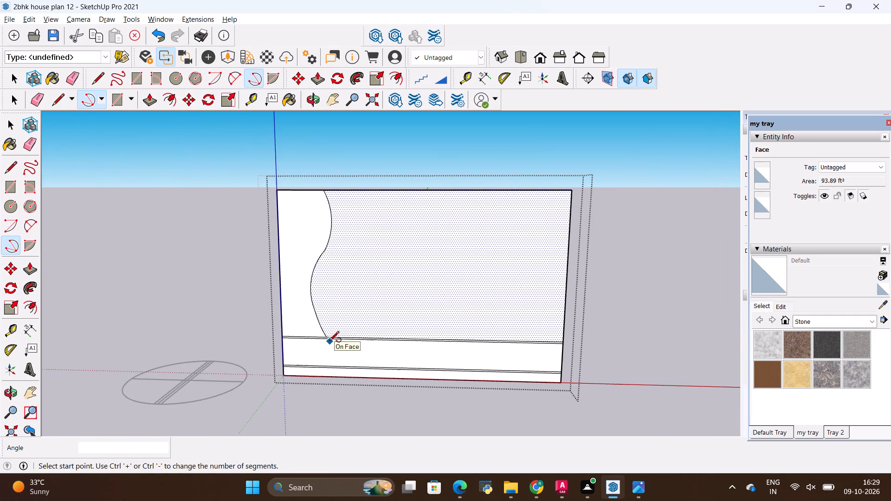
Examine where the S-curve's arcs join and compare the whole left curve with the reference photo.
{"action": "scroll", "coordinate": [348, 226], "scroll_direction": "up", "scroll_amount": 17}
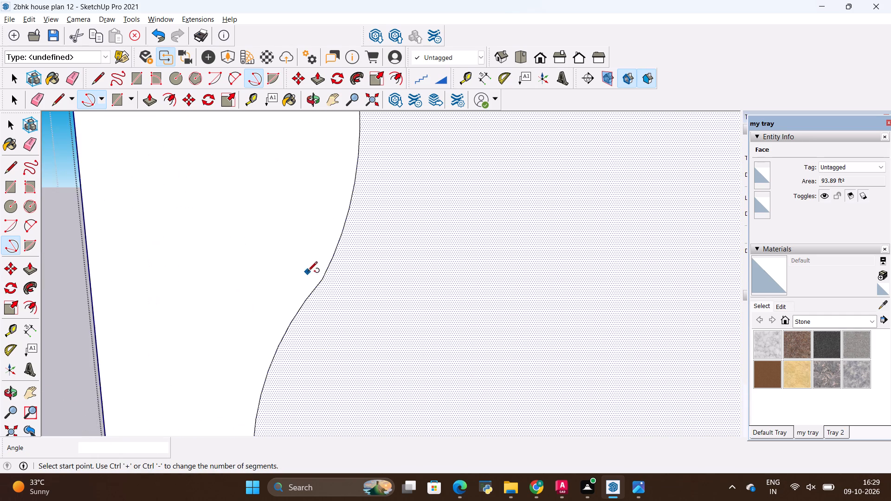
{"action": "scroll", "coordinate": [308, 272], "scroll_direction": "up", "scroll_amount": 13}
{"action": "scroll", "coordinate": [360, 289], "scroll_direction": "down", "scroll_amount": 9}
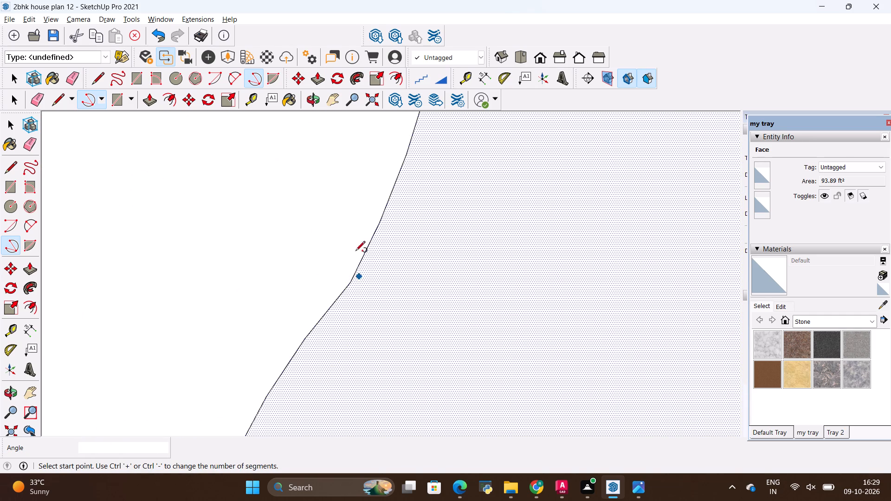
{"action": "scroll", "coordinate": [355, 251], "scroll_direction": "down", "scroll_amount": 15}
{"action": "scroll", "coordinate": [338, 212], "scroll_direction": "down", "scroll_amount": 6}
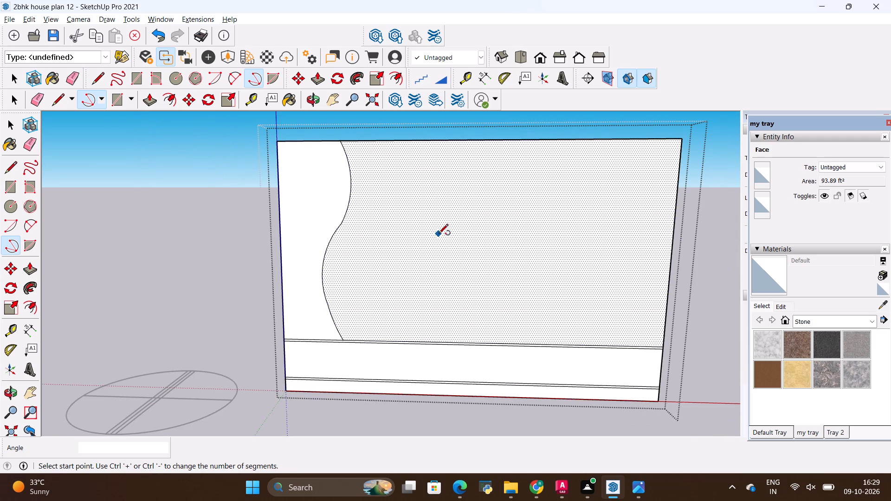
{"action": "scroll", "coordinate": [398, 241], "scroll_direction": "down", "scroll_amount": 6}
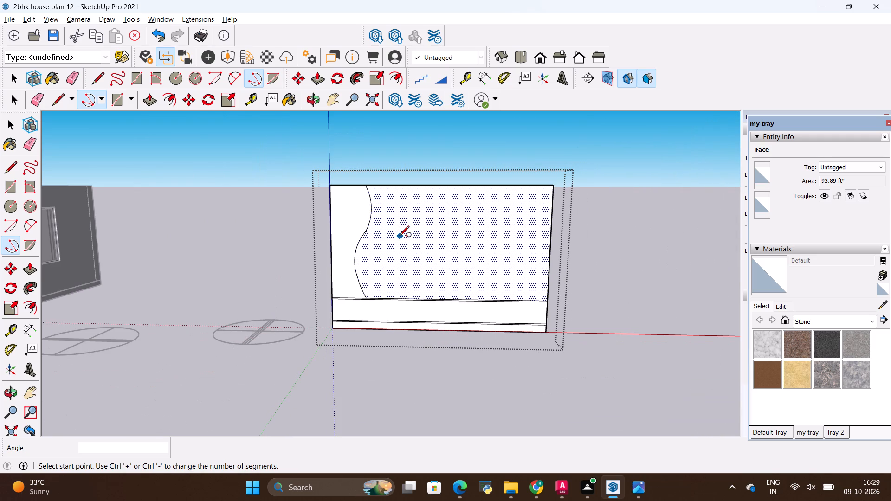
{"action": "key", "text": "alt+Tab"}
{"action": "key", "text": "alt+Tab"}
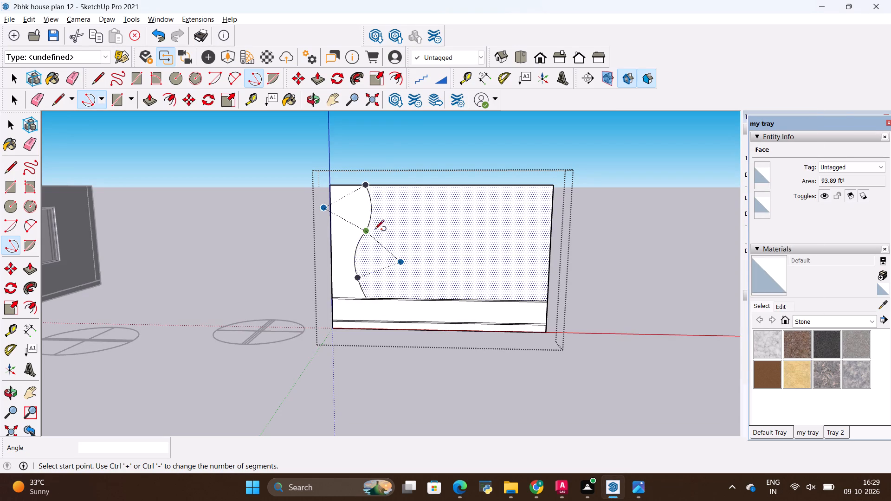
{"action": "scroll", "coordinate": [327, 161], "scroll_direction": "up", "scroll_amount": 3}
{"action": "scroll", "coordinate": [415, 173], "scroll_direction": "up", "scroll_amount": 3}
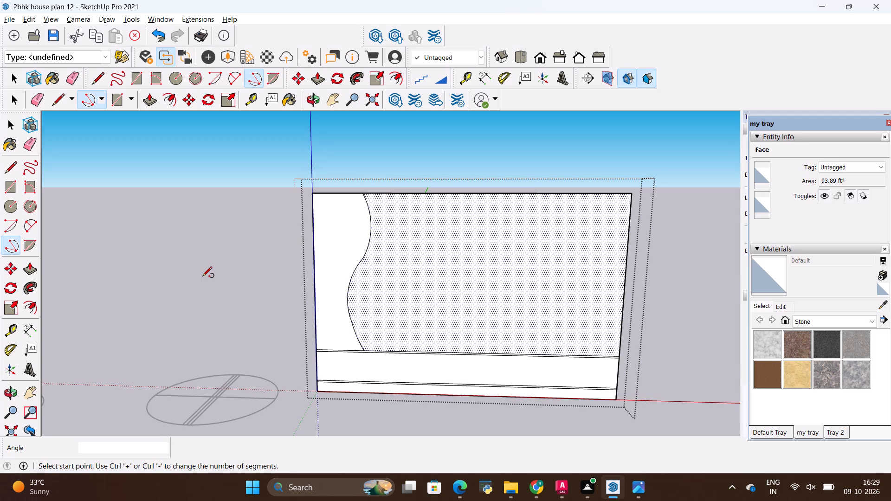
Following the photo's right wood panel, draw a right-bulging 3 Point Arc of about 60° from the wall panel's top edge to the countertop's top line.
{"action": "key", "text": "alt+Tab"}
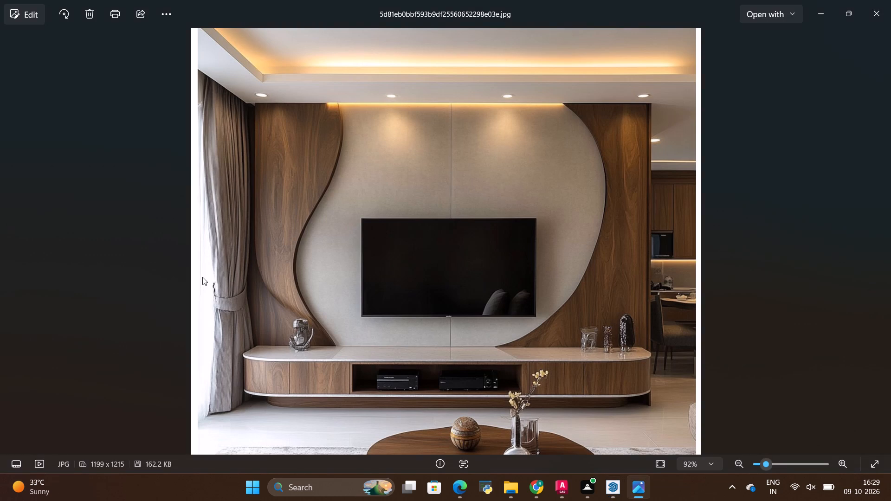
{"action": "key", "text": "alt+Tab"}
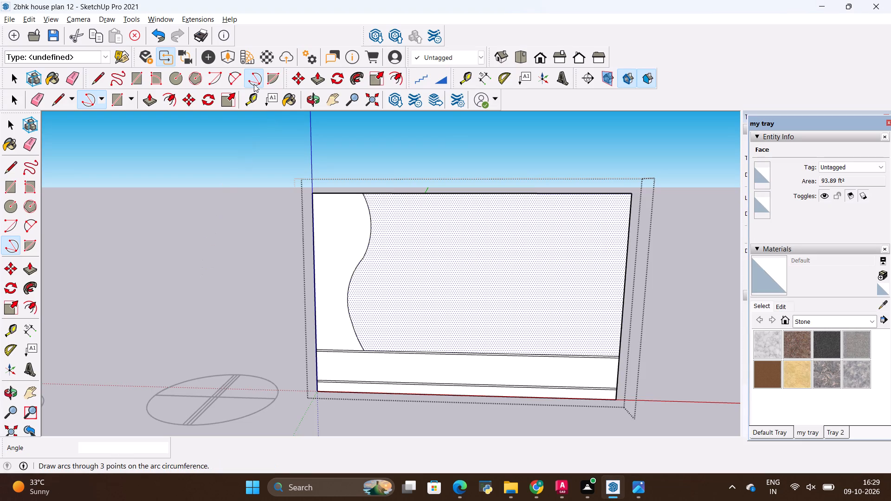
{"action": "left_click", "coordinate": [254, 84]}
{"action": "key", "text": "alt+Tab"}
{"action": "key", "text": "alt+Tab"}
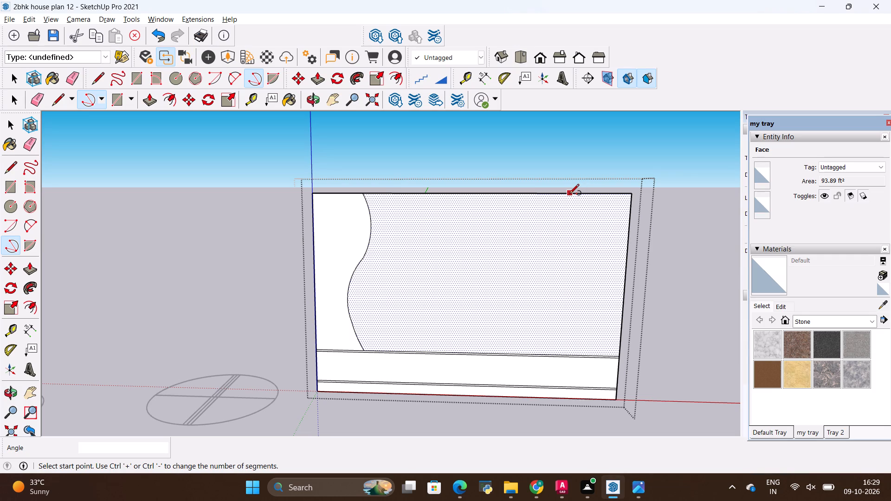
{"action": "key", "text": "alt+Tab"}
{"action": "key", "text": "alt+Tab"}
{"action": "left_click", "coordinate": [569, 195]}
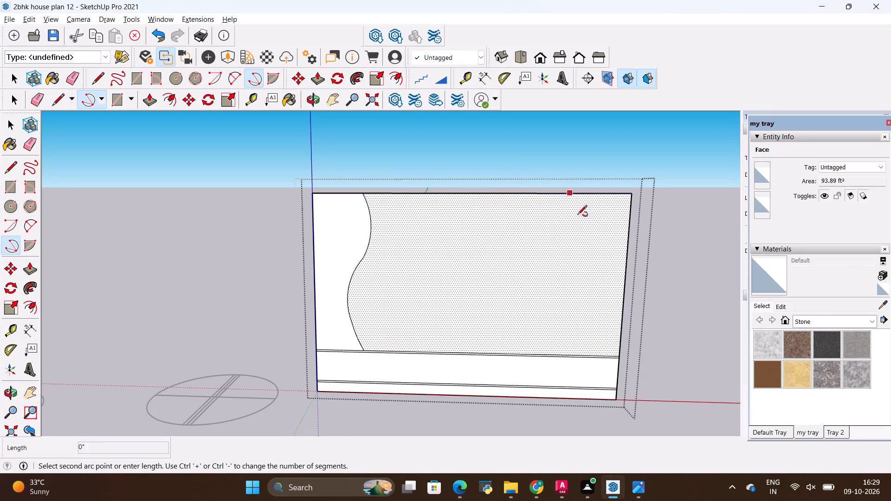
{"action": "left_click", "coordinate": [580, 265]}
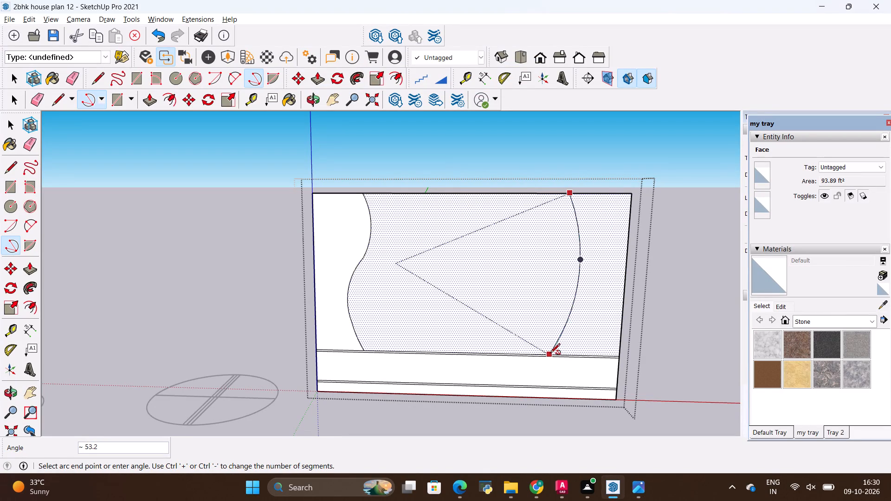
{"action": "scroll", "coordinate": [543, 355], "scroll_direction": "up", "scroll_amount": 7}
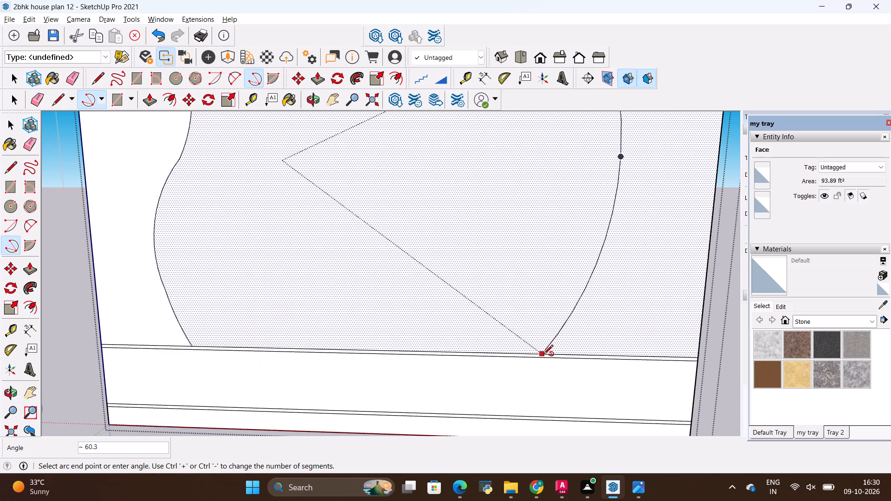
{"action": "left_click", "coordinate": [542, 355]}
{"action": "key", "text": "Escape"}
{"action": "scroll", "coordinate": [248, 379], "scroll_direction": "down", "scroll_amount": 6}
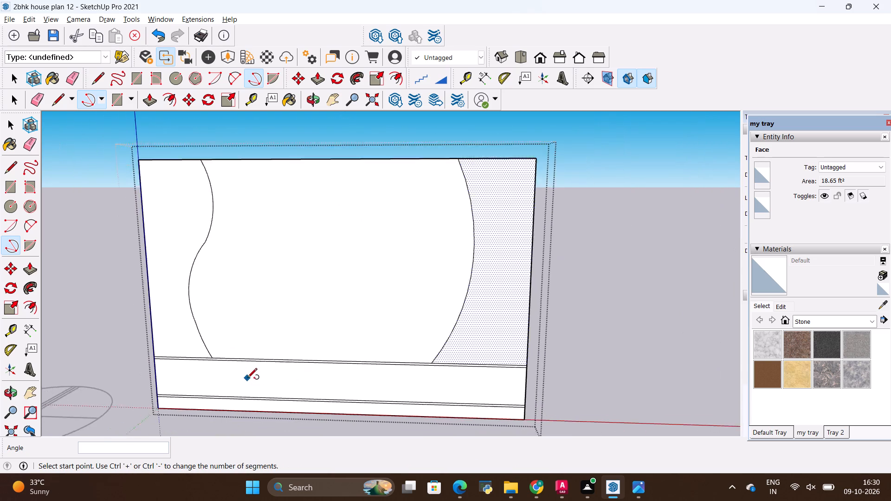
{"action": "scroll", "coordinate": [247, 379], "scroll_direction": "down", "scroll_amount": 2}
{"action": "key", "text": "alt+Tab"}
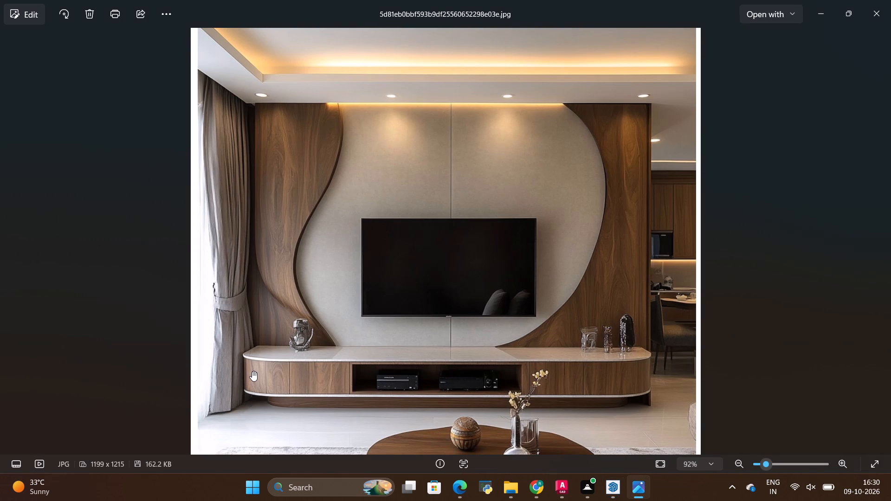
{"action": "key", "text": "alt+Tab"}
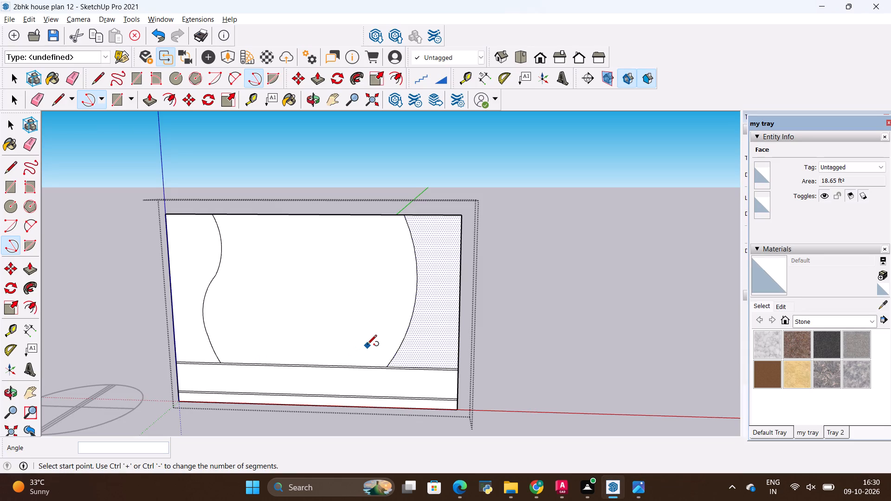
Undo the right arc drawn from the wall panel's top edge to the countertop's top line.
{"action": "key", "text": "alt+BackSpace"}
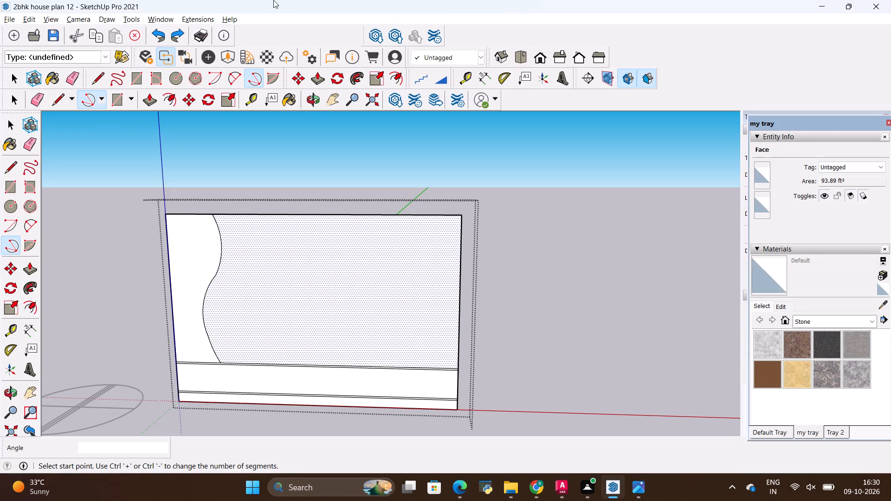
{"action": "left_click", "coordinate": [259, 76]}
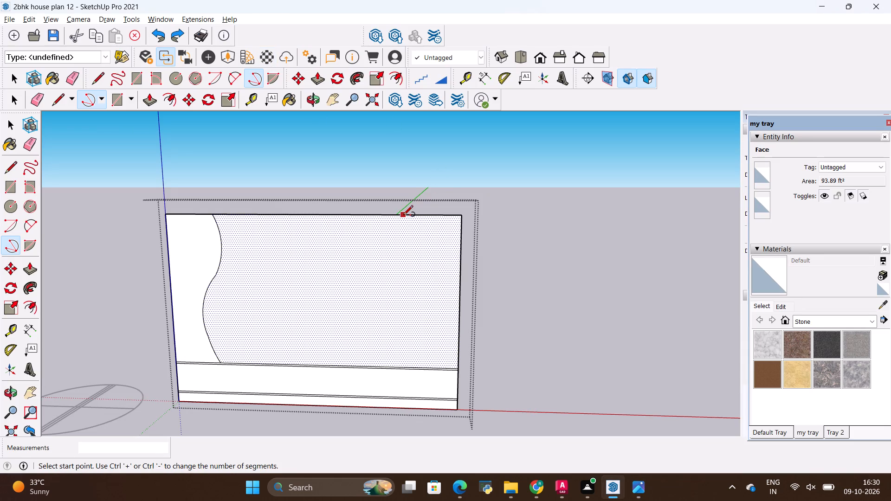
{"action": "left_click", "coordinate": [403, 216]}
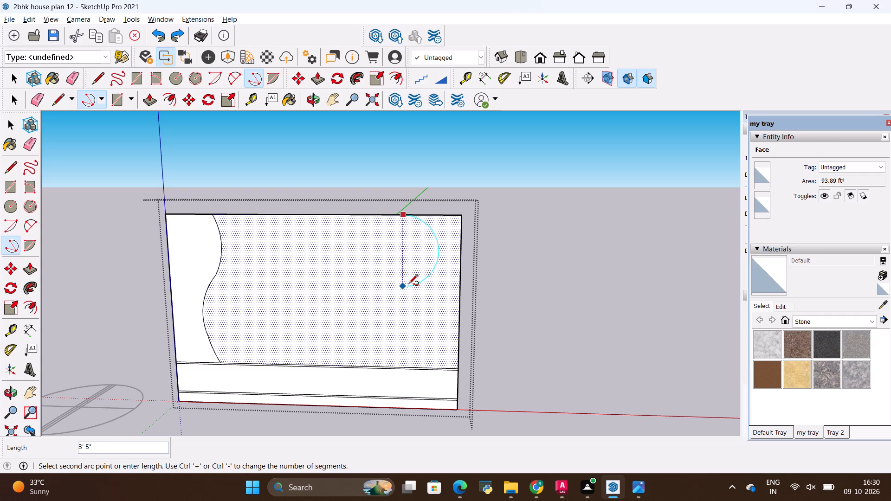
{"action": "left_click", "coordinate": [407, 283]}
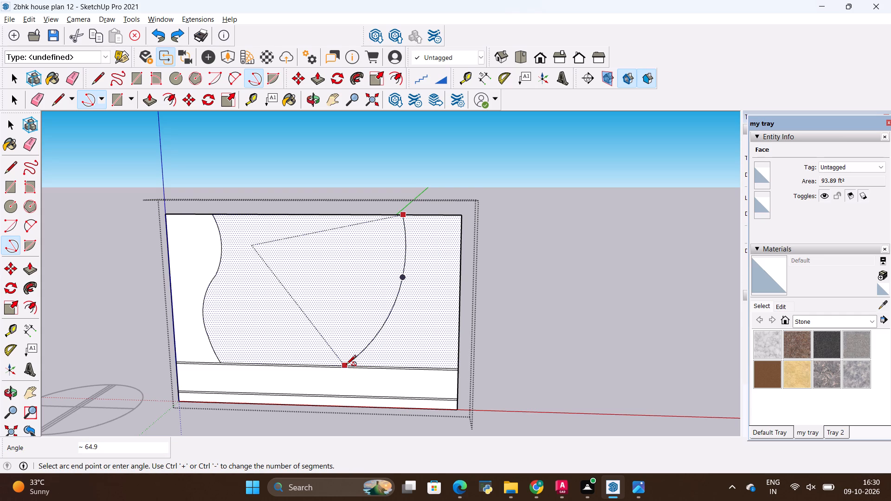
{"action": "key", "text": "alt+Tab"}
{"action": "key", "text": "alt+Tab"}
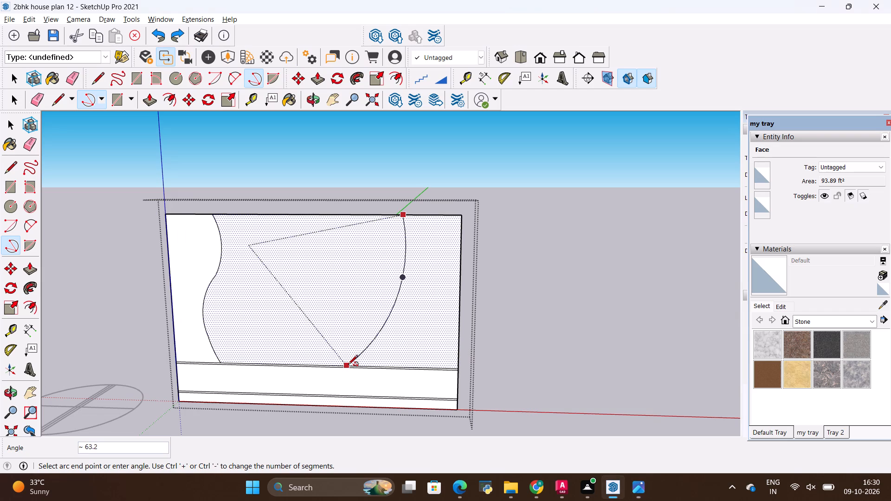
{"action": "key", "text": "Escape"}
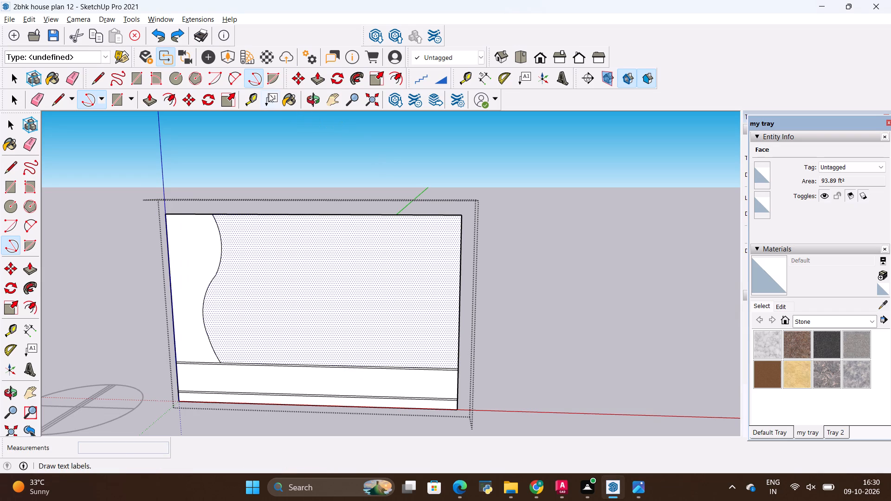
Following the photo, draw a deeper right-bulging 3 Point Arc, radius about 5' 3", from the wall panel's top edge to the countertop's top line.
{"action": "left_click", "coordinate": [256, 82]}
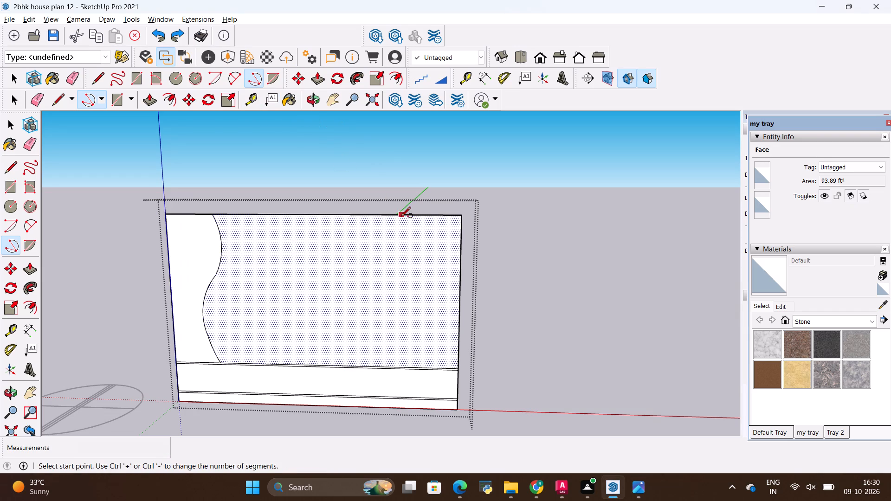
{"action": "left_click", "coordinate": [401, 217]}
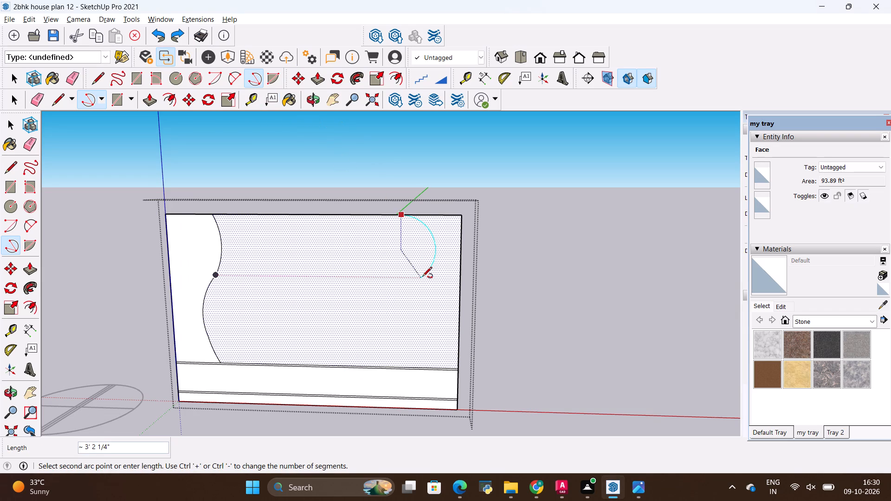
{"action": "left_click", "coordinate": [421, 277]}
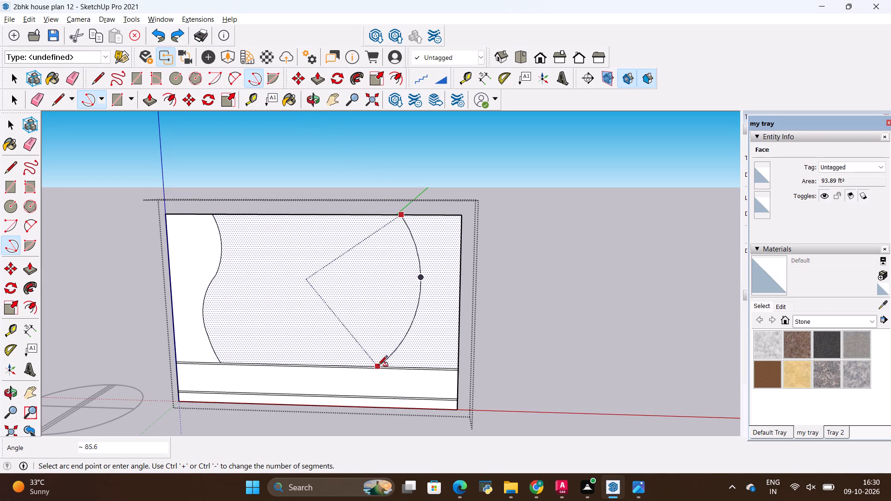
{"action": "scroll", "coordinate": [372, 366], "scroll_direction": "up", "scroll_amount": 9}
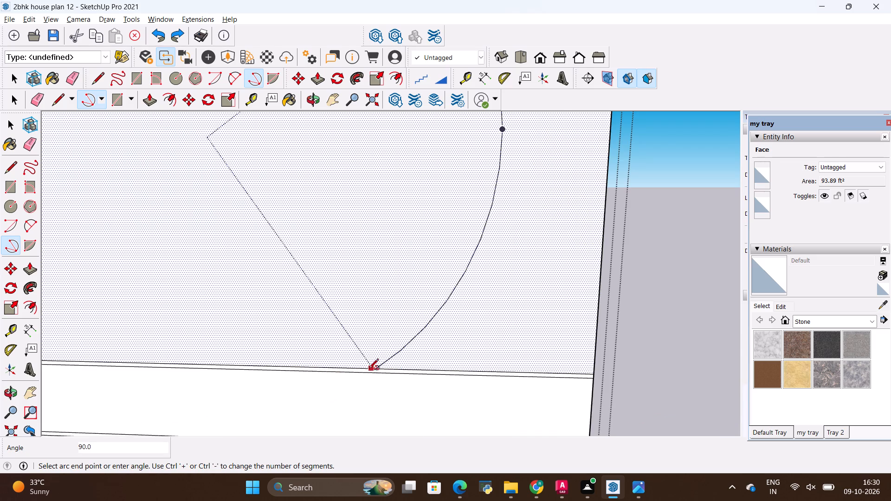
{"action": "left_click", "coordinate": [361, 367]}
{"action": "scroll", "coordinate": [294, 324], "scroll_direction": "down", "scroll_amount": 7}
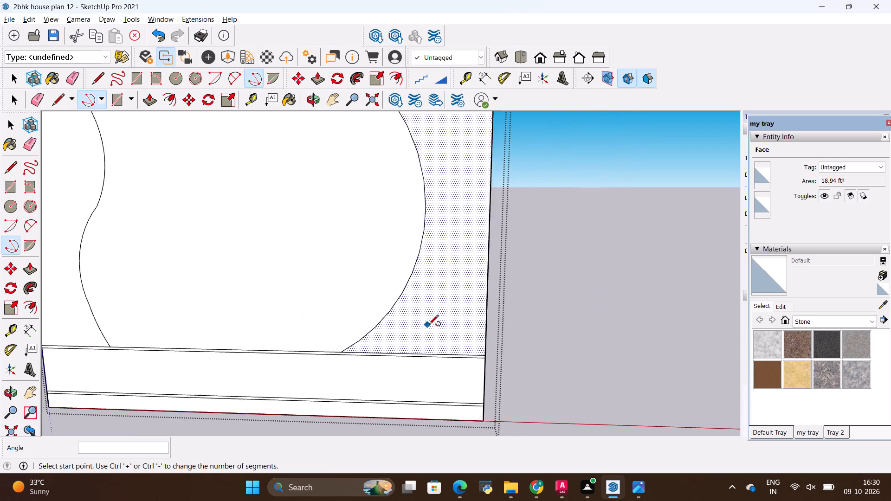
{"action": "scroll", "coordinate": [429, 325], "scroll_direction": "down", "scroll_amount": 5}
{"action": "key", "text": "alt+Tab"}
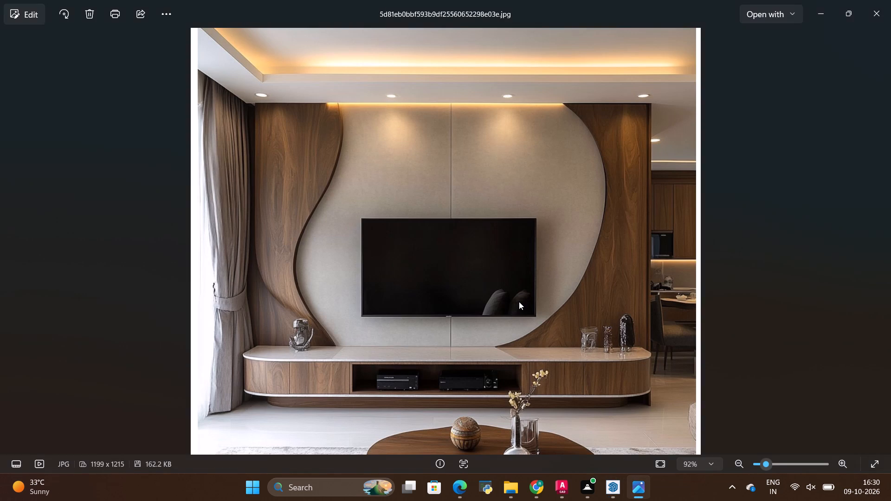
{"action": "key", "text": "alt+Tab"}
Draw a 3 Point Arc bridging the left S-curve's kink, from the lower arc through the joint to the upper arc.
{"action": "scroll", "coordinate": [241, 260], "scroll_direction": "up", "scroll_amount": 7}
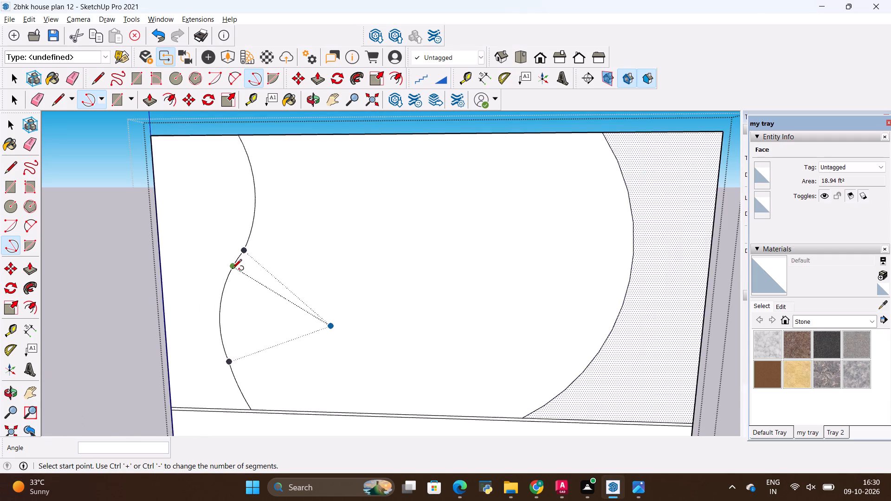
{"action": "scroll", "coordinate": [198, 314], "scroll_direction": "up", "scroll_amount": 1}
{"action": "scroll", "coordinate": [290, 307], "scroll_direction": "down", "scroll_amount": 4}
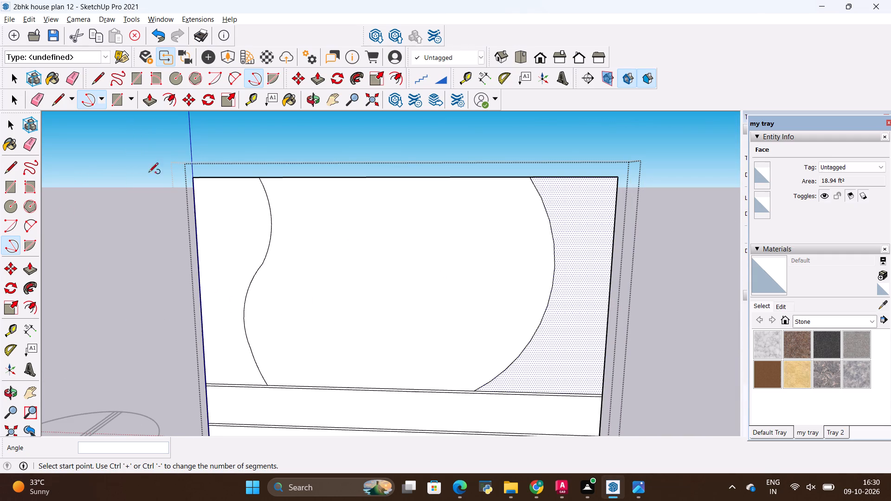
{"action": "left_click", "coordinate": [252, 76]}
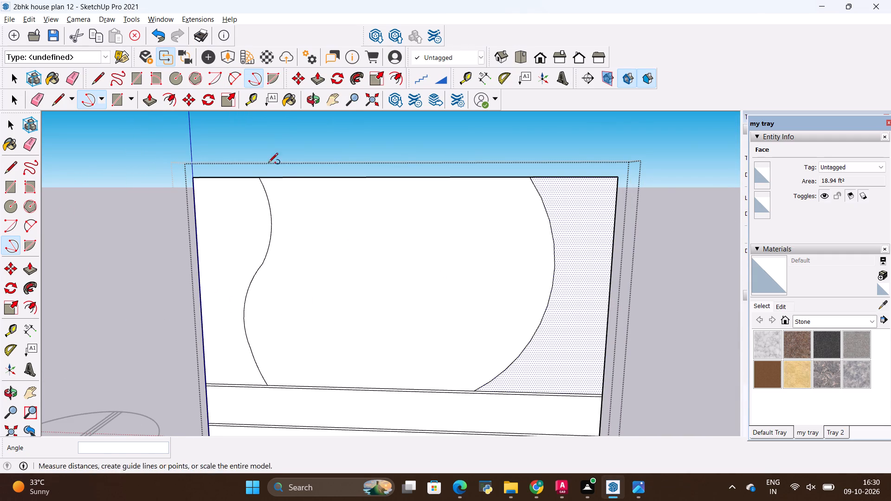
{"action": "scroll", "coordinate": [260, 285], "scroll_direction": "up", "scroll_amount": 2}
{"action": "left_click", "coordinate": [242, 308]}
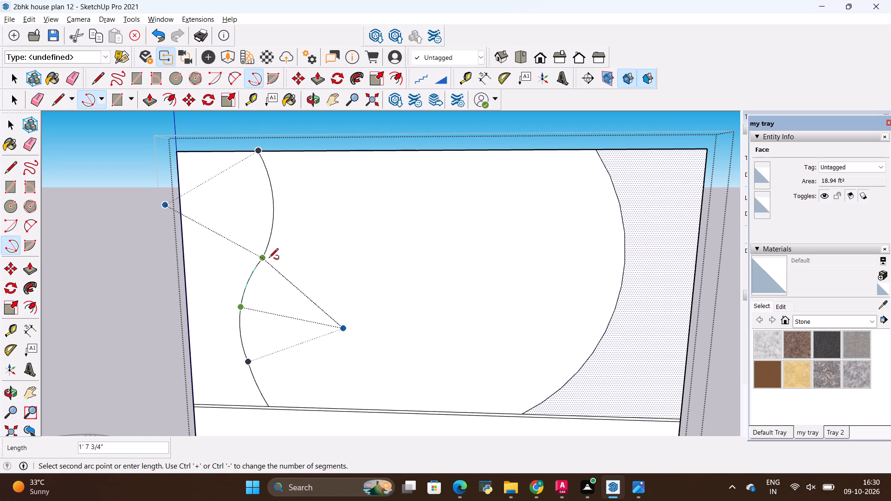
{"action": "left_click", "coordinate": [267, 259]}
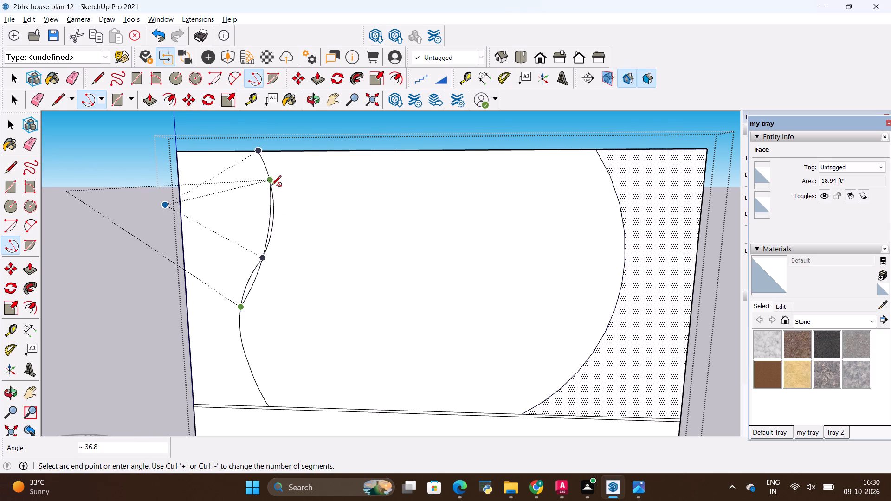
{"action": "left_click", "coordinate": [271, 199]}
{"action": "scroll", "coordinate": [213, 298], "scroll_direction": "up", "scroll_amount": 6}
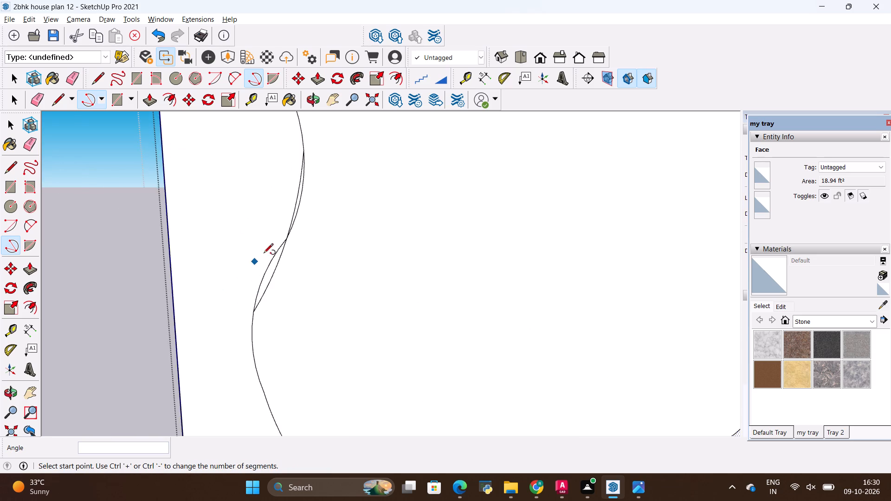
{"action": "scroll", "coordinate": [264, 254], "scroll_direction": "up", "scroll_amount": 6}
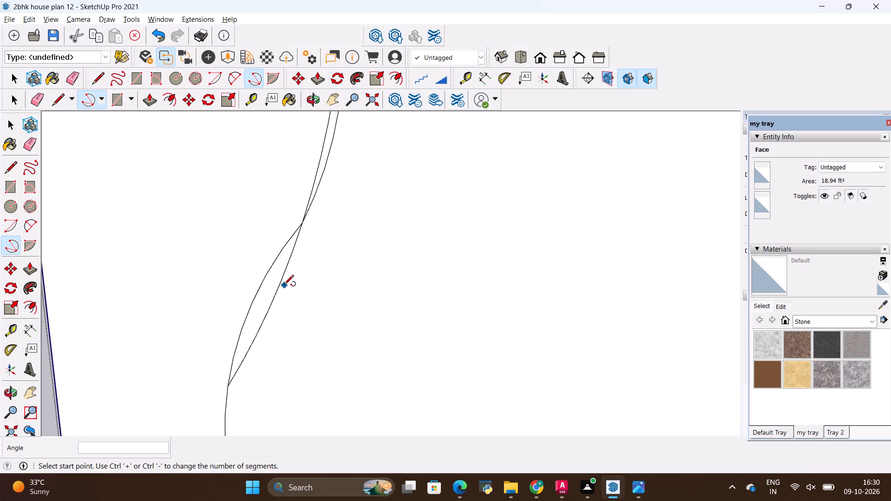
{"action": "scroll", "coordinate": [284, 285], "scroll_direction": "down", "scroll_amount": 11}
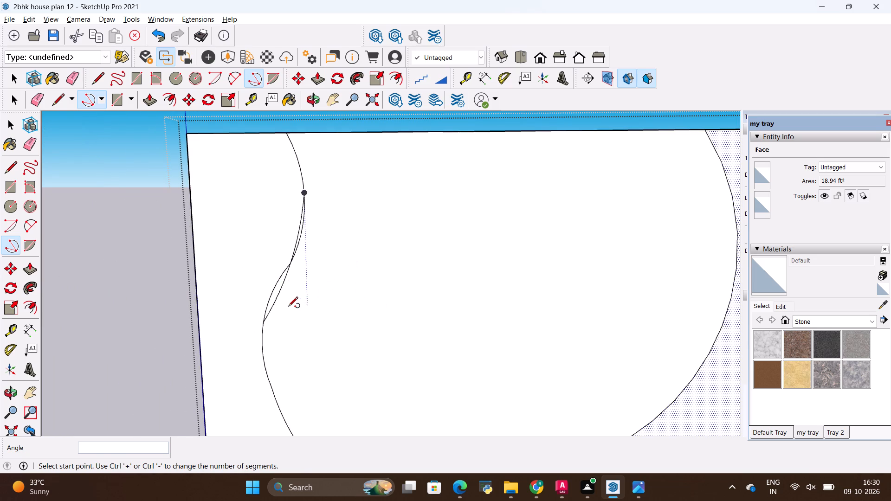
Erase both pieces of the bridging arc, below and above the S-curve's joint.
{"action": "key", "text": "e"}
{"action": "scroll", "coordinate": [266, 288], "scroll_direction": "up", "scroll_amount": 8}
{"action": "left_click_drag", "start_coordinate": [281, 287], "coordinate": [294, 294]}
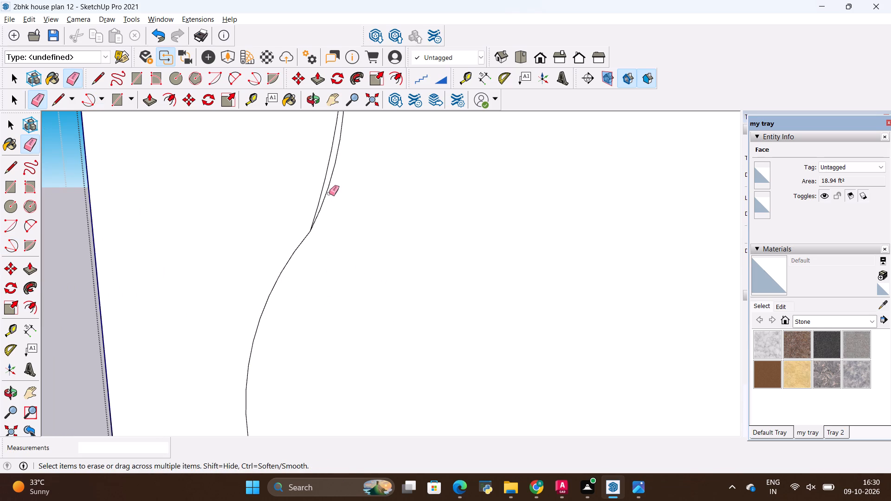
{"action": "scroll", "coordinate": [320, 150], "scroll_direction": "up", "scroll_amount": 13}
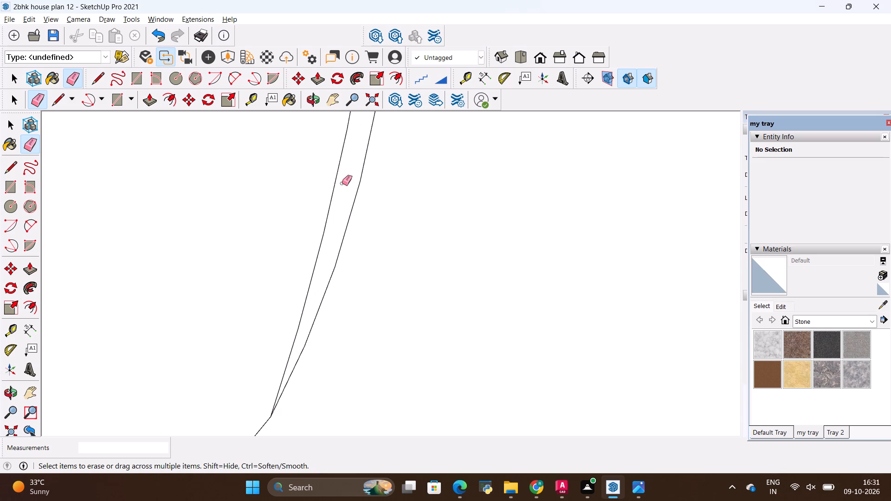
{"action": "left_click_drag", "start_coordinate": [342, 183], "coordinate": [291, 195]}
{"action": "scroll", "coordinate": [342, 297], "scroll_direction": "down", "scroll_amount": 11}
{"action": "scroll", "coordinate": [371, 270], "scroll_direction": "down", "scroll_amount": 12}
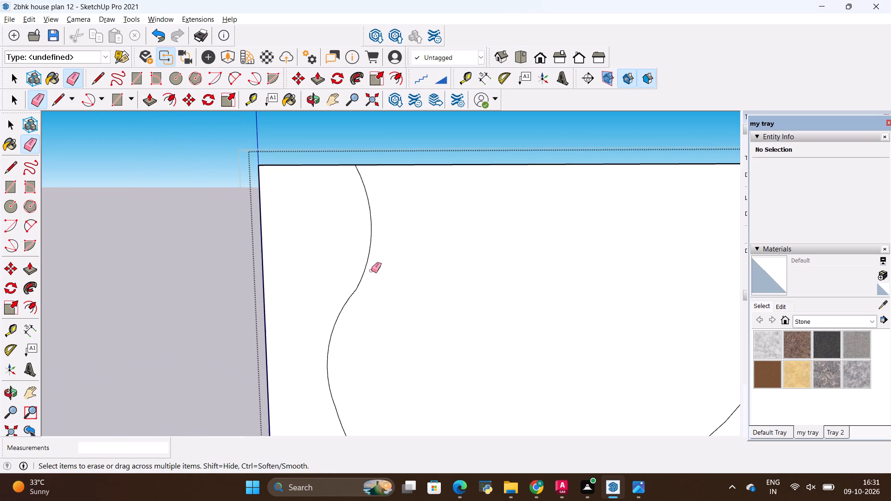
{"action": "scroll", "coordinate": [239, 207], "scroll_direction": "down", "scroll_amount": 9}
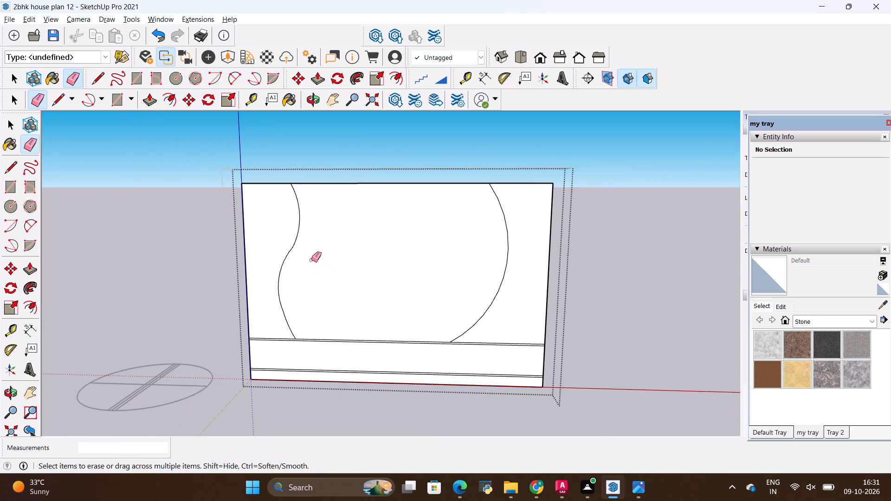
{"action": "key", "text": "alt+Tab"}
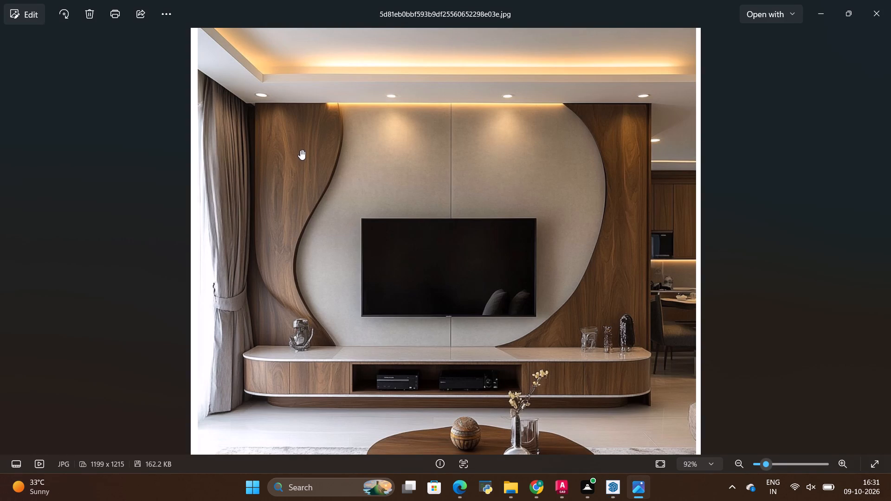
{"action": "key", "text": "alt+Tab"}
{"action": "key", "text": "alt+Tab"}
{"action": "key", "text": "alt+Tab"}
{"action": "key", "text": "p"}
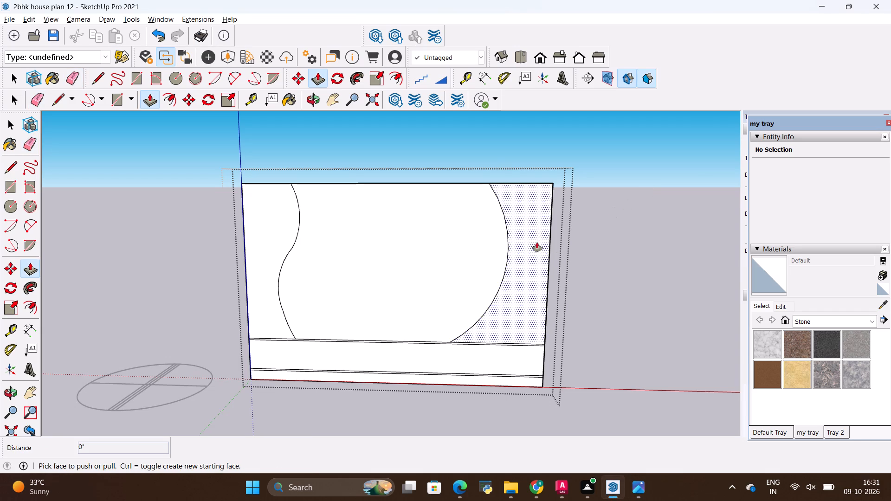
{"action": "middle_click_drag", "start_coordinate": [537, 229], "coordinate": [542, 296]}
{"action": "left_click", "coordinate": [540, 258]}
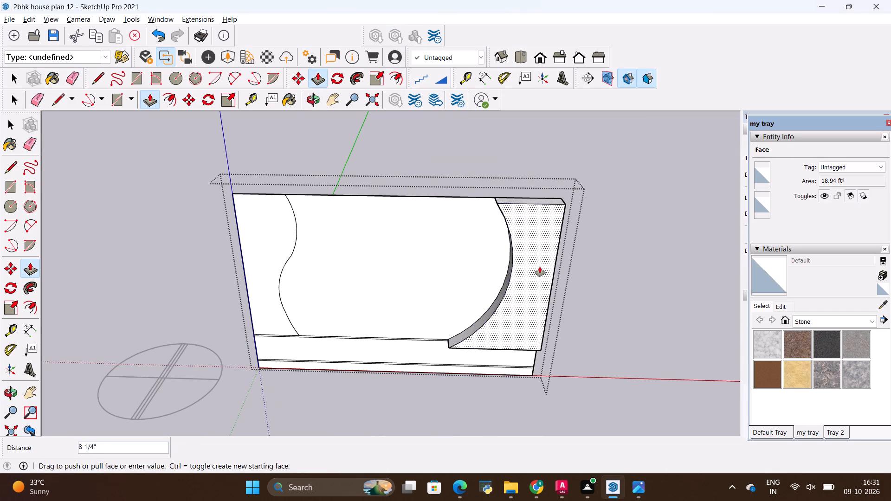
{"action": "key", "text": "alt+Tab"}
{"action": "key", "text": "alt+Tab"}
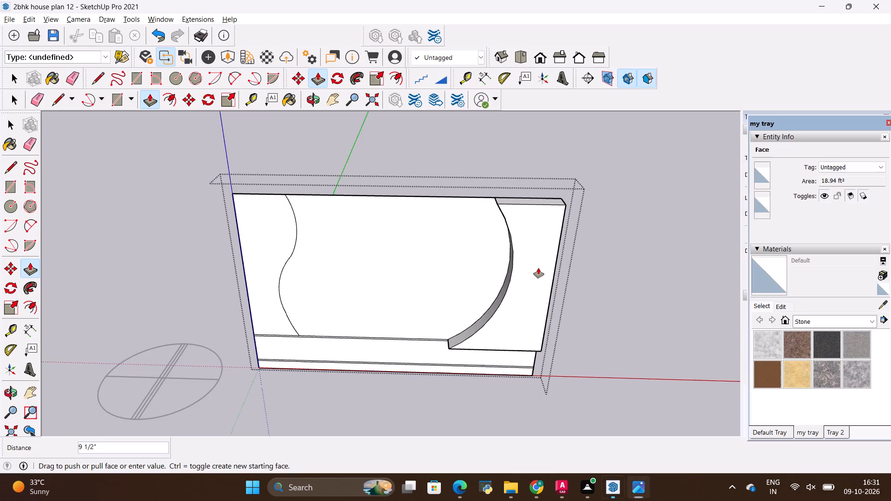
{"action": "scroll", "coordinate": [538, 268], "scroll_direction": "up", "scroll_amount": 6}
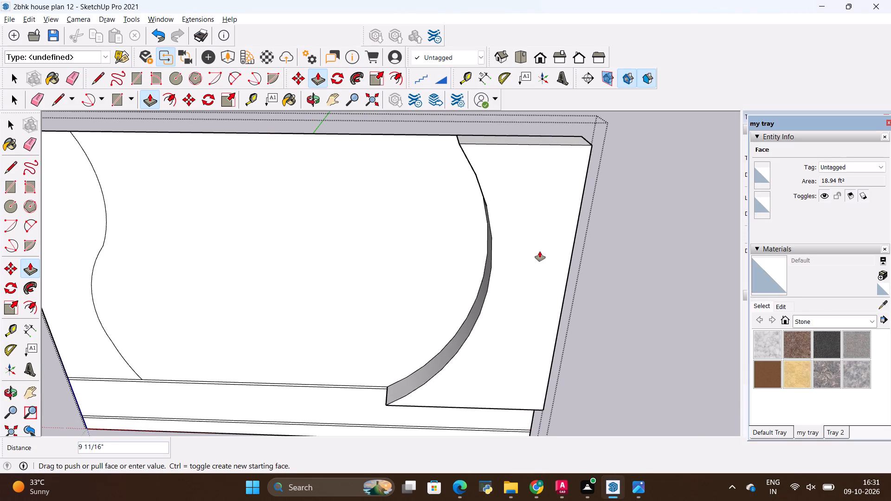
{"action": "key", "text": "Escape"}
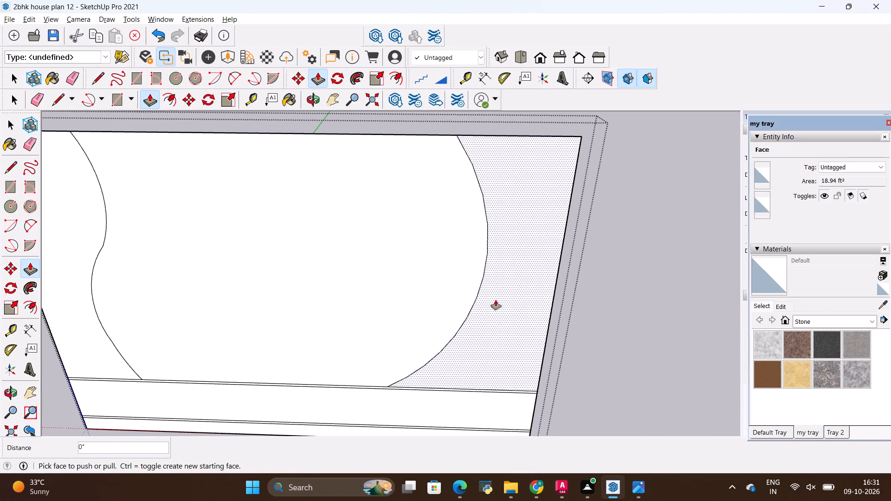
Set the right arc's segment count to 100.
{"action": "key", "text": "space"}
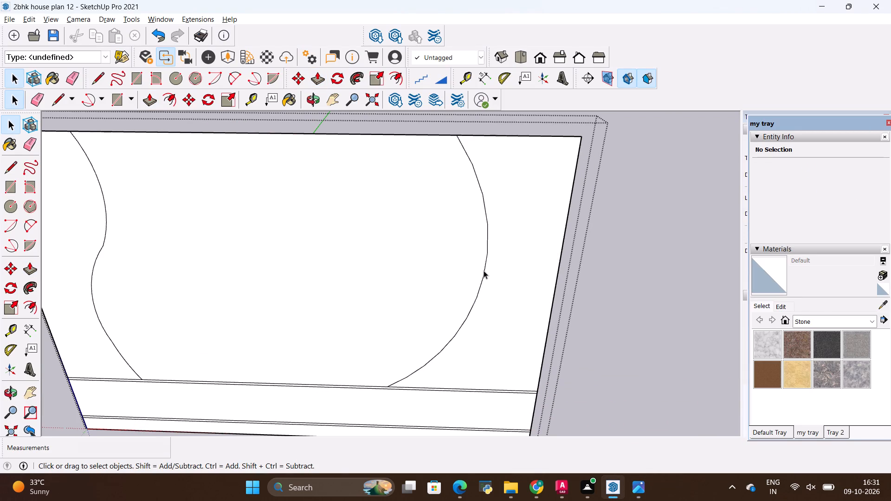
{"action": "left_click", "coordinate": [484, 269]}
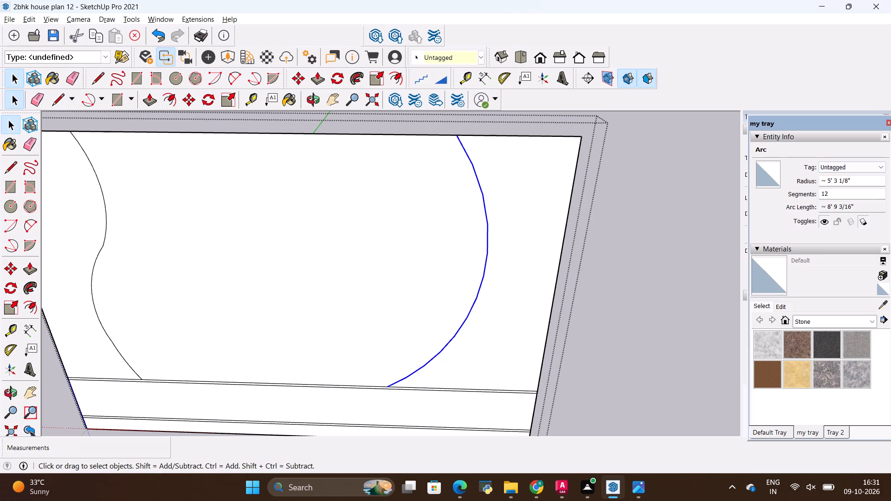
{"action": "left_click", "coordinate": [845, 195]}
{"action": "key", "text": "BackSpace"}
{"action": "type", "text": "00"}
{"action": "key", "text": "Return"}
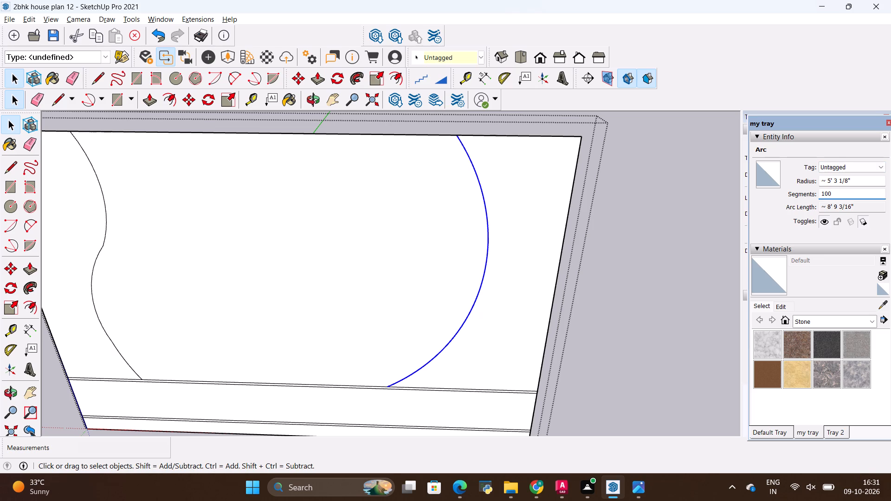
Set the segment count of the left S-curve's upper arc to 100.
{"action": "left_click", "coordinate": [107, 225]}
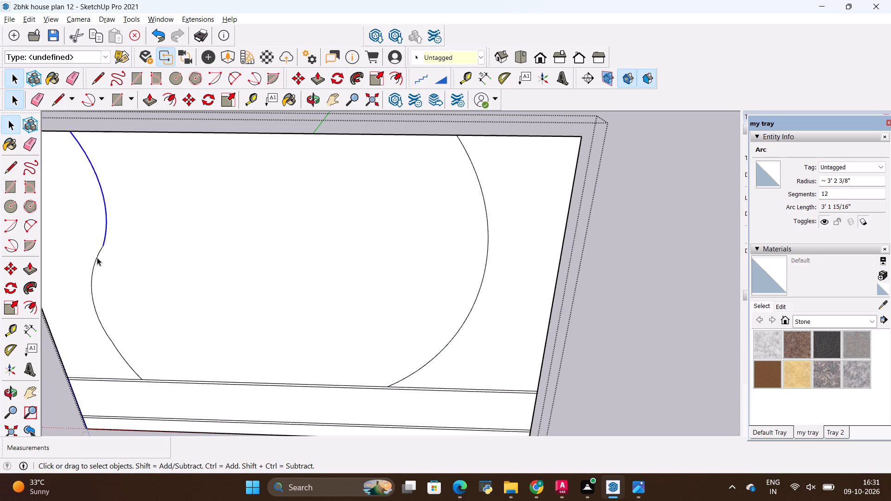
{"action": "left_click", "coordinate": [837, 195]}
{"action": "key", "text": "BackSpace"}
{"action": "type", "text": "00"}
{"action": "key", "text": "Return"}
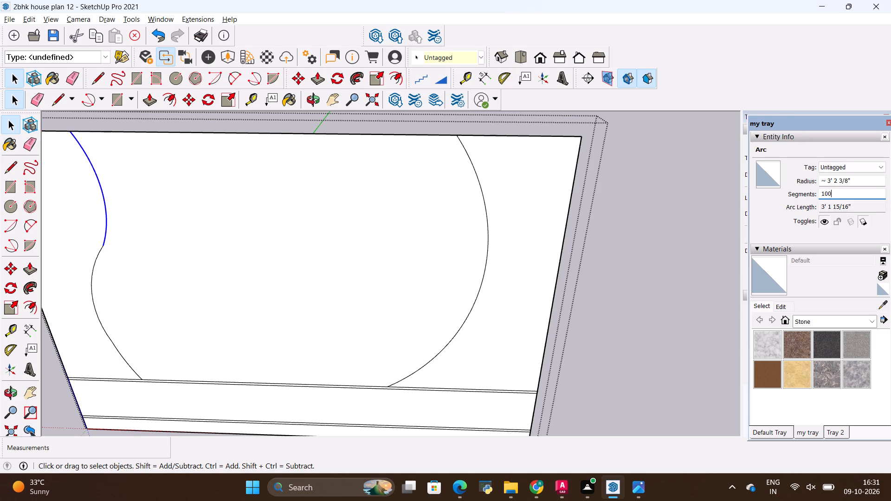
Set the segment count of the S-curve's middle arc, just below the joint, to 120.
{"action": "left_click", "coordinate": [92, 266]}
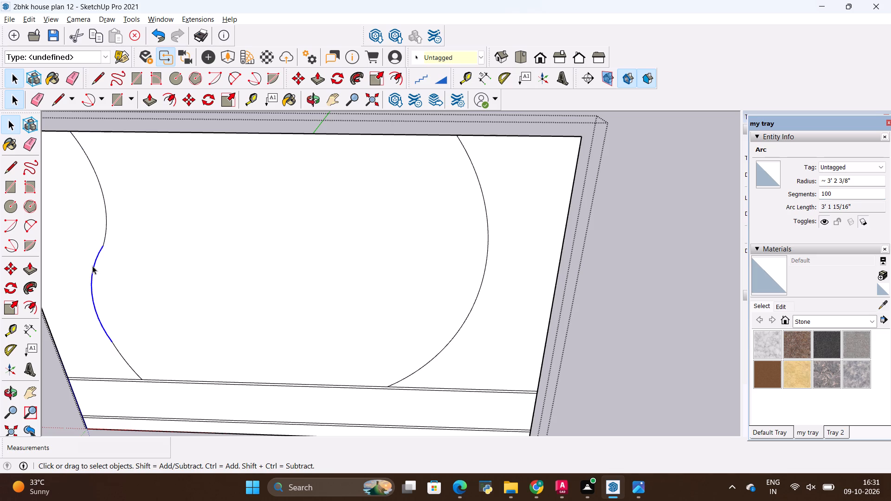
{"action": "left_click", "coordinate": [832, 193]}
{"action": "key", "text": "0"}
{"action": "key", "text": "Return"}
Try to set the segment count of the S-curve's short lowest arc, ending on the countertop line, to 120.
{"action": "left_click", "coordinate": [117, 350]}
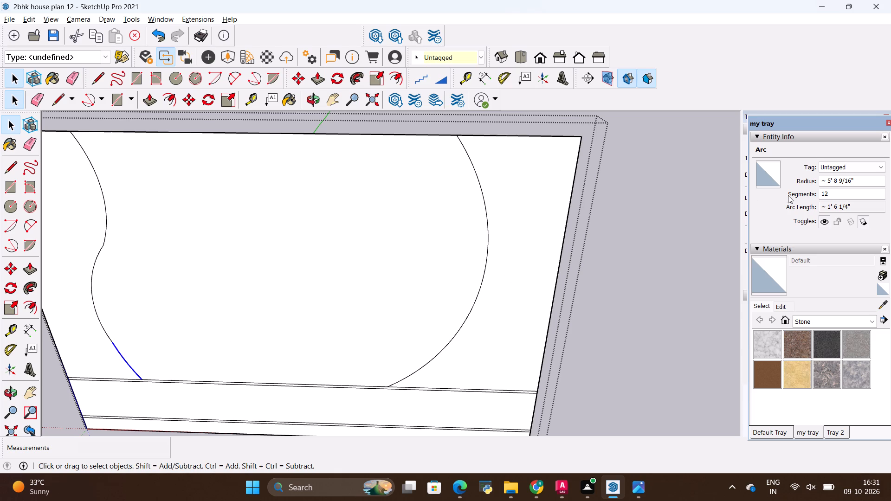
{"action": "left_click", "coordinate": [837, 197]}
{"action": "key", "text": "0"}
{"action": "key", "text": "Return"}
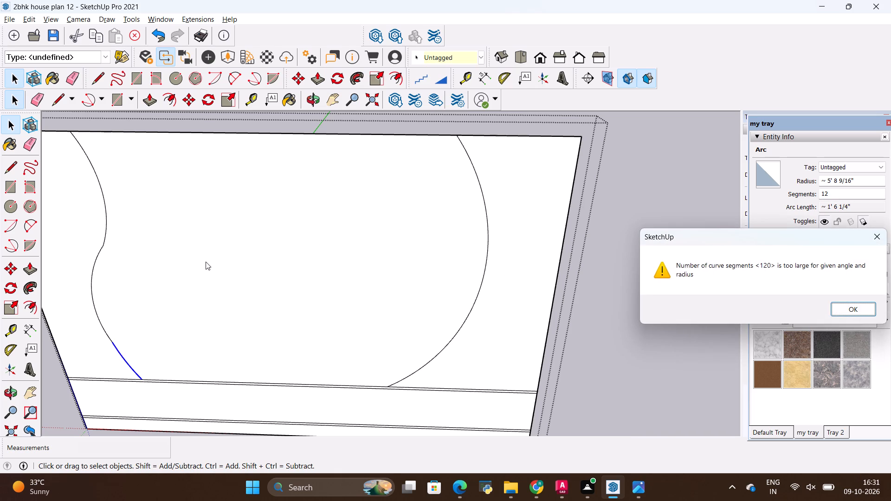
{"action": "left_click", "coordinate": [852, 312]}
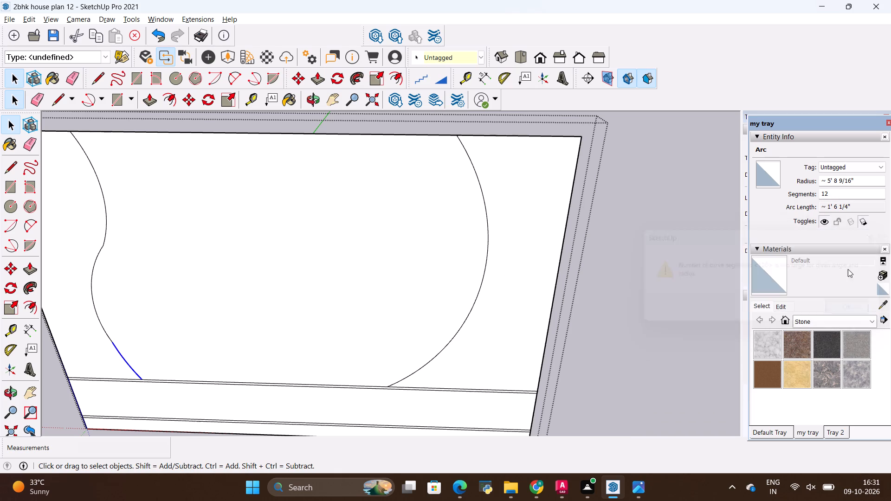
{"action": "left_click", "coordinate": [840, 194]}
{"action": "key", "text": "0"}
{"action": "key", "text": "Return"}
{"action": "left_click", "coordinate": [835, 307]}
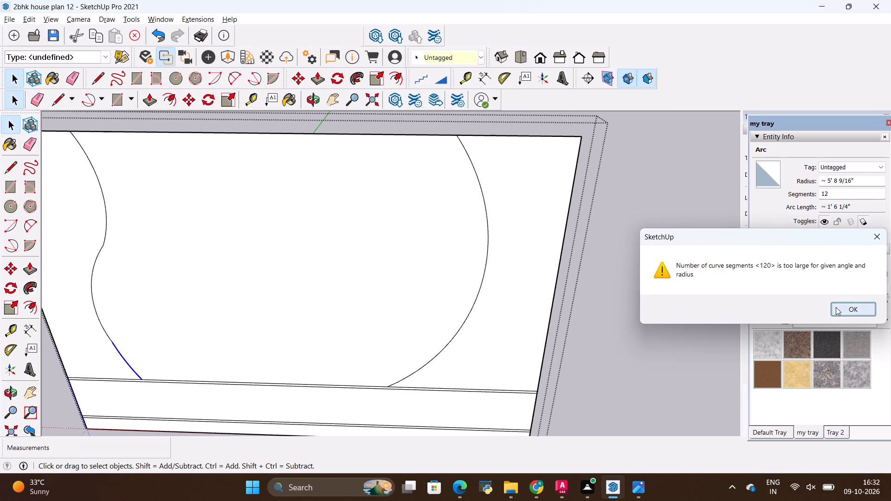
Examine the S-curve's joints up close and check the separate wall faces that the curves divide.
{"action": "scroll", "coordinate": [177, 290], "scroll_direction": "down", "scroll_amount": 4}
{"action": "scroll", "coordinate": [43, 362], "scroll_direction": "up", "scroll_amount": 4}
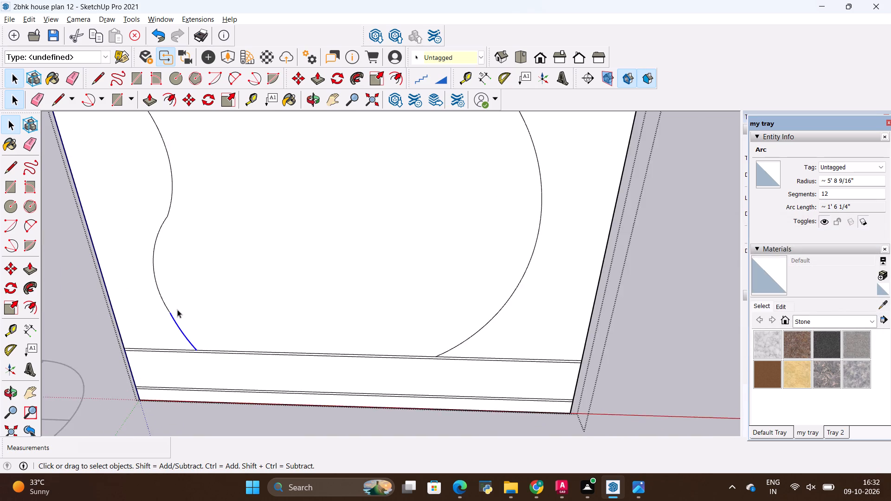
{"action": "scroll", "coordinate": [178, 308], "scroll_direction": "up", "scroll_amount": 12}
{"action": "scroll", "coordinate": [165, 326], "scroll_direction": "down", "scroll_amount": 5}
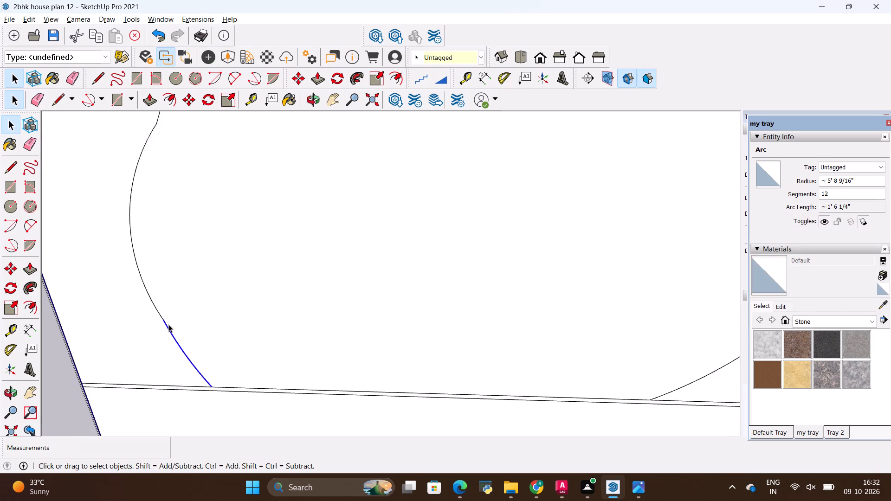
{"action": "scroll", "coordinate": [168, 324], "scroll_direction": "down", "scroll_amount": 13}
{"action": "key", "text": "space"}
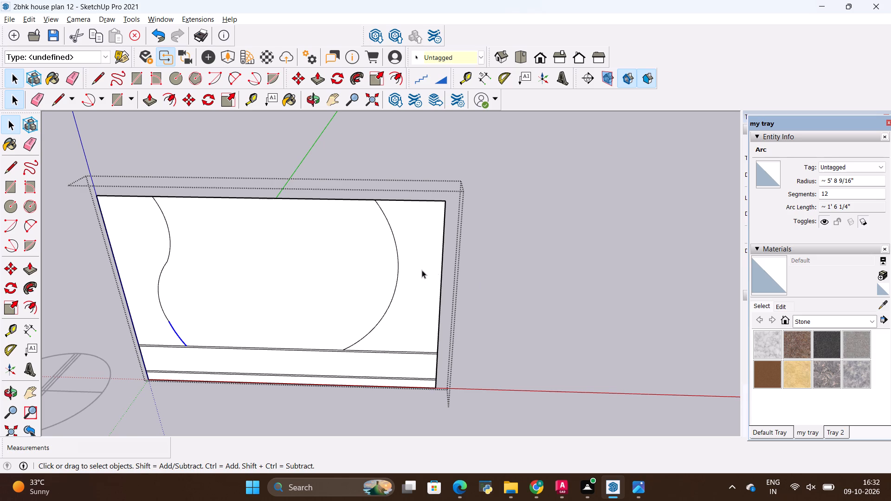
{"action": "left_click", "coordinate": [418, 270]}
{"action": "scroll", "coordinate": [115, 226], "scroll_direction": "up", "scroll_amount": 10}
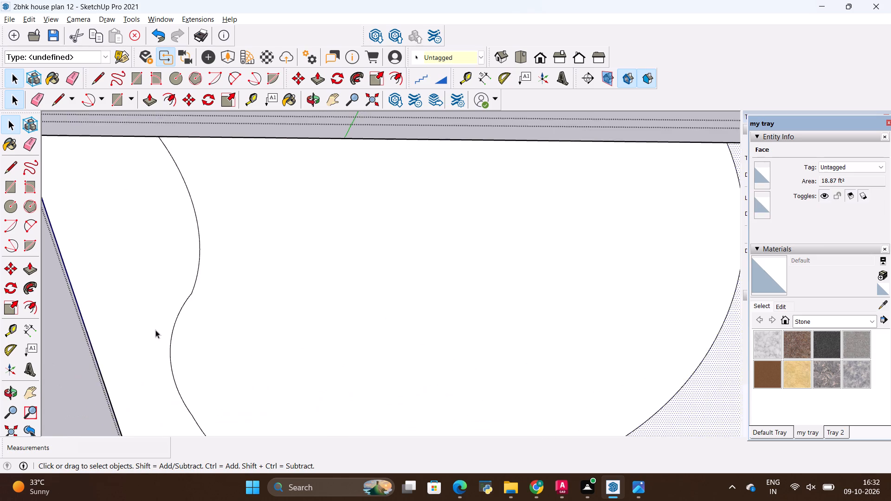
{"action": "scroll", "coordinate": [155, 330], "scroll_direction": "up", "scroll_amount": 9}
{"action": "scroll", "coordinate": [180, 256], "scroll_direction": "up", "scroll_amount": 13}
{"action": "scroll", "coordinate": [265, 309], "scroll_direction": "down", "scroll_amount": 1}
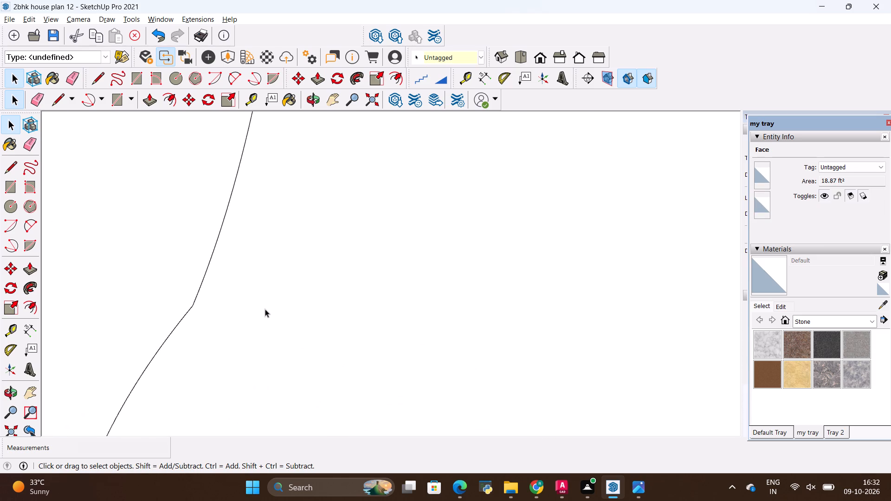
{"action": "scroll", "coordinate": [265, 309], "scroll_direction": "down", "scroll_amount": 7}
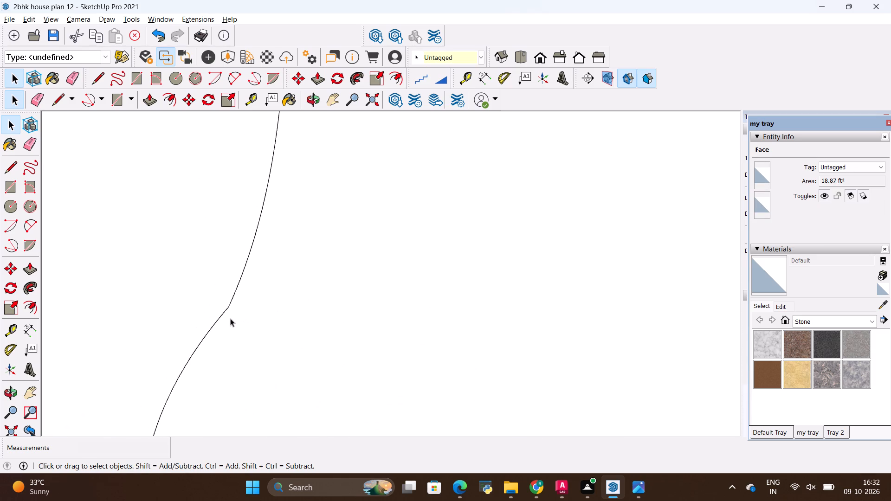
{"action": "scroll", "coordinate": [262, 202], "scroll_direction": "down", "scroll_amount": 15}
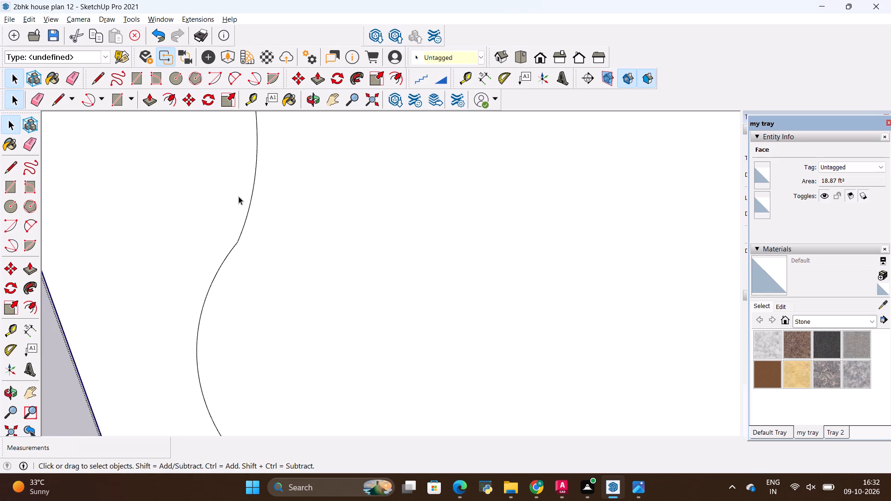
{"action": "scroll", "coordinate": [239, 196], "scroll_direction": "down", "scroll_amount": 15}
{"action": "left_click", "coordinate": [380, 214]}
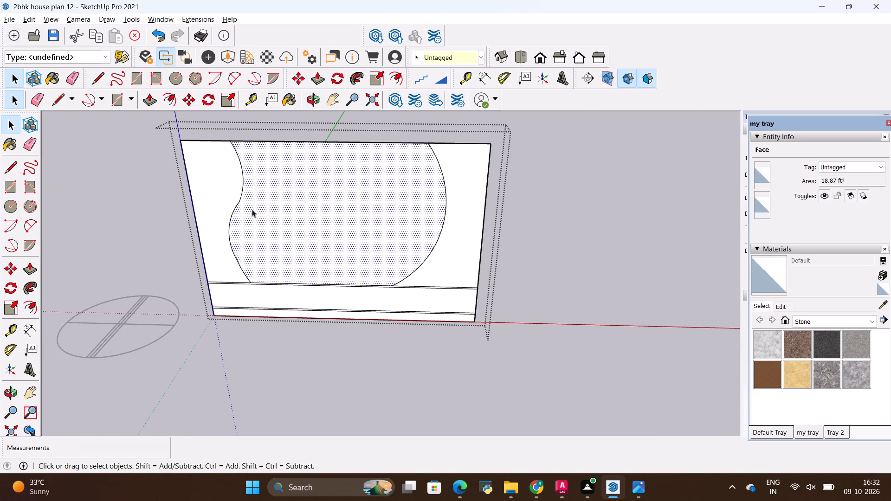
{"action": "left_click", "coordinate": [216, 185]}
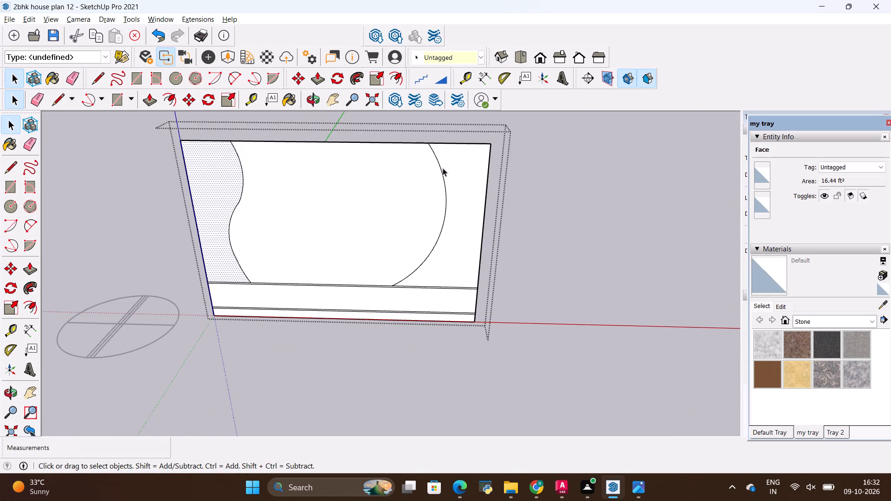
After checking the curved side panels in the reference photo, Push/Pull the right and left side panel faces out 2" each.
{"action": "key", "text": "p"}
{"action": "key", "text": "alt+Tab"}
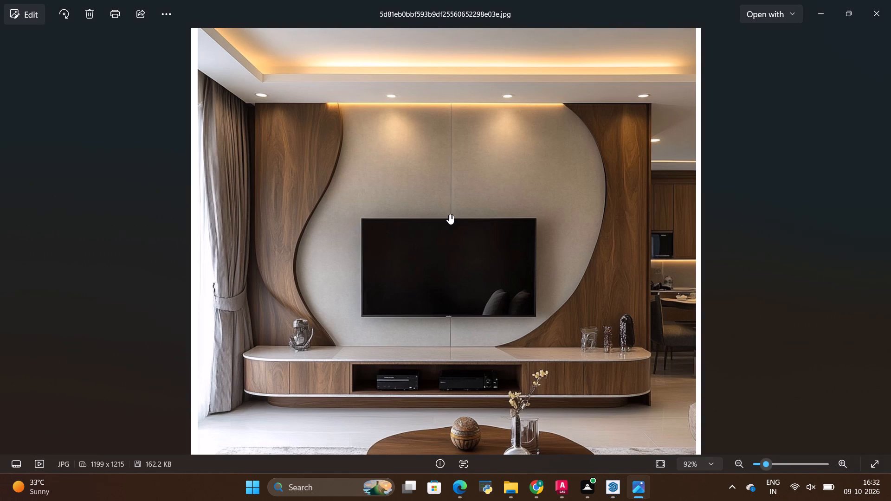
{"action": "key", "text": "alt+Tab"}
{"action": "key", "text": "alt+Tab"}
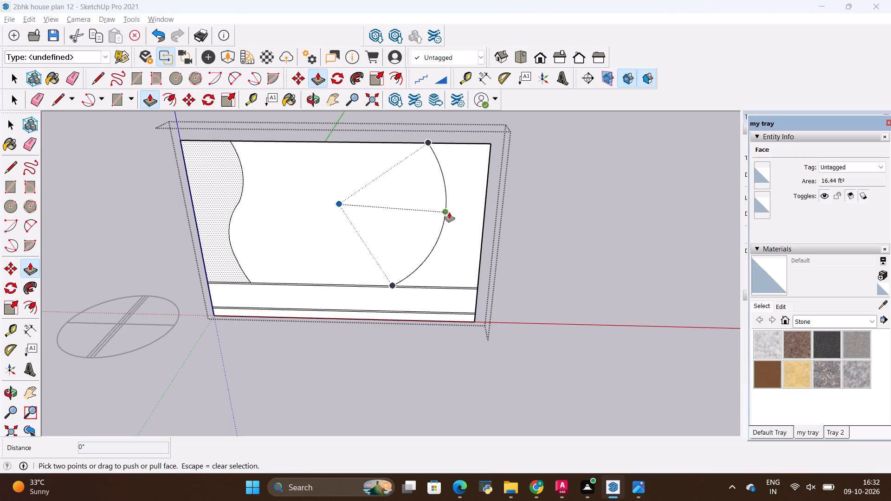
{"action": "scroll", "coordinate": [326, 143], "scroll_direction": "up", "scroll_amount": 15}
{"action": "middle_click", "coordinate": [326, 143]}
{"action": "scroll", "coordinate": [114, 178], "scroll_direction": "down", "scroll_amount": 8}
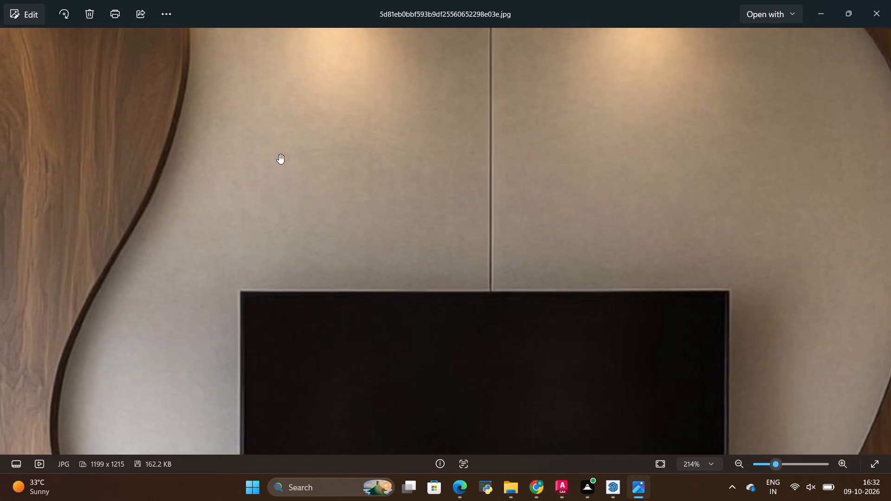
{"action": "scroll", "coordinate": [279, 154], "scroll_direction": "down", "scroll_amount": 8}
{"action": "key", "text": "alt+Tab"}
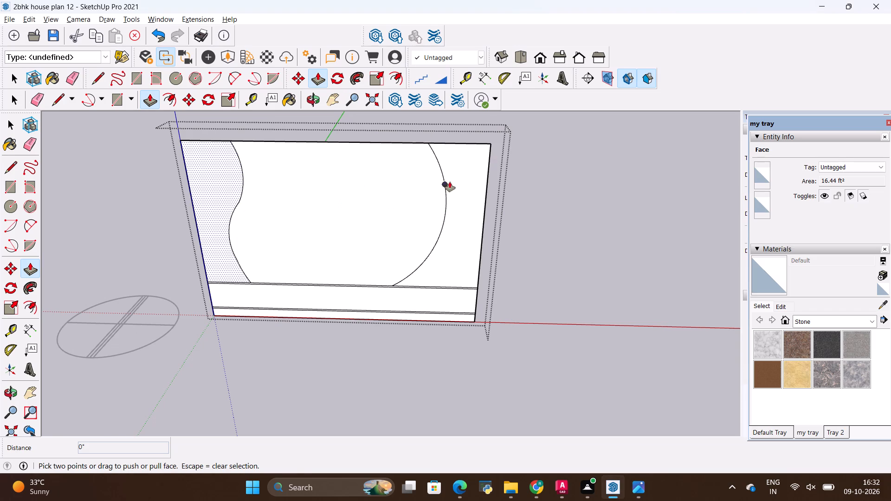
{"action": "scroll", "coordinate": [466, 173], "scroll_direction": "up", "scroll_amount": 2}
{"action": "key", "text": "p"}
{"action": "left_click", "coordinate": [467, 181]}
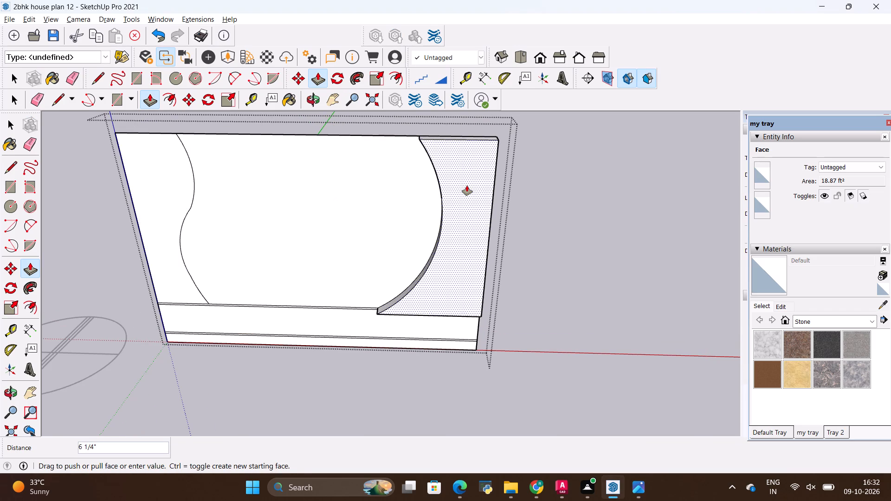
{"action": "middle_click_drag", "start_coordinate": [467, 185], "coordinate": [477, 239]}
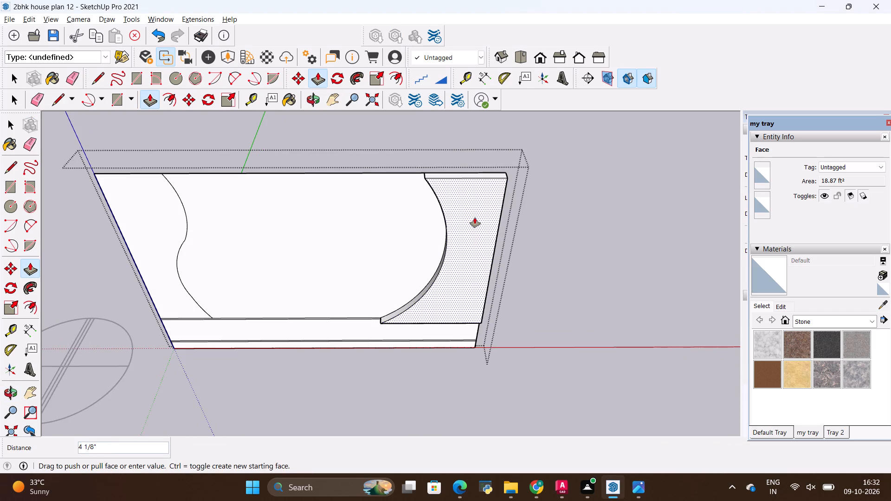
{"action": "key", "text": "BackSpace"}
{"action": "key", "text": "2"}
{"action": "key", "text": "shift+quotedbl"}
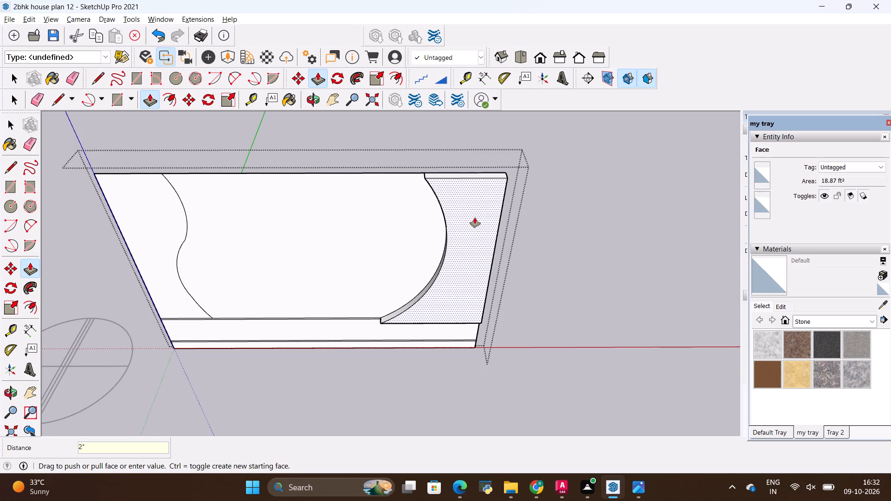
{"action": "key", "text": "Return"}
{"action": "double_click", "coordinate": [148, 227]}
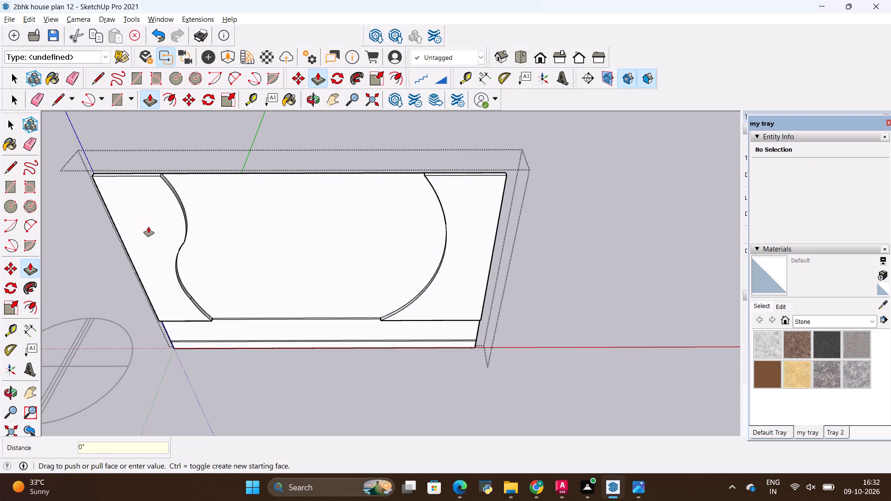
After checking the cabinet in the reference photo, try to Push/Pull the thin countertop strip below the side panels out 18".
{"action": "scroll", "coordinate": [232, 180], "scroll_direction": "up", "scroll_amount": 3}
{"action": "scroll", "coordinate": [232, 193], "scroll_direction": "down", "scroll_amount": 5}
{"action": "key", "text": "alt+Tab"}
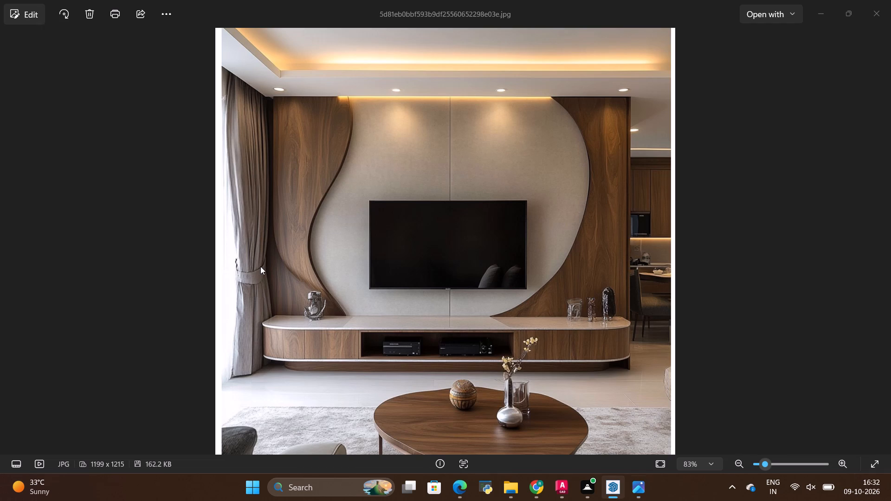
{"action": "key", "text": "alt+Tab"}
{"action": "scroll", "coordinate": [331, 302], "scroll_direction": "up", "scroll_amount": 4}
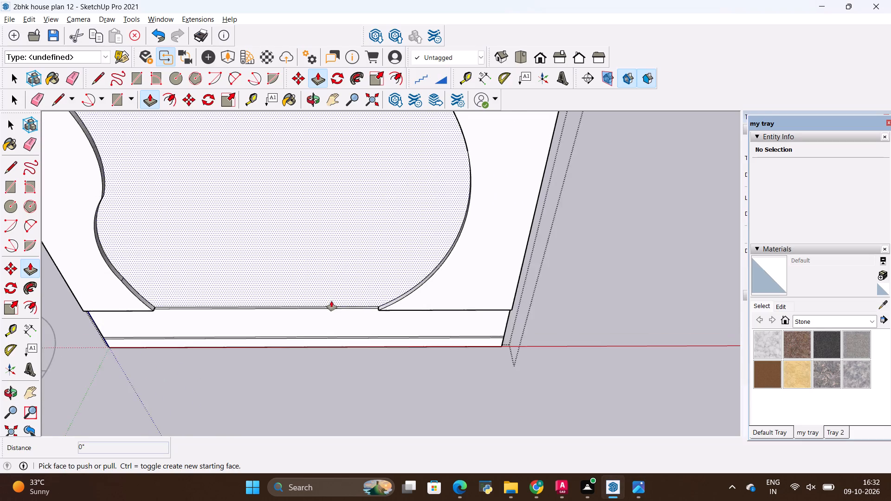
{"action": "scroll", "coordinate": [331, 301], "scroll_direction": "up", "scroll_amount": 8}
{"action": "scroll", "coordinate": [371, 306], "scroll_direction": "up", "scroll_amount": 4}
{"action": "left_click", "coordinate": [383, 302]}
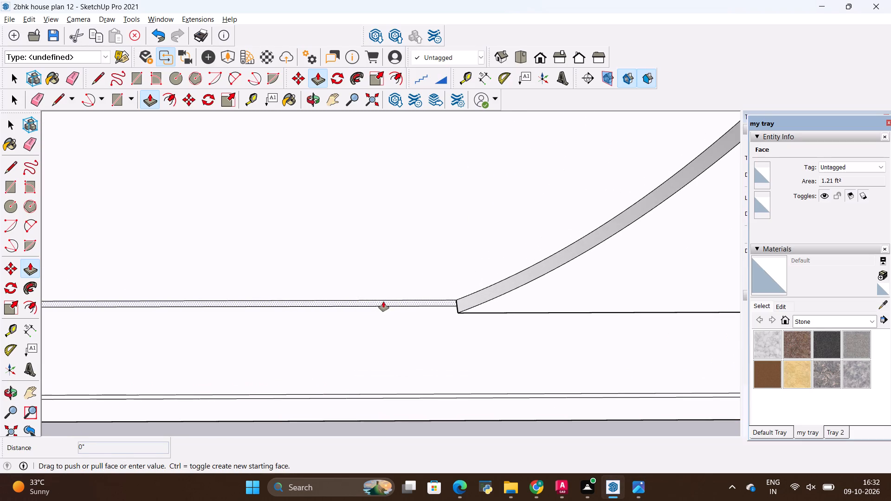
{"action": "key", "text": "BackSpace"}
{"action": "type", "text": "18"}
{"action": "key", "text": "shift+quotedbl"}
{"action": "key", "text": "Return"}
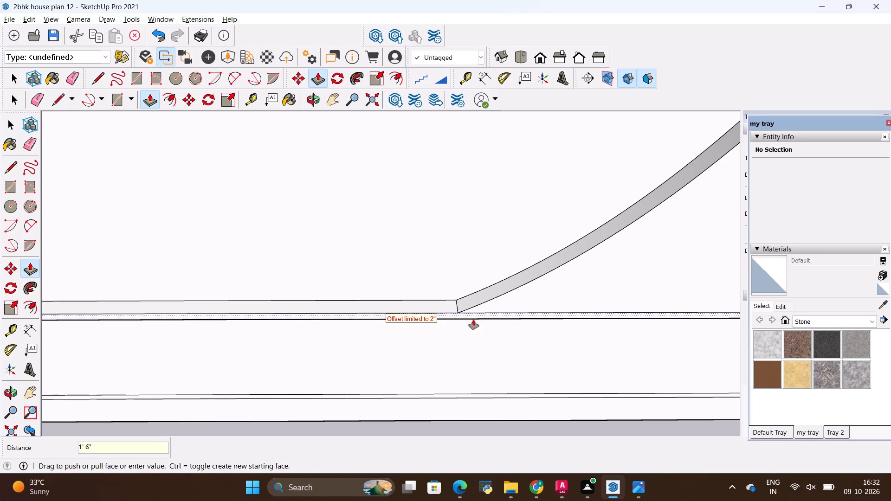
Push/Pull the countertop's thin front edge face out a further 16".
{"action": "scroll", "coordinate": [489, 319], "scroll_direction": "up", "scroll_amount": 7}
{"action": "middle_click_drag", "start_coordinate": [449, 328], "coordinate": [469, 279]}
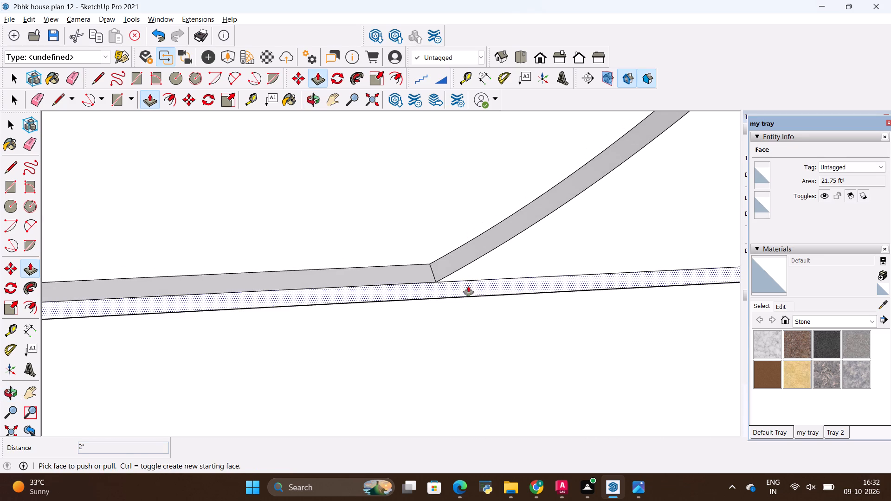
{"action": "left_click", "coordinate": [468, 288]}
{"action": "key", "text": "BackSpace"}
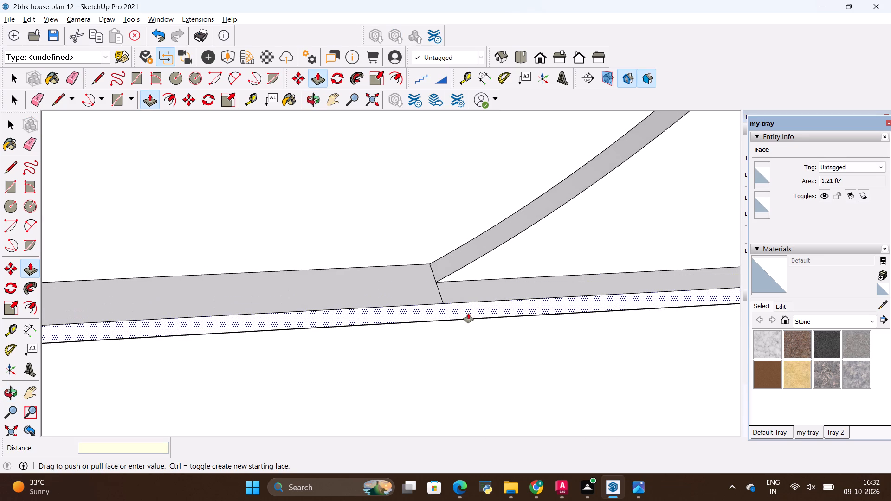
{"action": "type", "text": "16"}
{"action": "key", "text": "shift+quotedbl"}
{"action": "key", "text": "Return"}
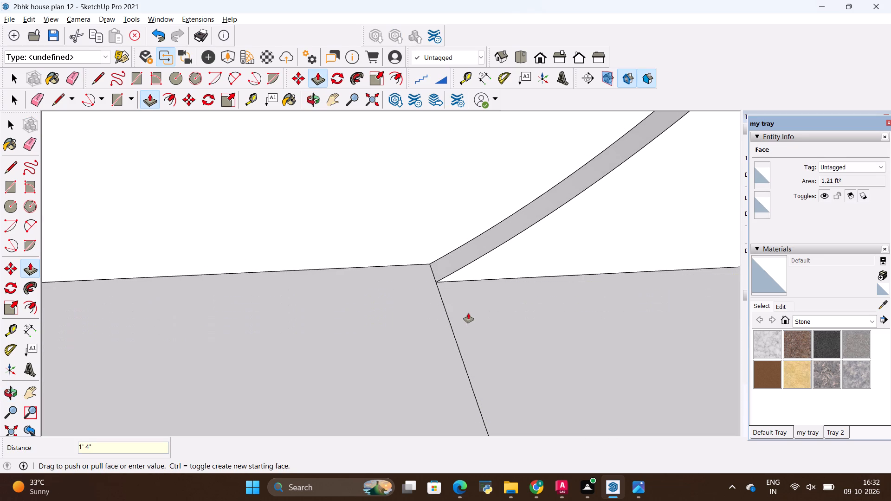
Push/Pull the low cabinet's front face and the thin strip along its bottom out by the same 16".
{"action": "scroll", "coordinate": [414, 237], "scroll_direction": "down", "scroll_amount": 6}
{"action": "scroll", "coordinate": [390, 198], "scroll_direction": "down", "scroll_amount": 5}
{"action": "scroll", "coordinate": [390, 198], "scroll_direction": "up", "scroll_amount": 1}
{"action": "scroll", "coordinate": [399, 330], "scroll_direction": "down", "scroll_amount": 1}
{"action": "middle_click_drag", "start_coordinate": [399, 339], "coordinate": [399, 326]}
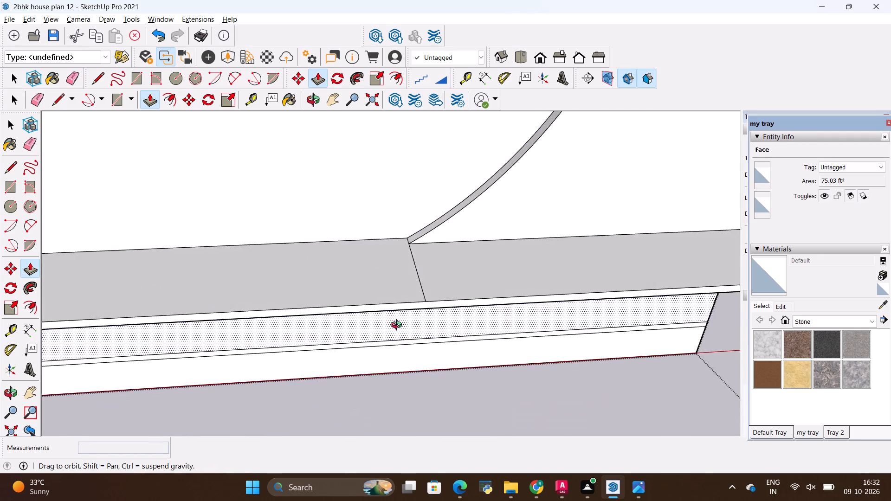
{"action": "middle_click_drag", "start_coordinate": [399, 326], "coordinate": [400, 228]}
{"action": "scroll", "coordinate": [391, 214], "scroll_direction": "up", "scroll_amount": 1}
{"action": "double_click", "coordinate": [392, 213]}
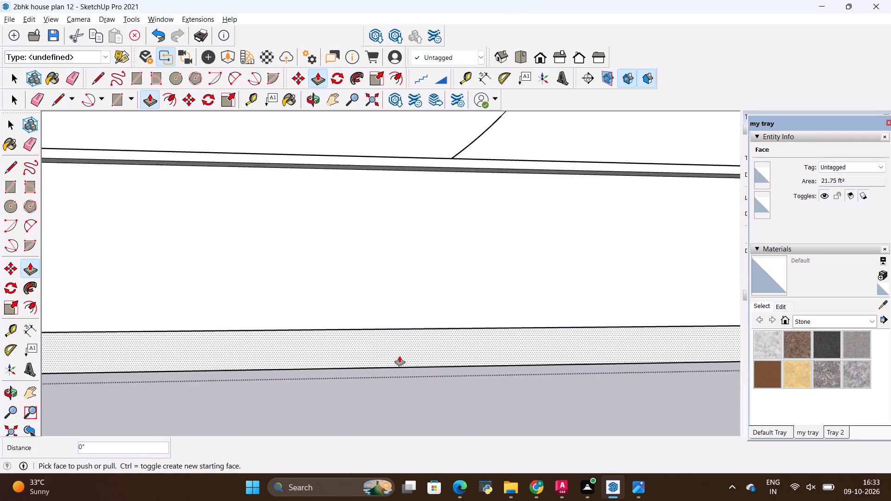
{"action": "scroll", "coordinate": [400, 357], "scroll_direction": "up", "scroll_amount": 8}
{"action": "double_click", "coordinate": [396, 282]}
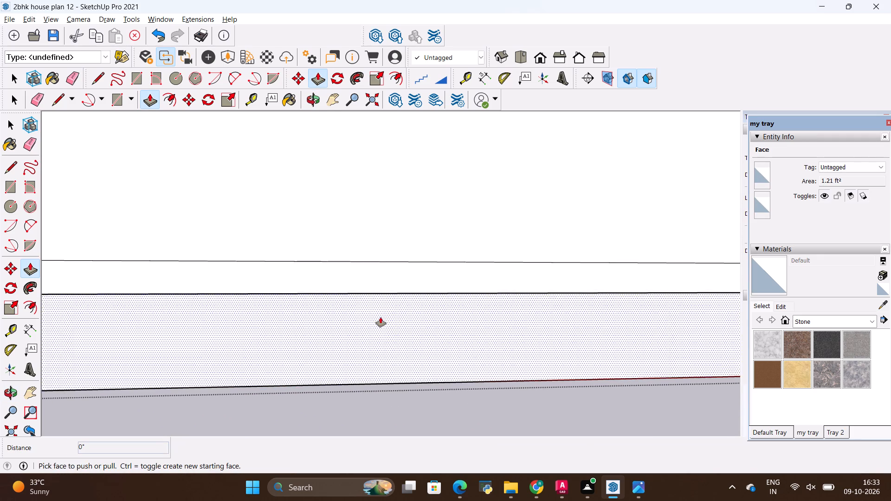
Erase the two seam edges crossing the countertop's top face at the lower ends of the side panel curves.
{"action": "scroll", "coordinate": [380, 320], "scroll_direction": "down", "scroll_amount": 11}
{"action": "middle_click_drag", "start_coordinate": [415, 202], "coordinate": [421, 344]}
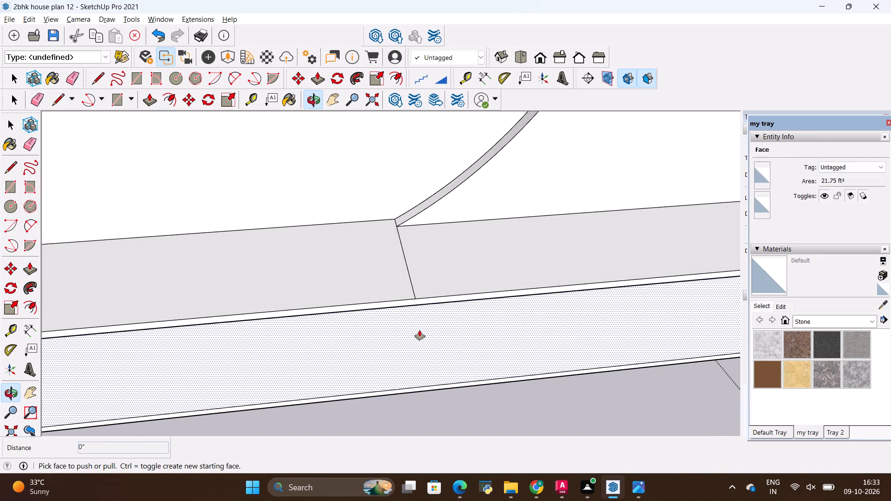
{"action": "scroll", "coordinate": [420, 330], "scroll_direction": "down", "scroll_amount": 11}
{"action": "key", "text": "e"}
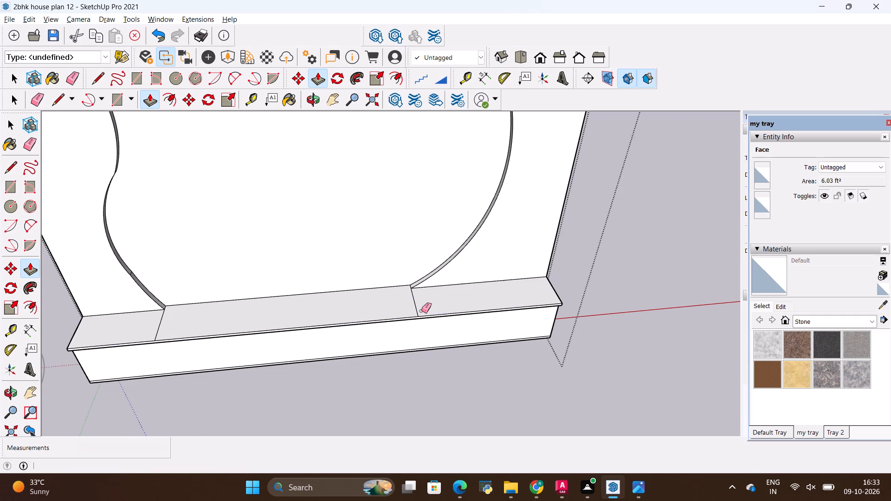
{"action": "left_click_drag", "start_coordinate": [425, 303], "coordinate": [409, 302]}
{"action": "left_click_drag", "start_coordinate": [168, 319], "coordinate": [145, 326]}
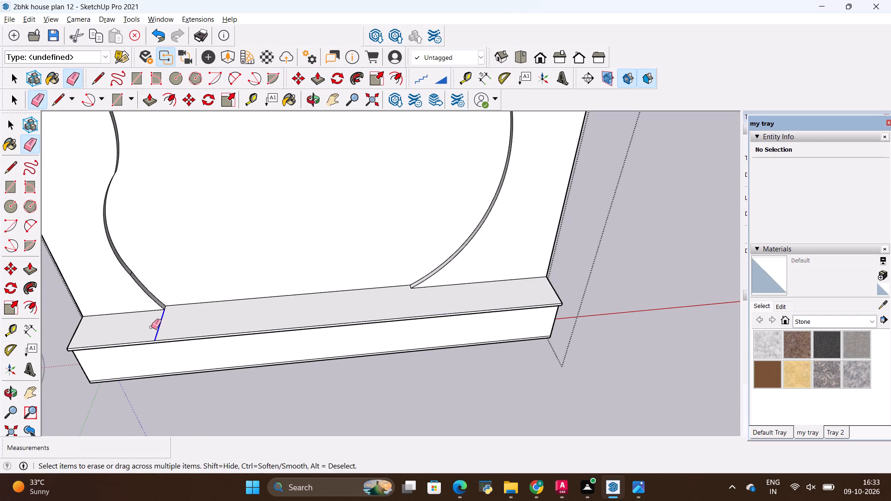
After checking the rounded cabinet ends in the reference photo, place a guide 1' in from the countertop's right end.
{"action": "scroll", "coordinate": [316, 301], "scroll_direction": "down", "scroll_amount": 6}
{"action": "key", "text": "alt+Tab"}
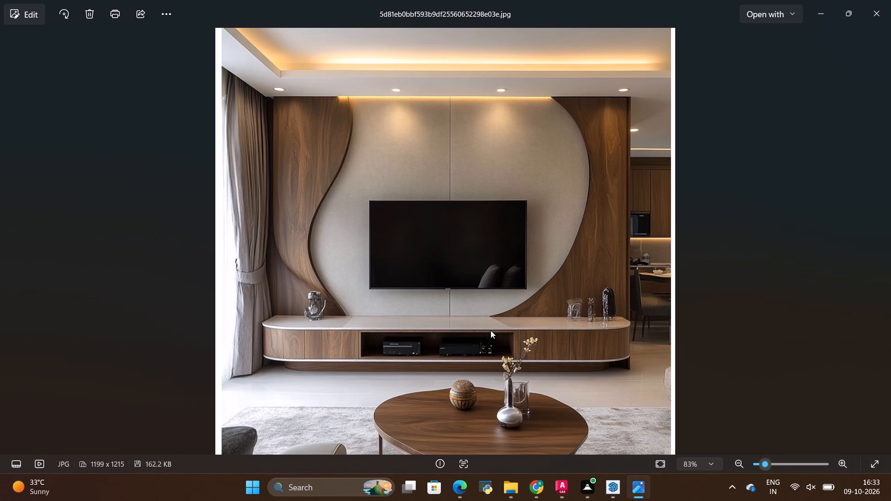
{"action": "key", "text": "alt+Tab"}
{"action": "scroll", "coordinate": [427, 295], "scroll_direction": "up", "scroll_amount": 9}
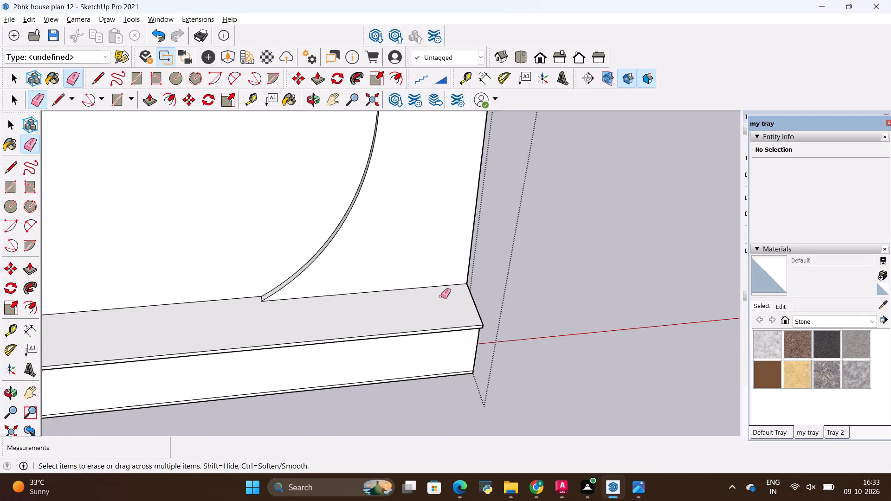
{"action": "scroll", "coordinate": [441, 296], "scroll_direction": "up", "scroll_amount": 3}
{"action": "key", "text": "t"}
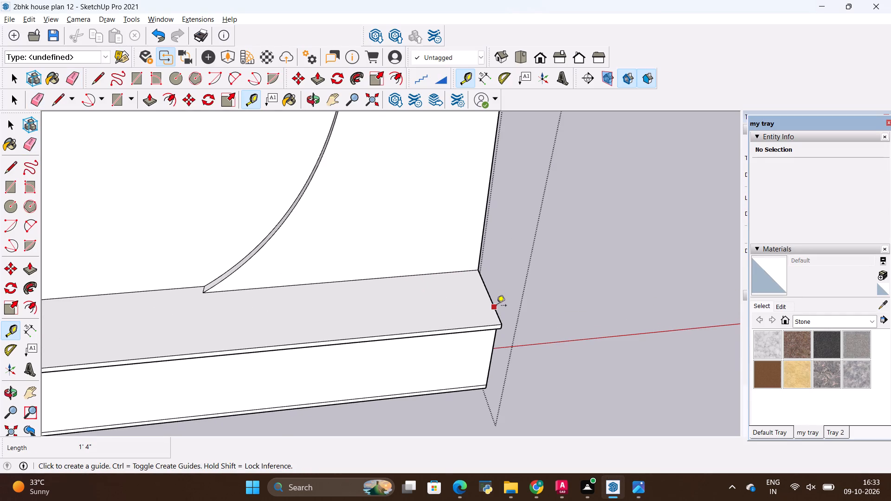
{"action": "left_click", "coordinate": [497, 306]}
{"action": "key", "text": "BackSpace"}
{"action": "type", "text": "1'"}
{"action": "key", "text": "Return"}
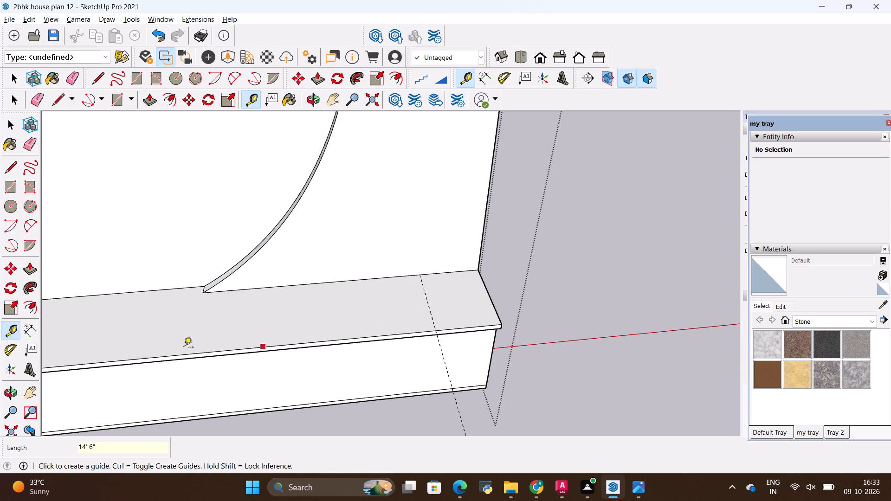
{"action": "key", "text": "Escape"}
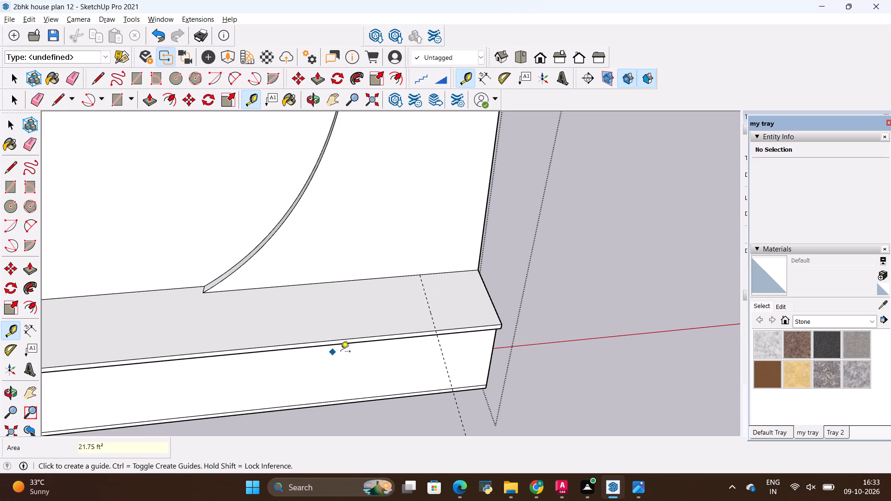
Place a matching guide 1' in from the countertop's left end.
{"action": "scroll", "coordinate": [454, 297], "scroll_direction": "up", "scroll_amount": 2}
{"action": "scroll", "coordinate": [403, 303], "scroll_direction": "up", "scroll_amount": 3}
{"action": "scroll", "coordinate": [441, 322], "scroll_direction": "down", "scroll_amount": 12}
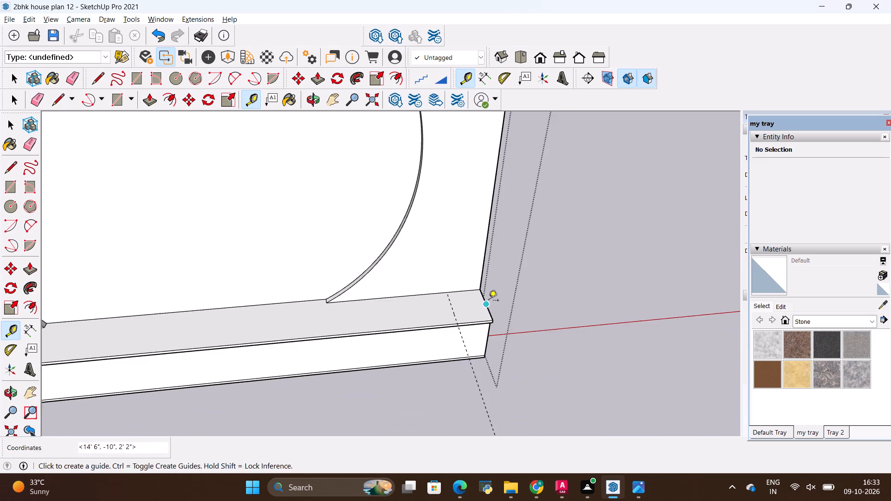
{"action": "scroll", "coordinate": [489, 301], "scroll_direction": "down", "scroll_amount": 6}
{"action": "scroll", "coordinate": [149, 322], "scroll_direction": "up", "scroll_amount": 7}
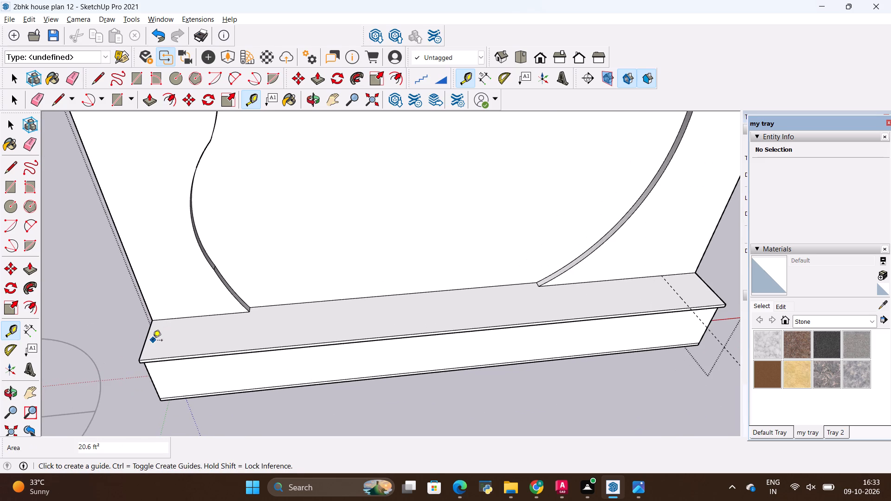
{"action": "left_click", "coordinate": [144, 343]}
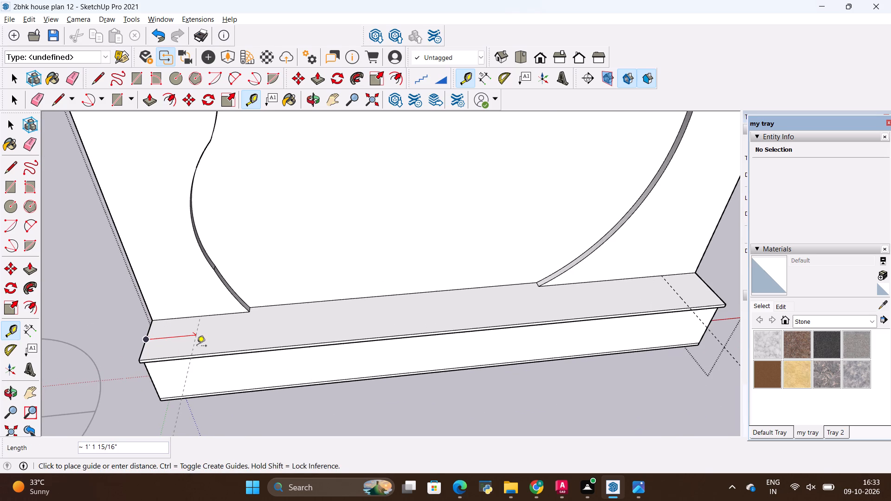
{"action": "key", "text": "BackSpace"}
{"action": "type", "text": "1'"}
{"action": "key", "text": "Return"}
{"action": "key", "text": "Escape"}
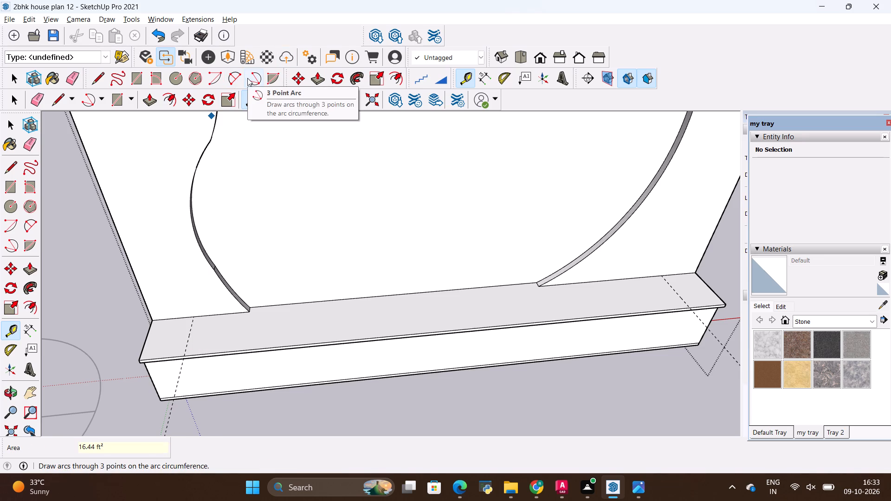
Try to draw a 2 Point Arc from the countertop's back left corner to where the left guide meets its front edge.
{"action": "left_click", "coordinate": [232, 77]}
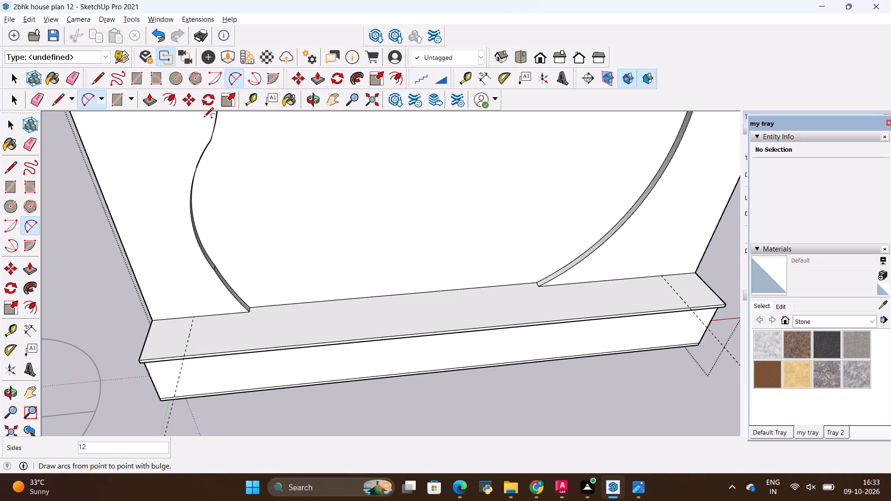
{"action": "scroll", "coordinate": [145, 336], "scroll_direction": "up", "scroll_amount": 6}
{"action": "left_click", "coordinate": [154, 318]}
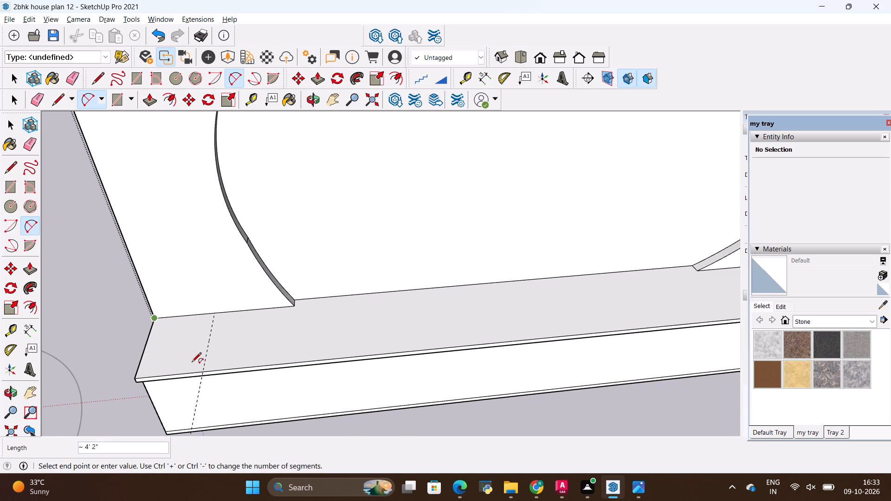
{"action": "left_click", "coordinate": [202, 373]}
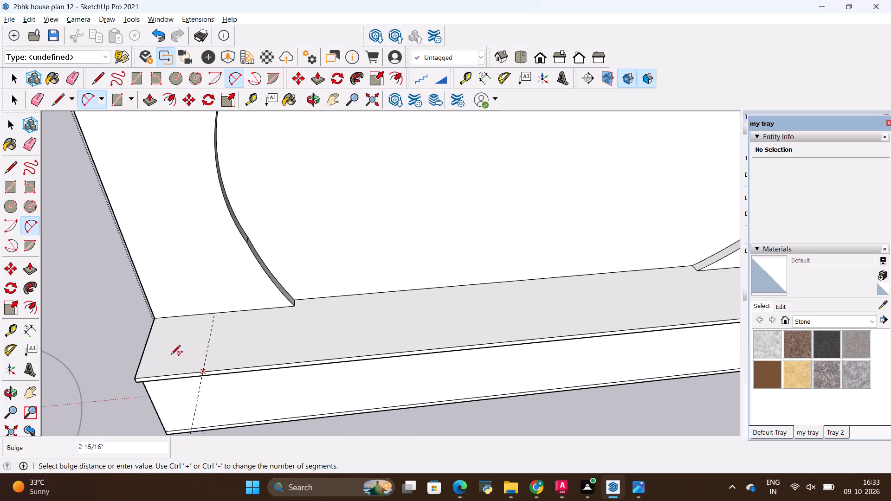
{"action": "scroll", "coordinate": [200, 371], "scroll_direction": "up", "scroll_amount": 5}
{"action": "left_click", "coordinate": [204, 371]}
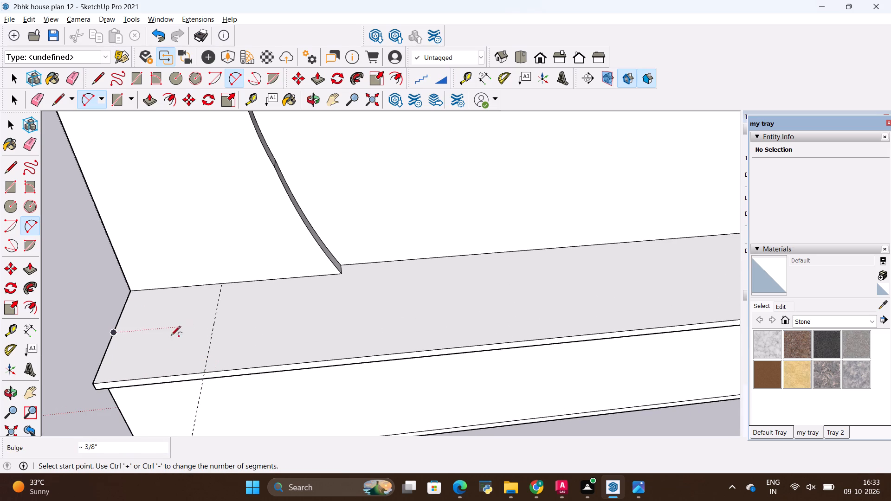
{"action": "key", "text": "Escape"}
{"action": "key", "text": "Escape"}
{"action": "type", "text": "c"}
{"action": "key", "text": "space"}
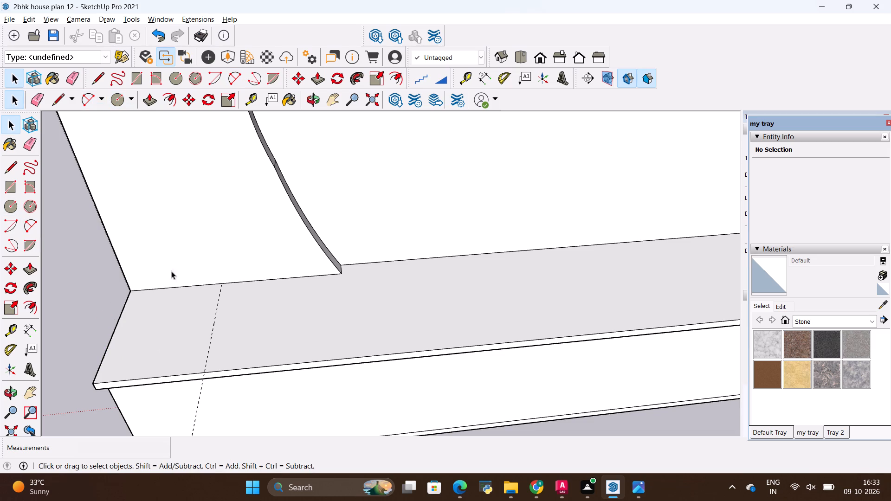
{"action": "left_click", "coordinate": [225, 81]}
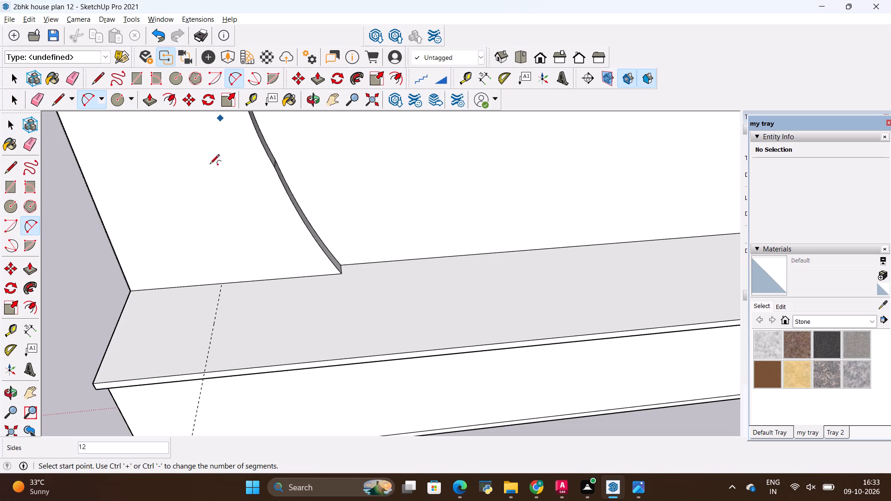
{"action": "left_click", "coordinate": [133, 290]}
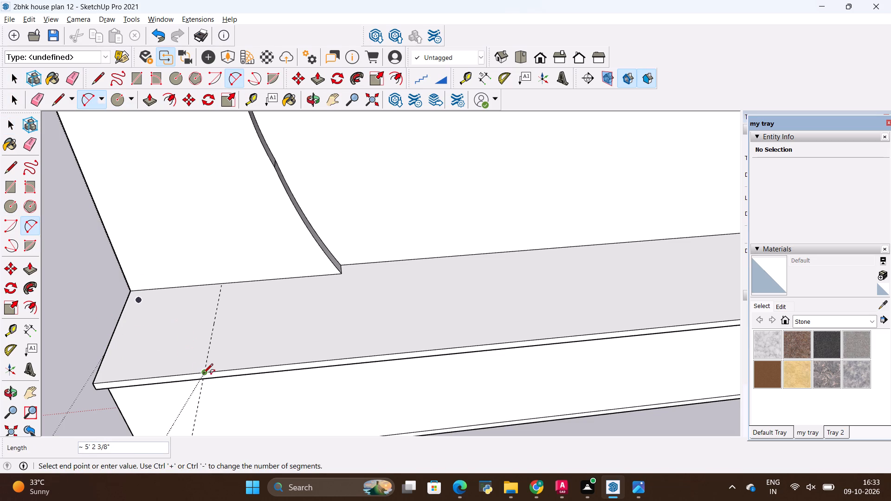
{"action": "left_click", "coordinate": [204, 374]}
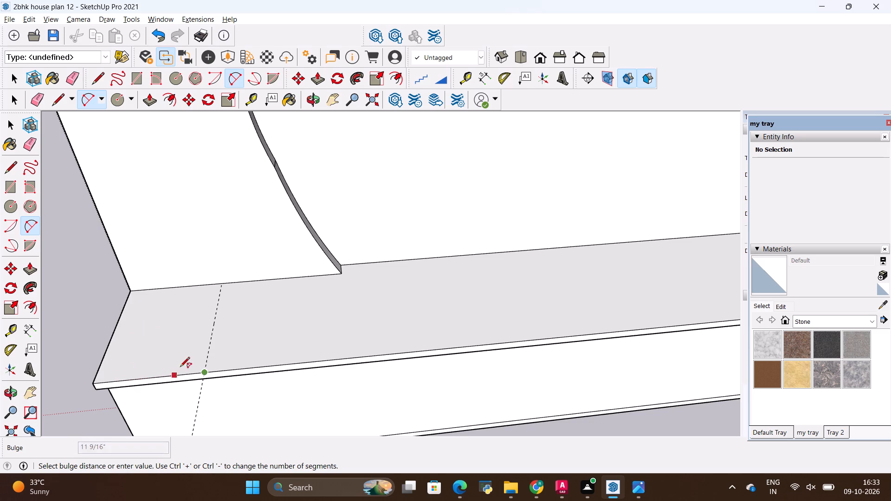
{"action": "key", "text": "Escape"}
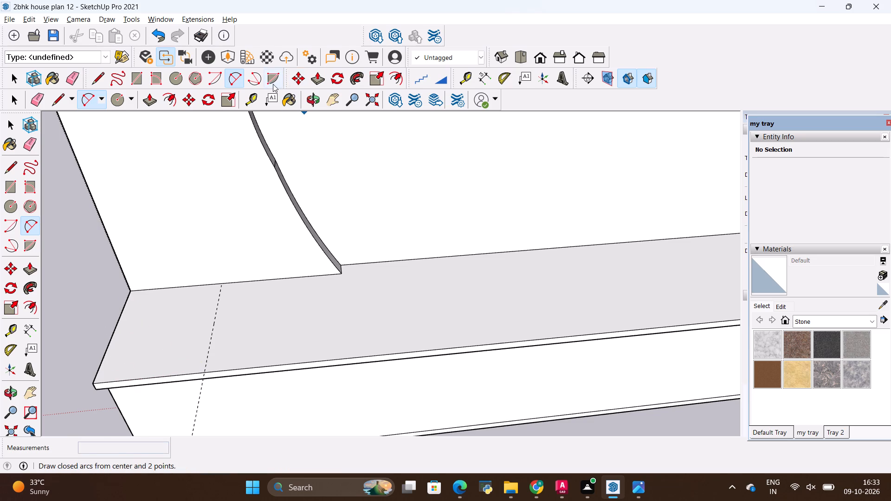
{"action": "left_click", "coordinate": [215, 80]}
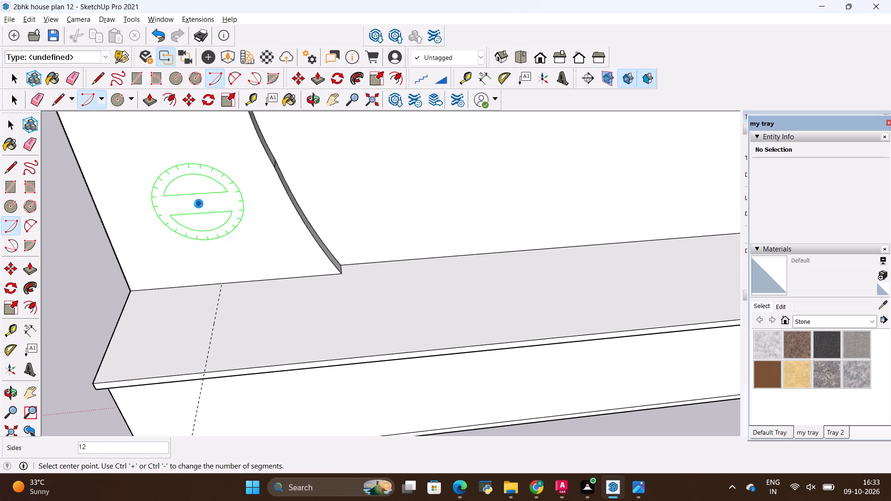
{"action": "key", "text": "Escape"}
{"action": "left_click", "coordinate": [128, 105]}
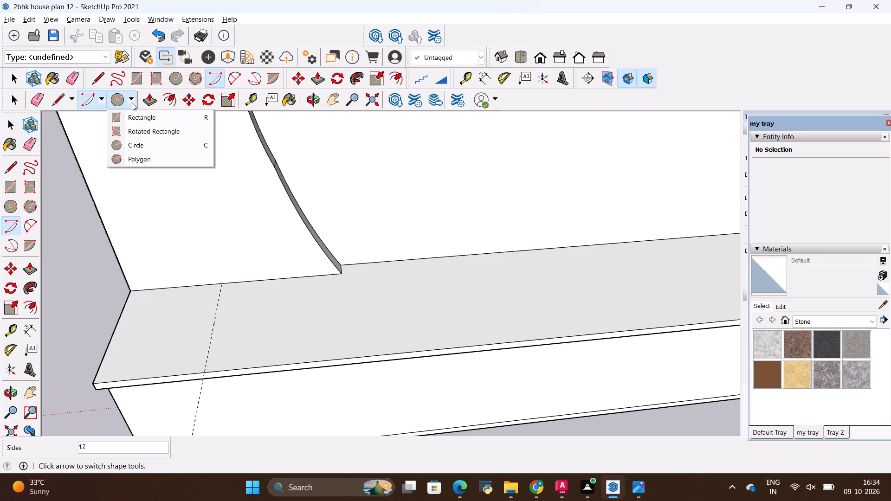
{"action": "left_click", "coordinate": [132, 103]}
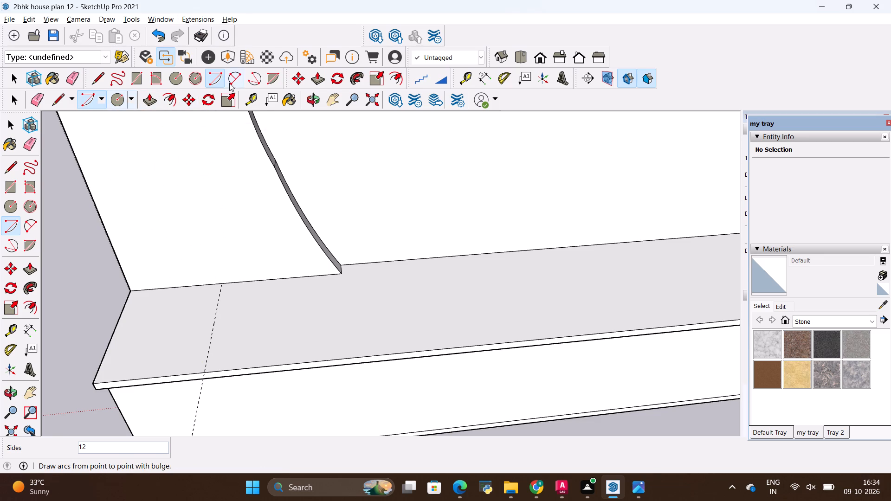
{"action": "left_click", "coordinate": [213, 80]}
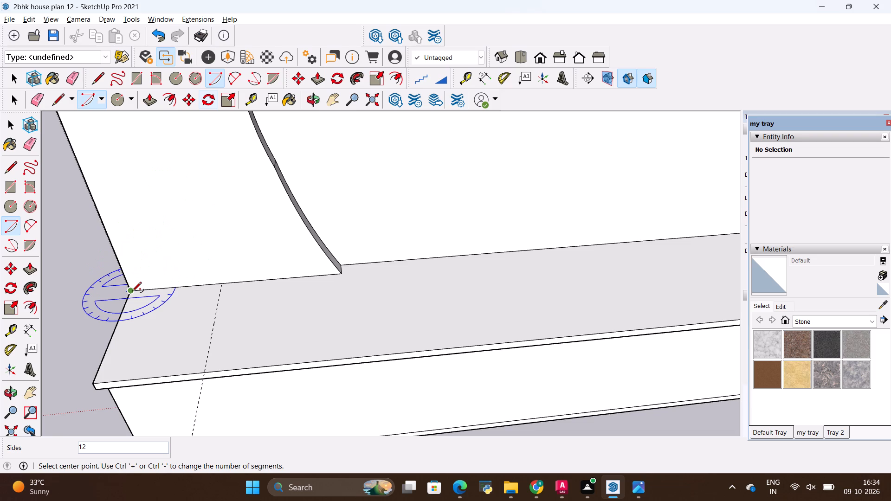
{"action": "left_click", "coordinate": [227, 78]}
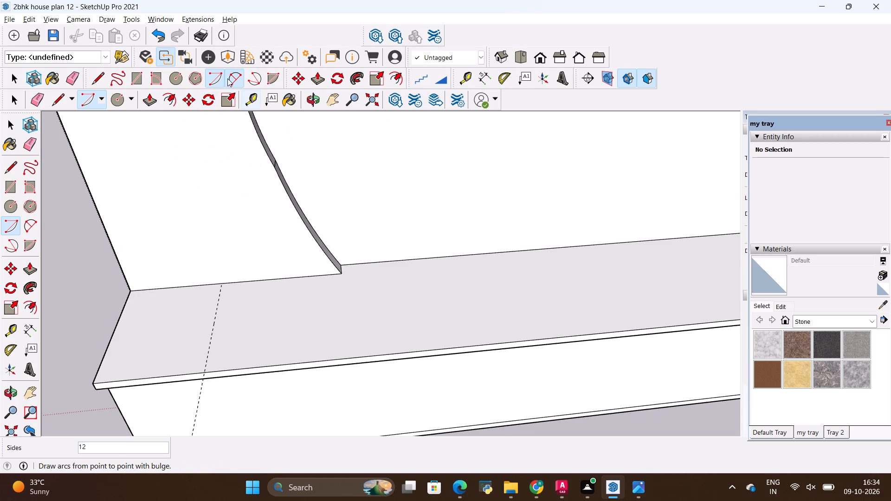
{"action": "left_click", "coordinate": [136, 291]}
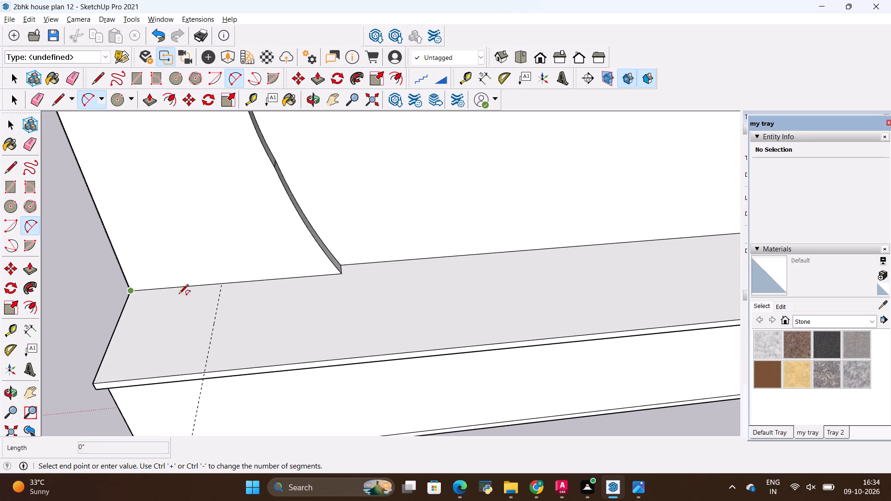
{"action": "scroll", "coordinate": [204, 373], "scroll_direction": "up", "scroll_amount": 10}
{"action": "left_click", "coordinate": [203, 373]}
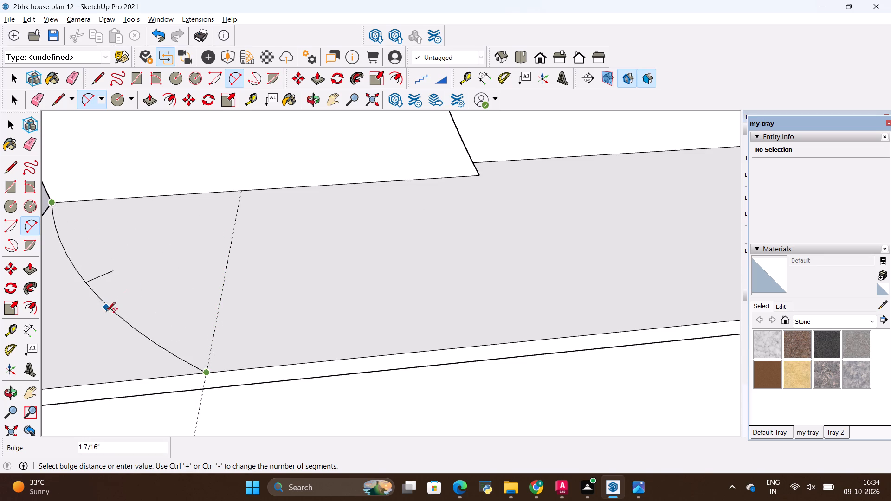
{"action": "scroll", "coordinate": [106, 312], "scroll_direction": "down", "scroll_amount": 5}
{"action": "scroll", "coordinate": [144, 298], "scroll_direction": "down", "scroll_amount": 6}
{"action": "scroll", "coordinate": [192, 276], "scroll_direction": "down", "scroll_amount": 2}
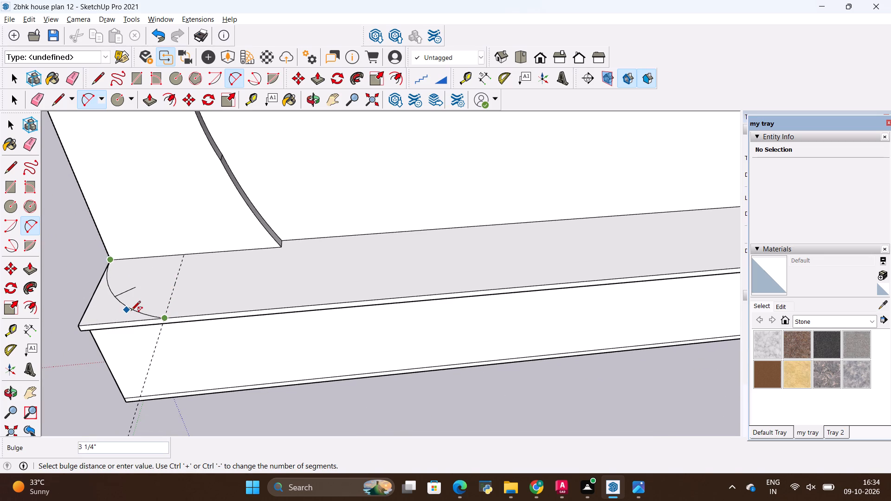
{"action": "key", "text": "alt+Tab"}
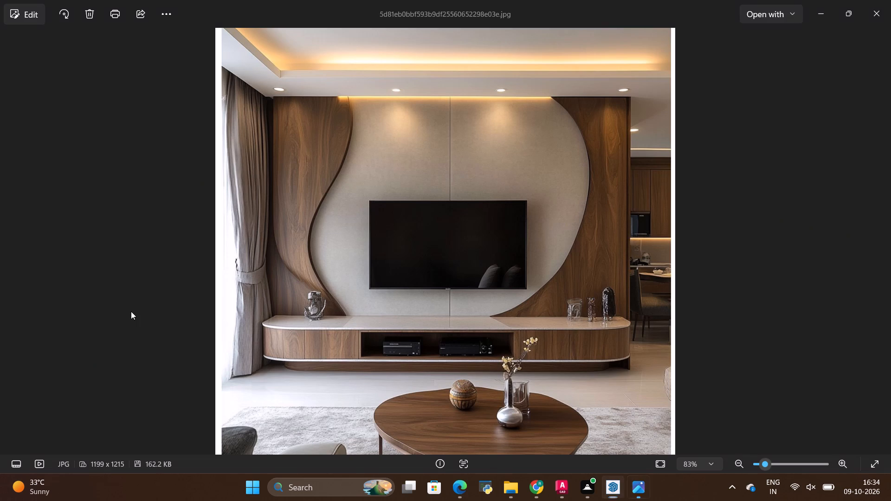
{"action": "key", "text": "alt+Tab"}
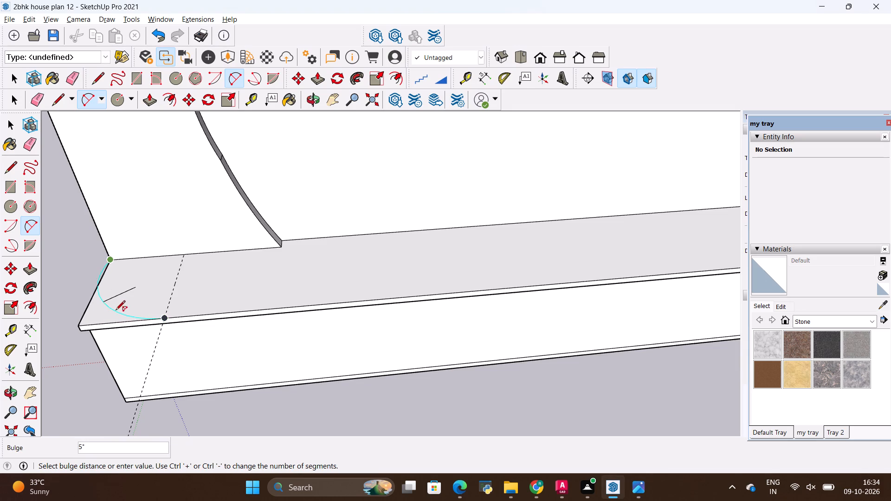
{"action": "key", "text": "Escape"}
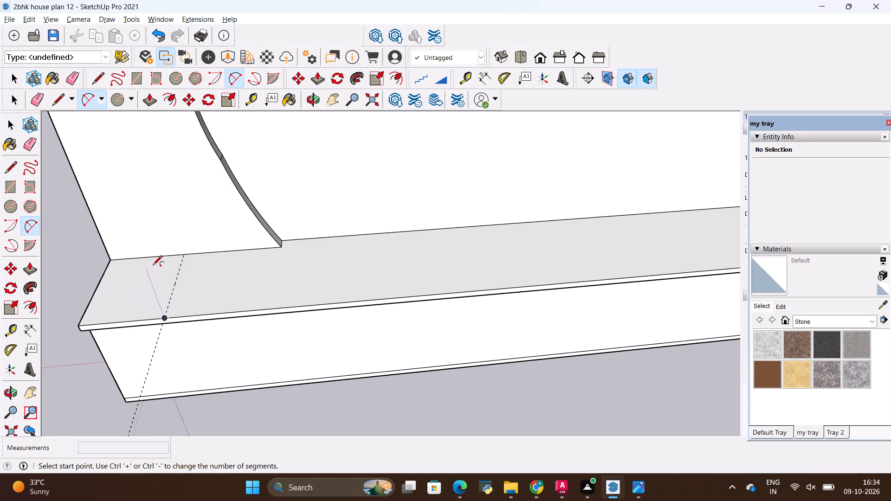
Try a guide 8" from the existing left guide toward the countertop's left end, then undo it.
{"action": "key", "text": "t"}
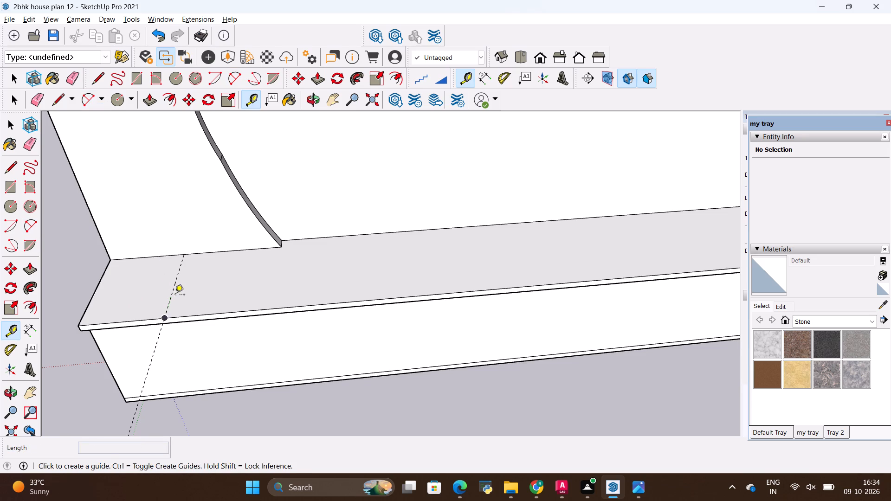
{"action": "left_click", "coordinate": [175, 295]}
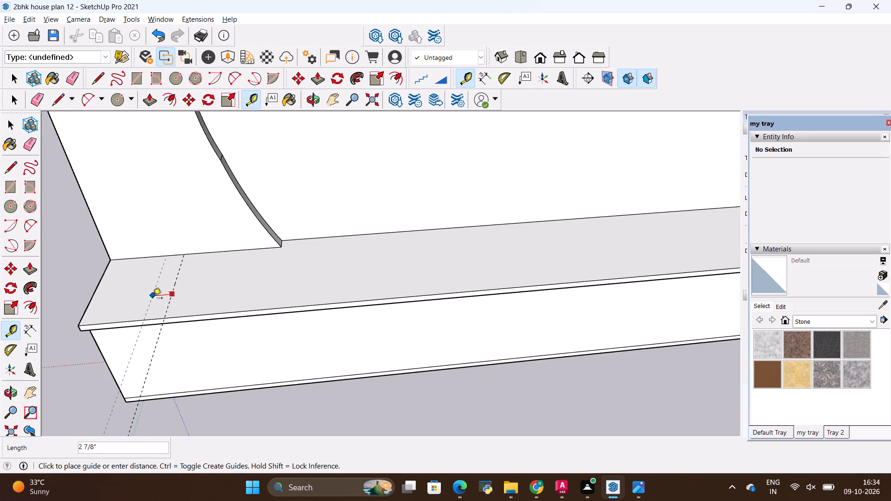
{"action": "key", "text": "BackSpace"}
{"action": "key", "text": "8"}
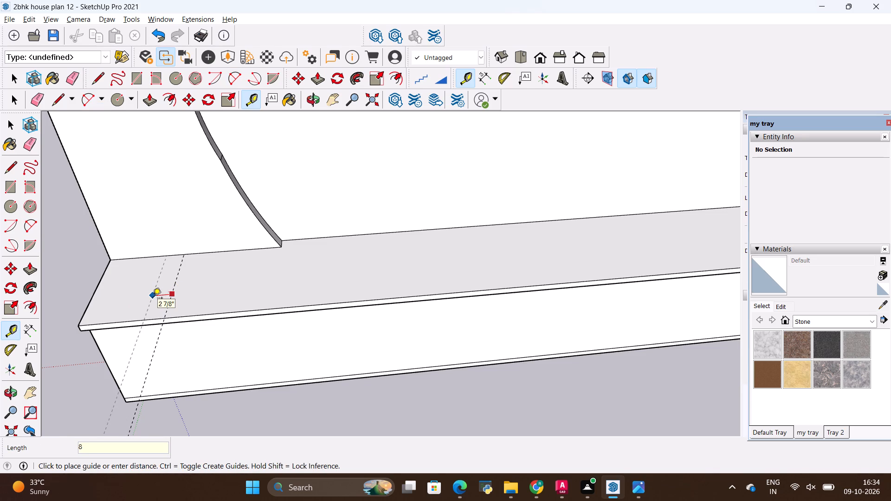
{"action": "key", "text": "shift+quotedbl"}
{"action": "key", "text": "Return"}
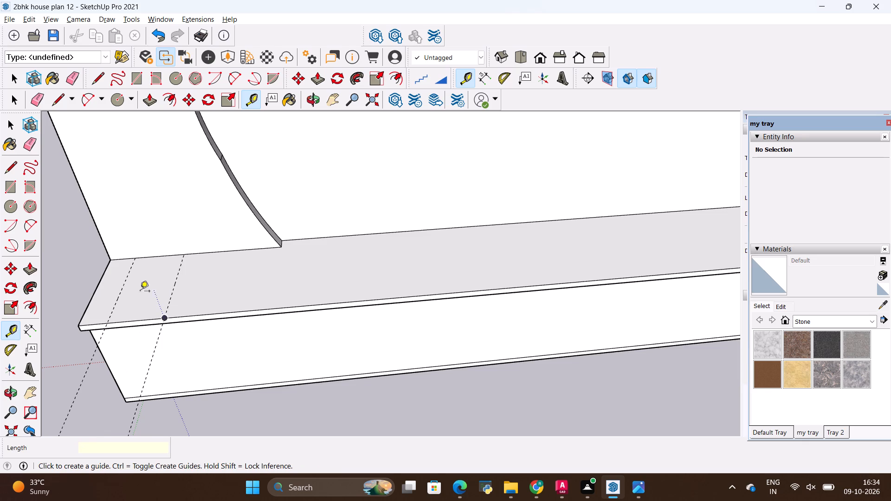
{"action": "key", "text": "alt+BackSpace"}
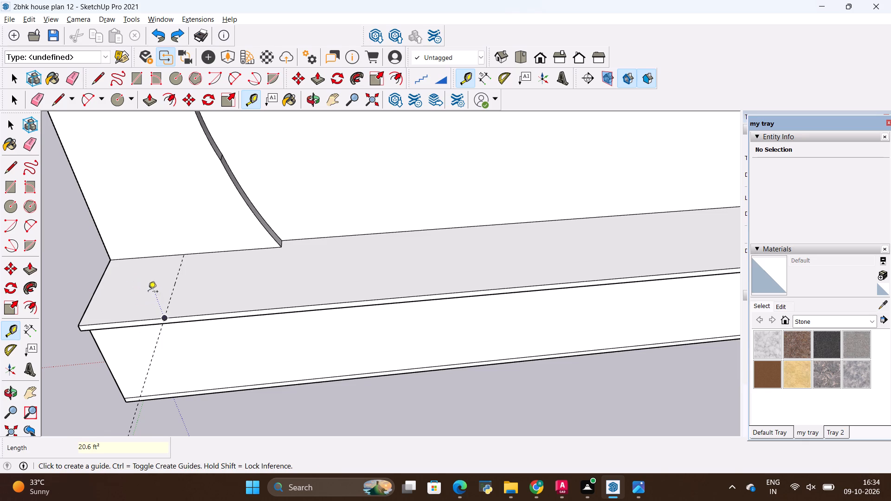
Place a guide 4" from the existing left guide, toward the countertop's left end.
{"action": "left_click", "coordinate": [169, 299]}
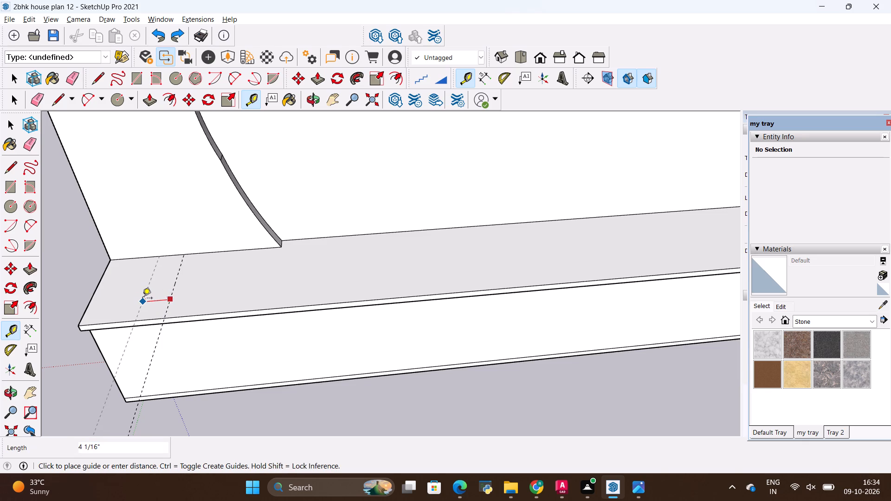
{"action": "key", "text": "BackSpace"}
{"action": "key", "text": "4"}
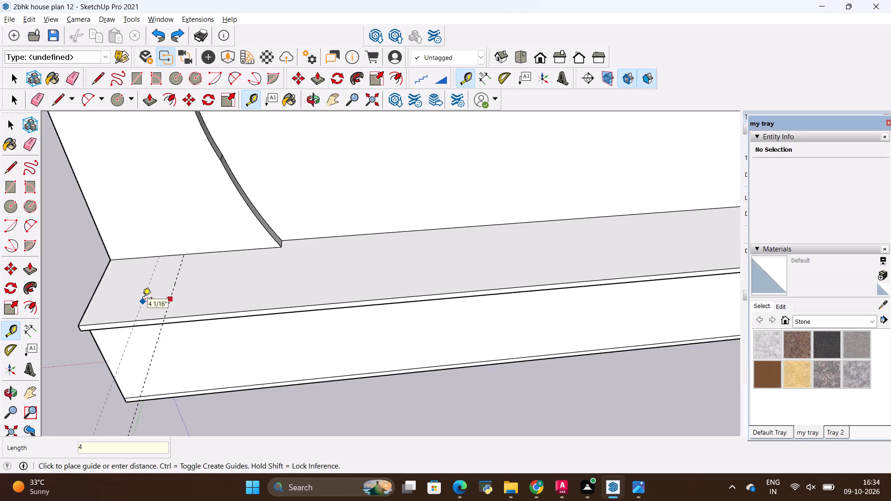
{"action": "key", "text": "apostrophe"}
{"action": "key", "text": "Return"}
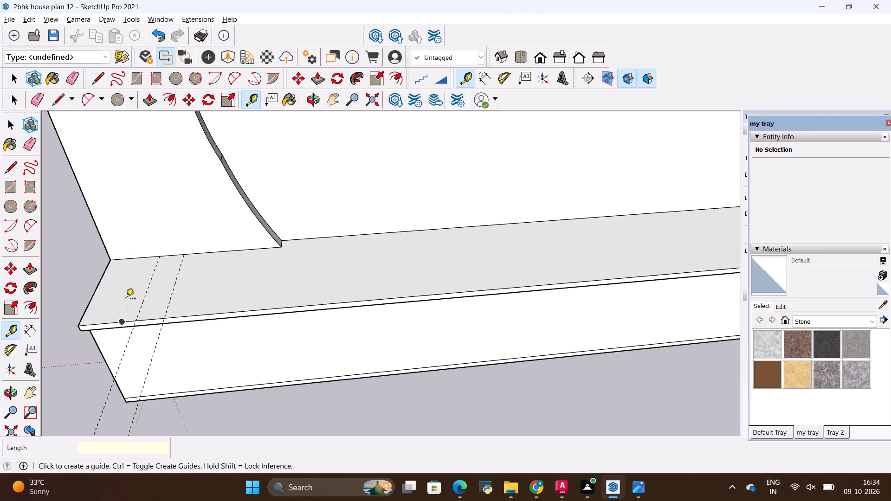
Place a lengthwise guide on the countertop's top face, 4" forward of its back edge.
{"action": "left_click", "coordinate": [119, 322]}
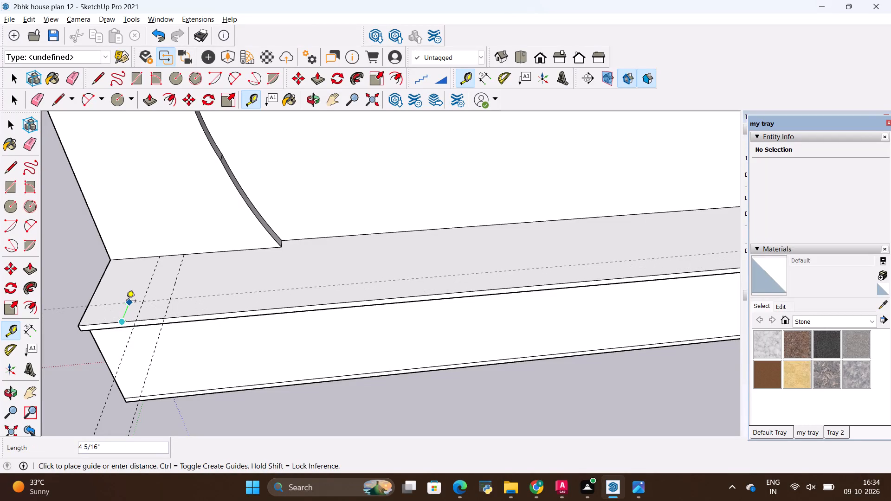
{"action": "key", "text": "Escape"}
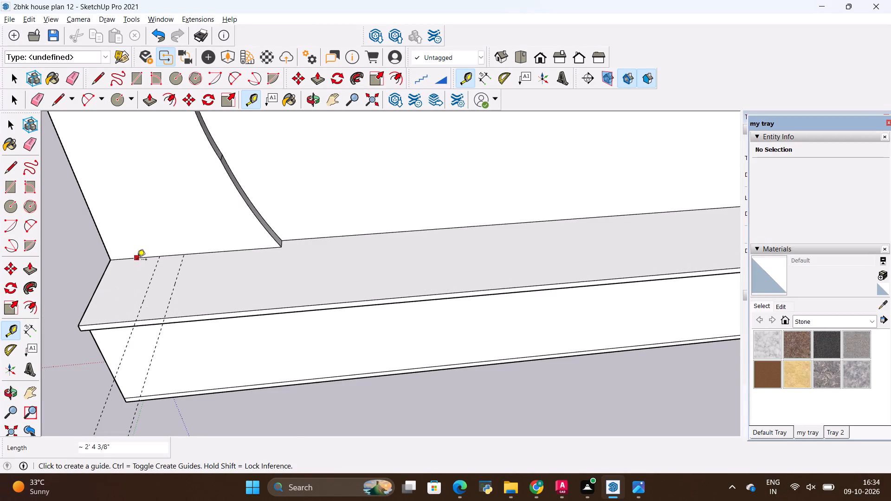
{"action": "left_click", "coordinate": [137, 259]}
{"action": "key", "text": "BackSpace"}
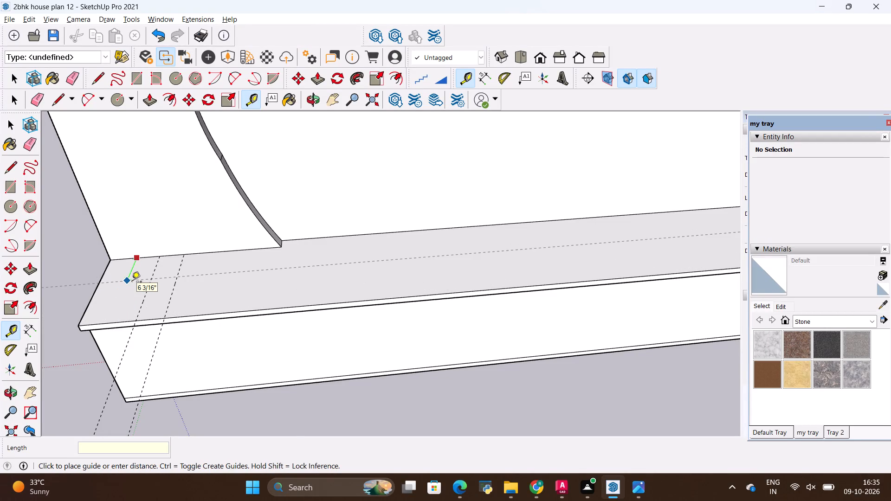
{"action": "key", "text": "4"}
{"action": "key", "text": "shift+quotedbl"}
{"action": "key", "text": "Return"}
{"action": "key", "text": "Escape"}
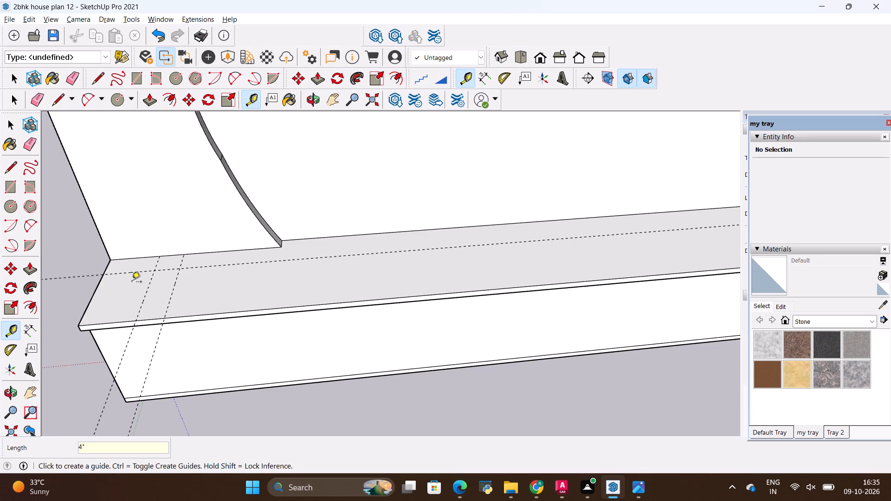
Draw a 2 Point Arc from the outer guide's front-edge intersection to the lengthwise guide near the left end, bulging outward about 4 5/8".
{"action": "scroll", "coordinate": [113, 250], "scroll_direction": "up", "scroll_amount": 5}
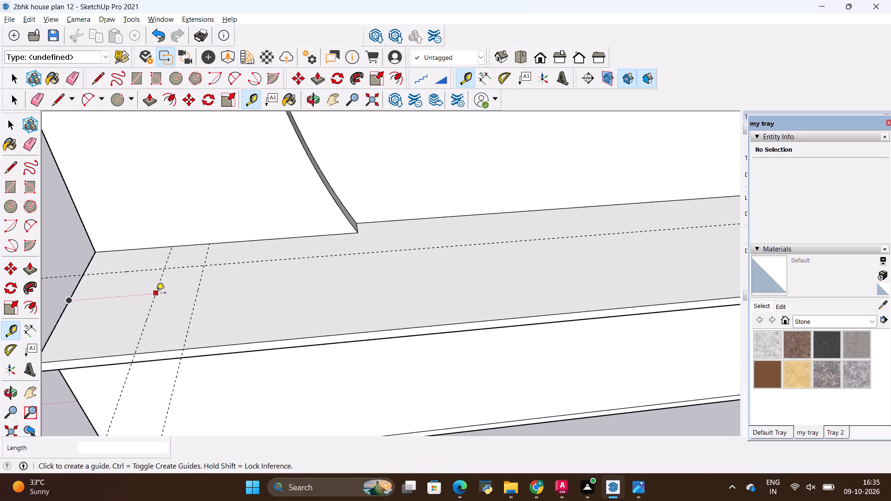
{"action": "scroll", "coordinate": [143, 304], "scroll_direction": "down", "scroll_amount": 5}
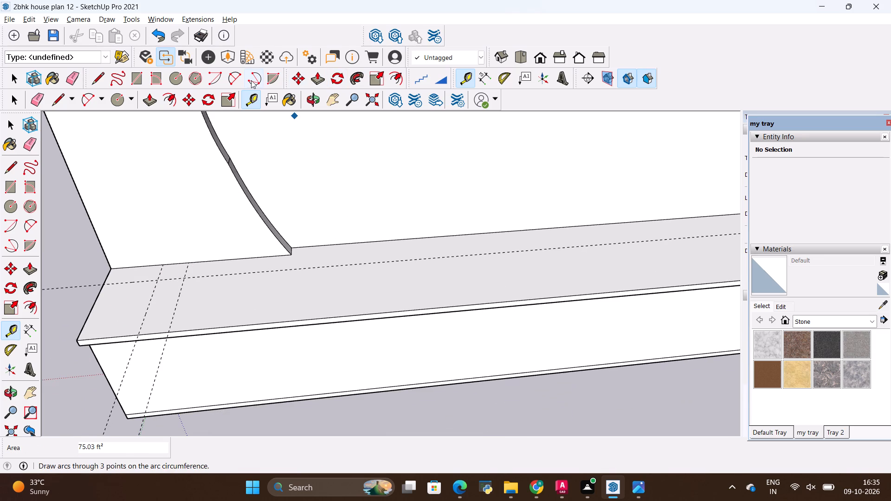
{"action": "left_click", "coordinate": [229, 79]}
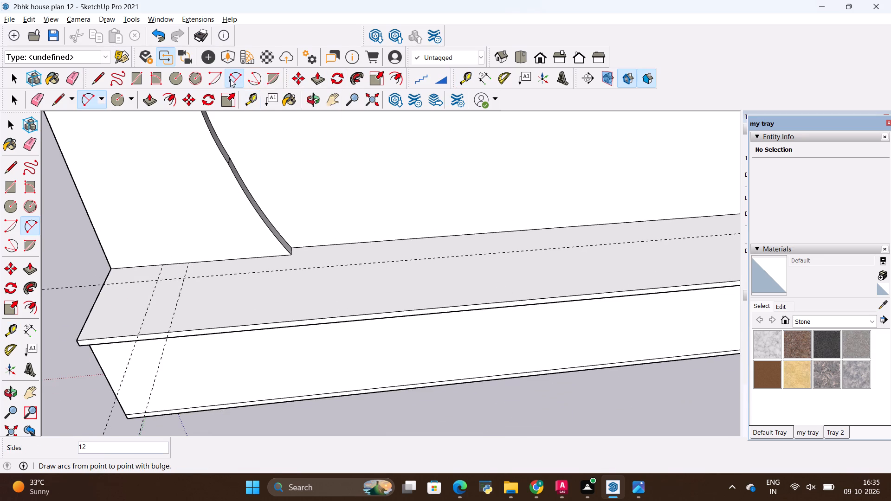
{"action": "left_click", "coordinate": [139, 334]}
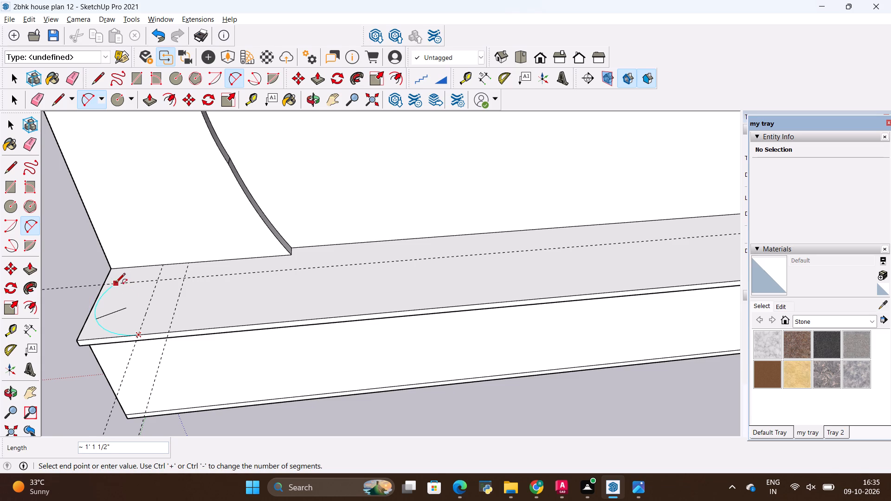
{"action": "left_click", "coordinate": [116, 285]}
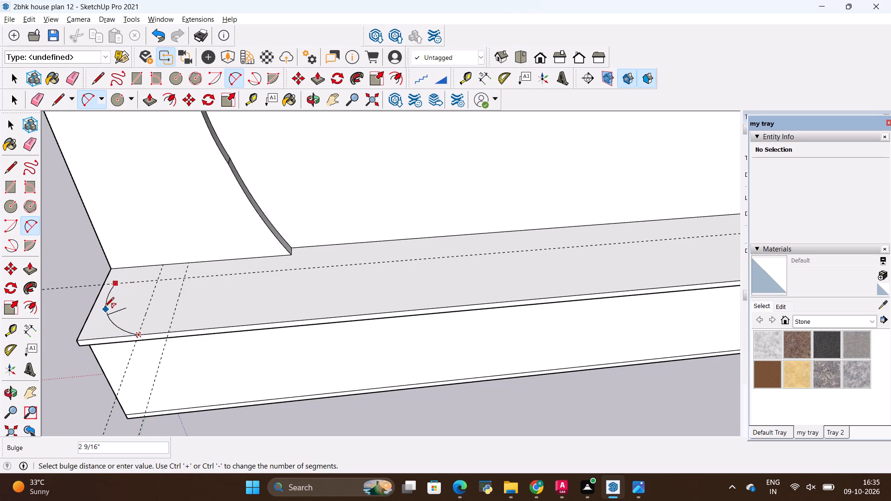
{"action": "scroll", "coordinate": [94, 313], "scroll_direction": "up", "scroll_amount": 6}
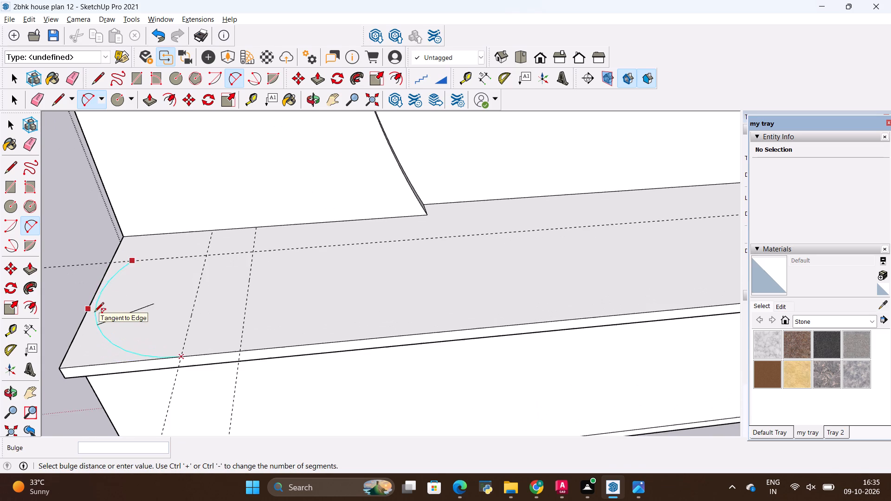
{"action": "scroll", "coordinate": [94, 313], "scroll_direction": "up", "scroll_amount": 9}
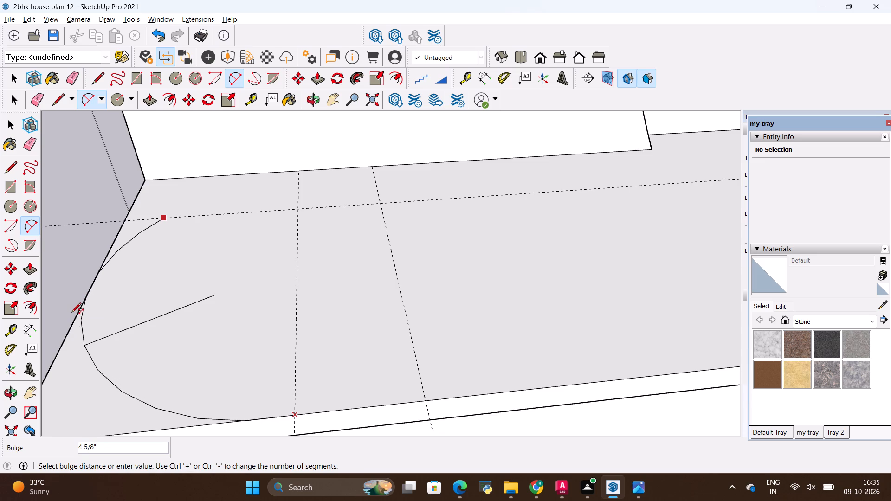
{"action": "left_click", "coordinate": [71, 313]}
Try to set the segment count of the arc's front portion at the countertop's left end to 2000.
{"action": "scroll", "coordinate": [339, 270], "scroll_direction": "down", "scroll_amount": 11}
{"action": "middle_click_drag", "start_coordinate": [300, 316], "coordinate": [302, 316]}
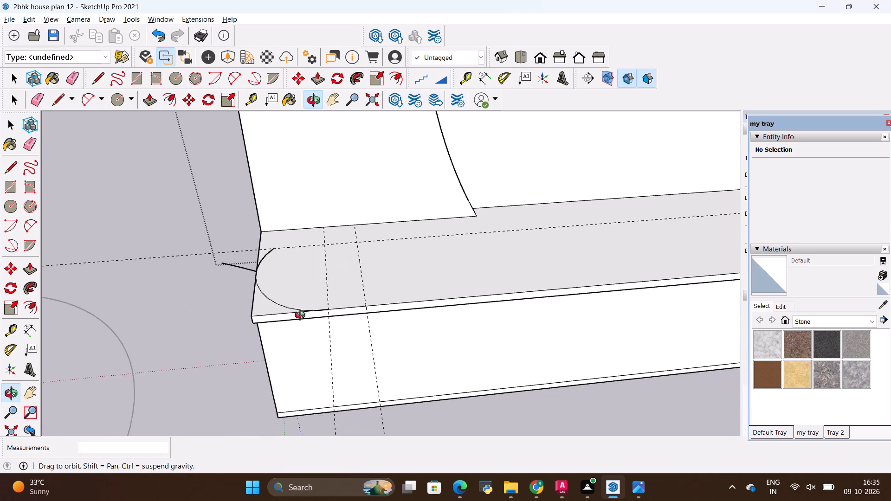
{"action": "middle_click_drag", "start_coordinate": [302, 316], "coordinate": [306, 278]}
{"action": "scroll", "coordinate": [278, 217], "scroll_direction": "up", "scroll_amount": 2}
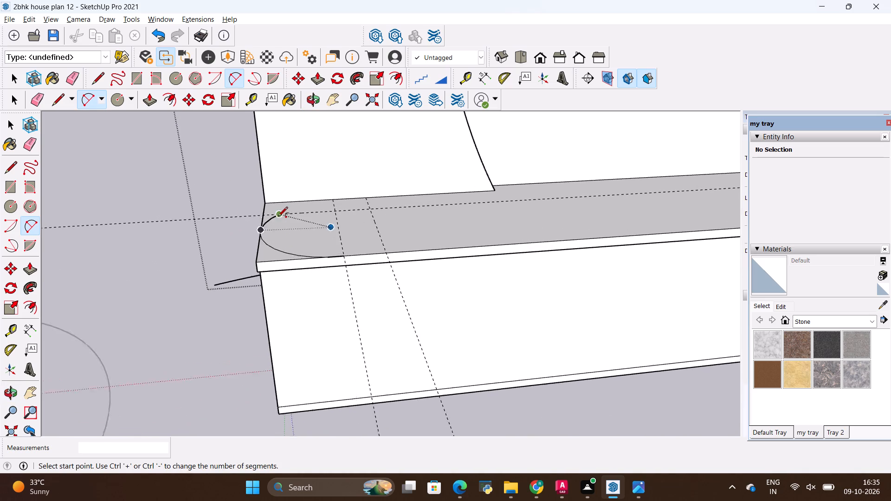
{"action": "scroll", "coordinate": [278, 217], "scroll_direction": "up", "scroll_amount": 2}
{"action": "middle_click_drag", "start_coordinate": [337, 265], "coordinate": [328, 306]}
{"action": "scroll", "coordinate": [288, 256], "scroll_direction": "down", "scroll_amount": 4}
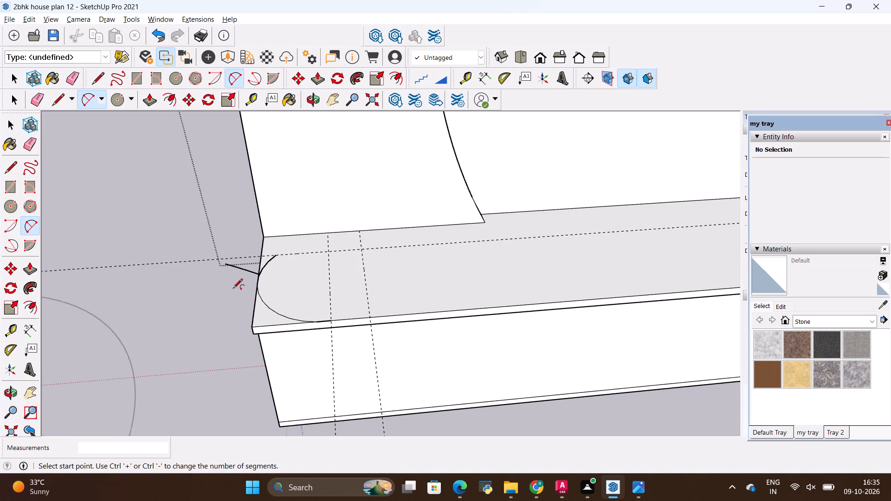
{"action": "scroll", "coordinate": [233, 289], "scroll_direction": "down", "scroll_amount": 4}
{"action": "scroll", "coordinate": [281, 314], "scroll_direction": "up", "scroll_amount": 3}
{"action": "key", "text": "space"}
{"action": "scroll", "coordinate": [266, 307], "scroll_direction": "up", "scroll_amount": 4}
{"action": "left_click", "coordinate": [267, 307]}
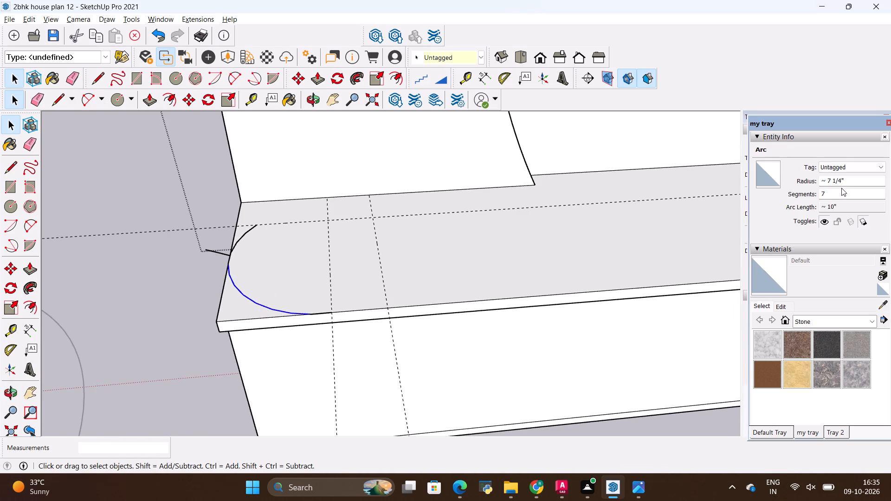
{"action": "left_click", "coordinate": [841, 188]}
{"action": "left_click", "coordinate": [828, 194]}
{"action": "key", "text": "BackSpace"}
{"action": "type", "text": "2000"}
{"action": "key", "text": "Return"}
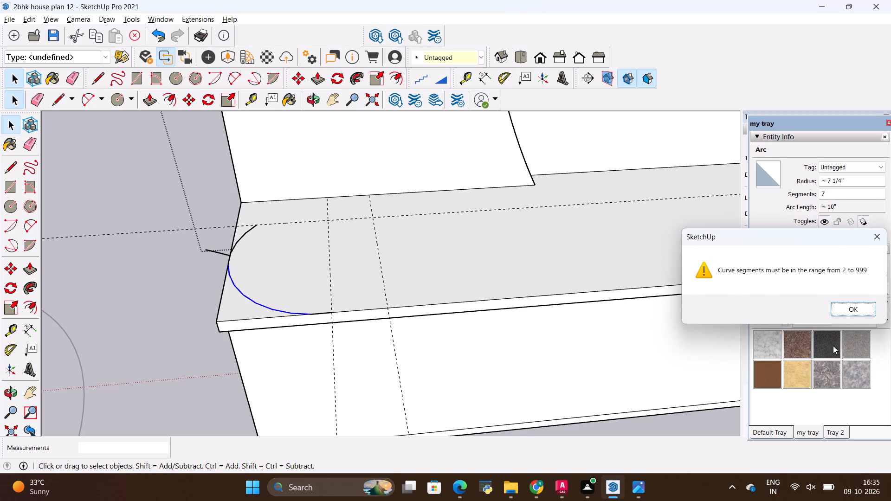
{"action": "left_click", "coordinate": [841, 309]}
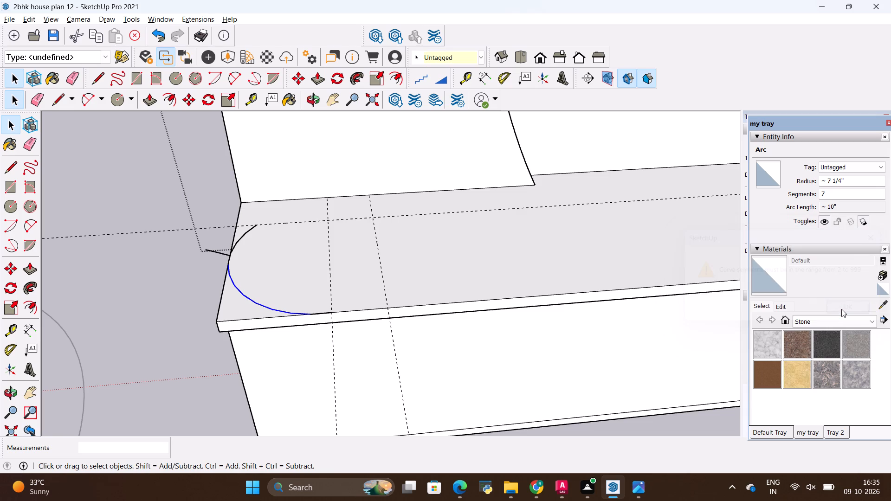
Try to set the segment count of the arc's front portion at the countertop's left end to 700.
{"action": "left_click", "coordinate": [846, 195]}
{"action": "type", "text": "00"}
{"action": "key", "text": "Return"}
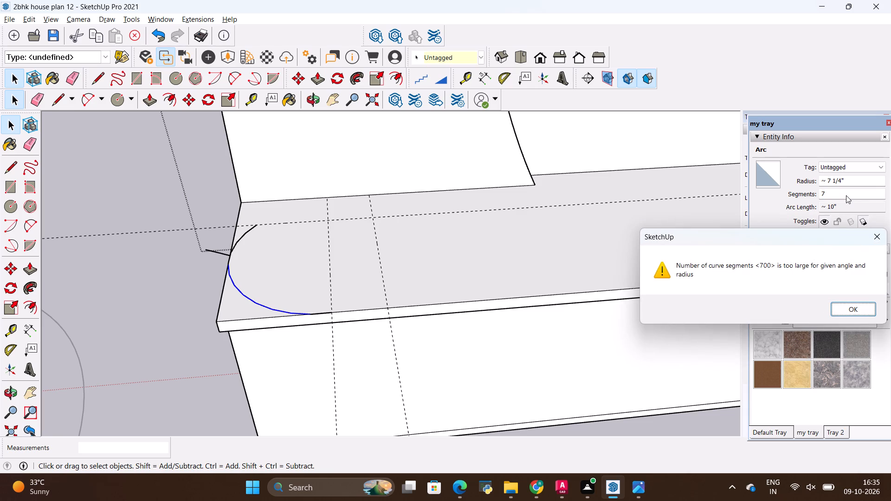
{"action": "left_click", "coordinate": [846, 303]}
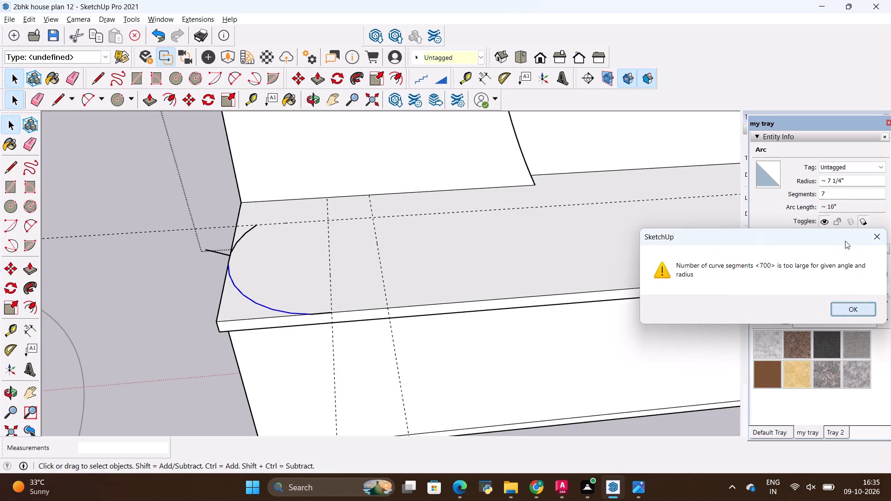
Set the segment count of the arc's front portion at the countertop's left end to 70.
{"action": "left_click", "coordinate": [836, 197]}
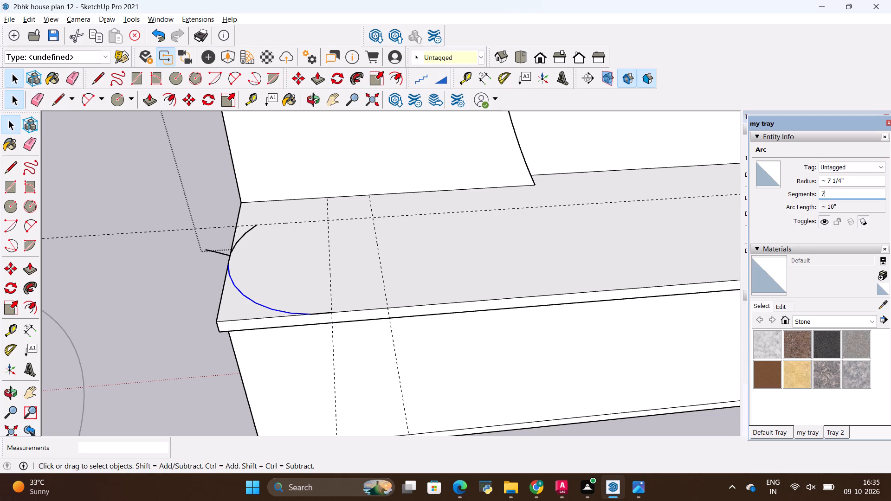
{"action": "key", "text": "0"}
{"action": "key", "text": "Return"}
{"action": "scroll", "coordinate": [149, 307], "scroll_direction": "up", "scroll_amount": 3}
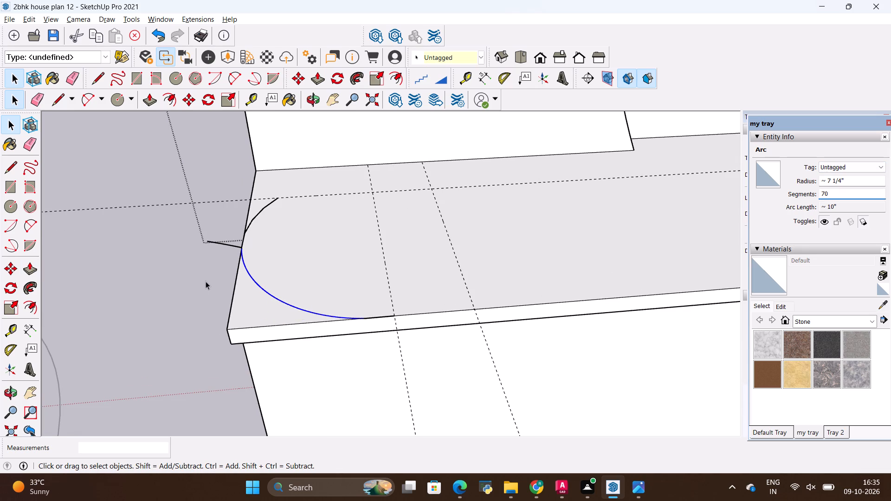
{"action": "key", "text": "space"}
{"action": "left_click", "coordinate": [205, 281]}
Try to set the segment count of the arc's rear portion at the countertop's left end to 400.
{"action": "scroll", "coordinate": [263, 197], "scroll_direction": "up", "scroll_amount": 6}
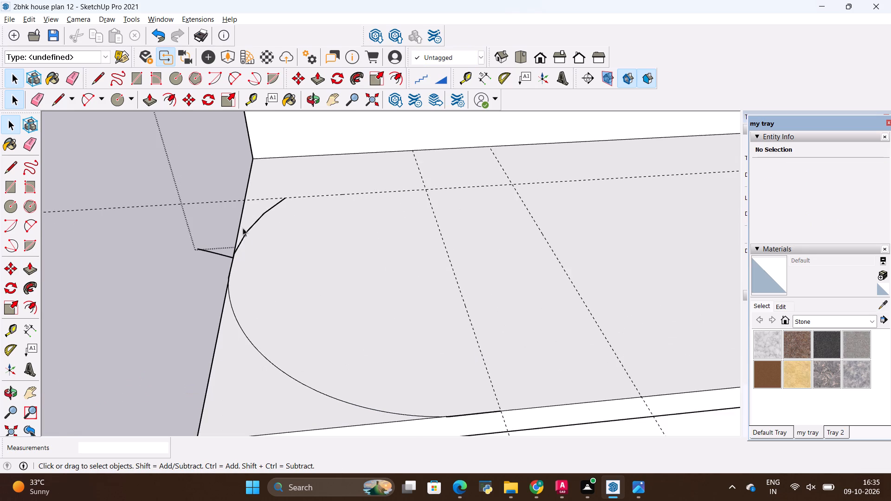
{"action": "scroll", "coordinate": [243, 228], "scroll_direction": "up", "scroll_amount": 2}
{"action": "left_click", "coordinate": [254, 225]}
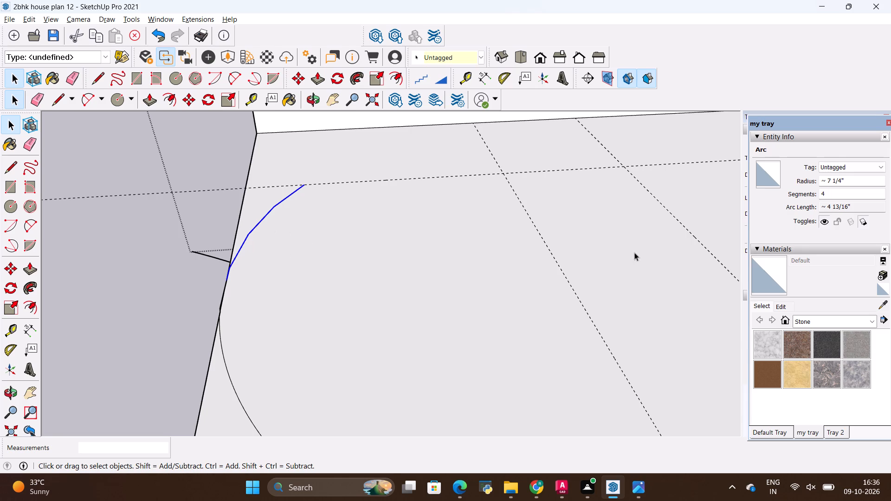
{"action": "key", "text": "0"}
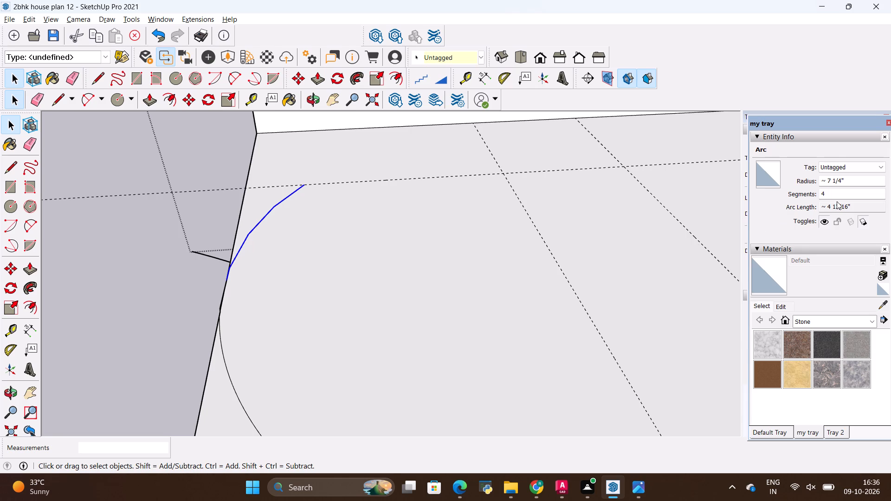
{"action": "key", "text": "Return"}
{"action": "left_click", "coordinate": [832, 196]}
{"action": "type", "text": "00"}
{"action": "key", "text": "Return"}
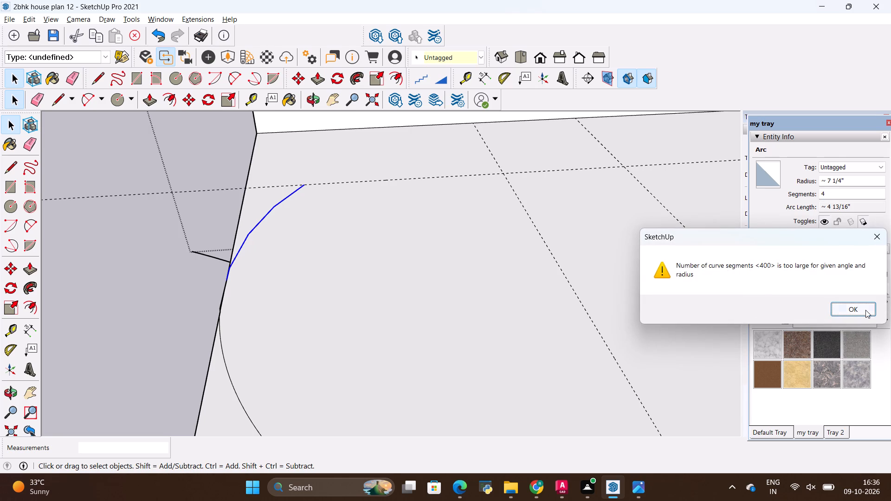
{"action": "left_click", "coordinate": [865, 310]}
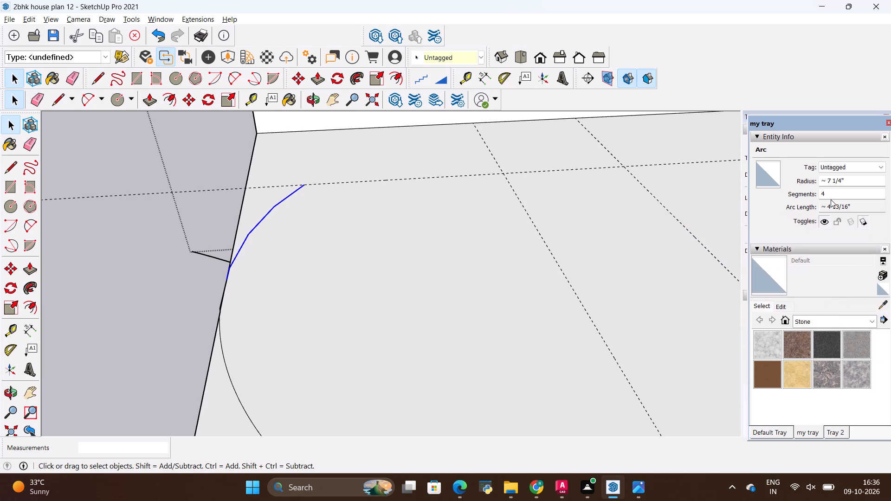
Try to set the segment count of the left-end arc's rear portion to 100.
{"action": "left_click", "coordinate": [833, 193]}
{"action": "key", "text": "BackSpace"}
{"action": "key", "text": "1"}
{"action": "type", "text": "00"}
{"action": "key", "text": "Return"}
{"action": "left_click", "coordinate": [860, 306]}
Set the segment count of the arc's rear portion at the countertop's left end to 40.
{"action": "key", "text": "0"}
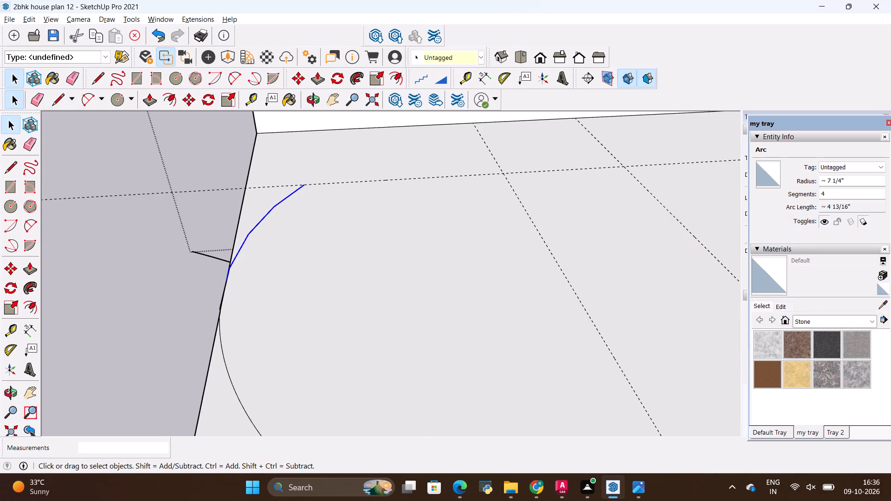
{"action": "left_click", "coordinate": [833, 193]}
{"action": "key", "text": "0"}
{"action": "key", "text": "Return"}
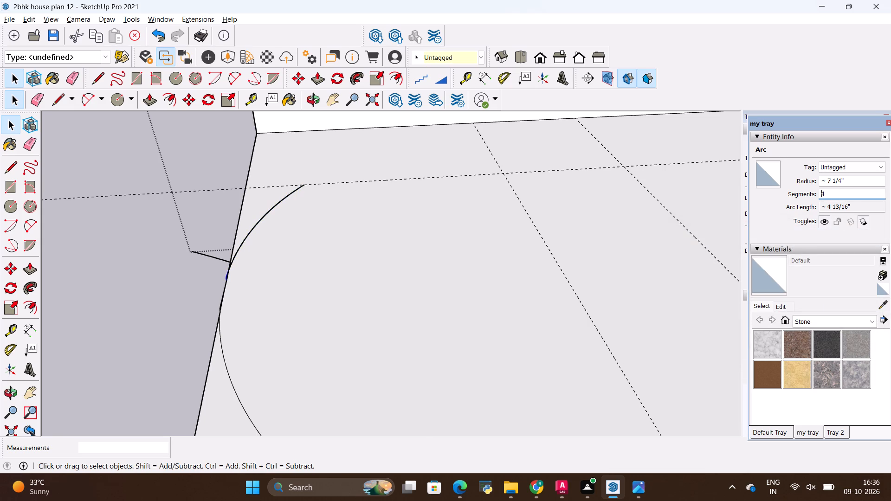
{"action": "left_click", "coordinate": [447, 275]}
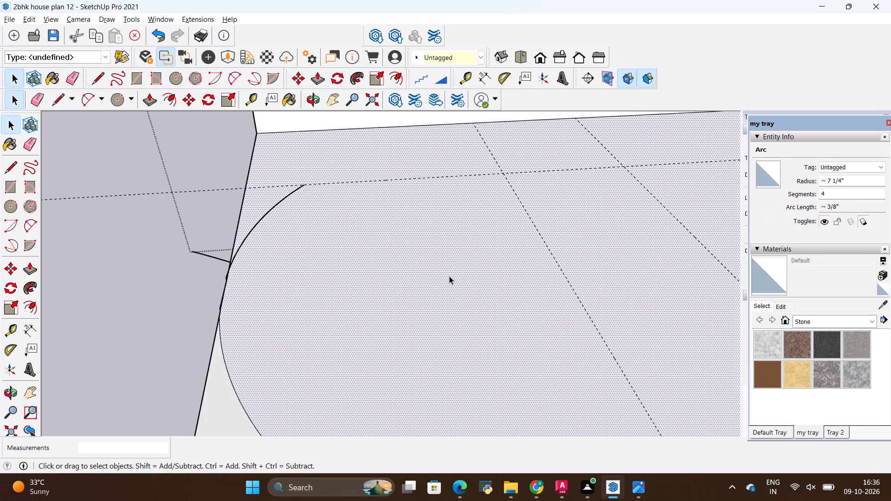
Examine the smoothed arc at the countertop's left end, where it meets the end edge and the lengthwise guide.
{"action": "scroll", "coordinate": [320, 218], "scroll_direction": "down", "scroll_amount": 10}
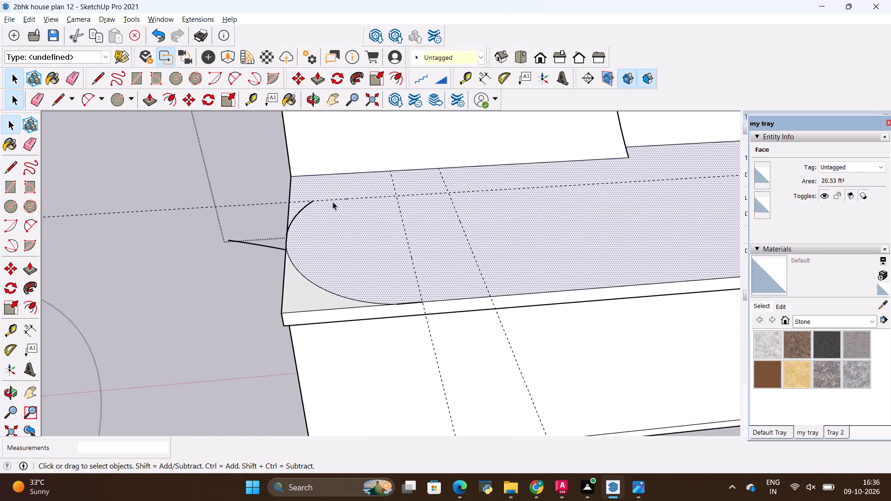
{"action": "scroll", "coordinate": [295, 208], "scroll_direction": "up", "scroll_amount": 7}
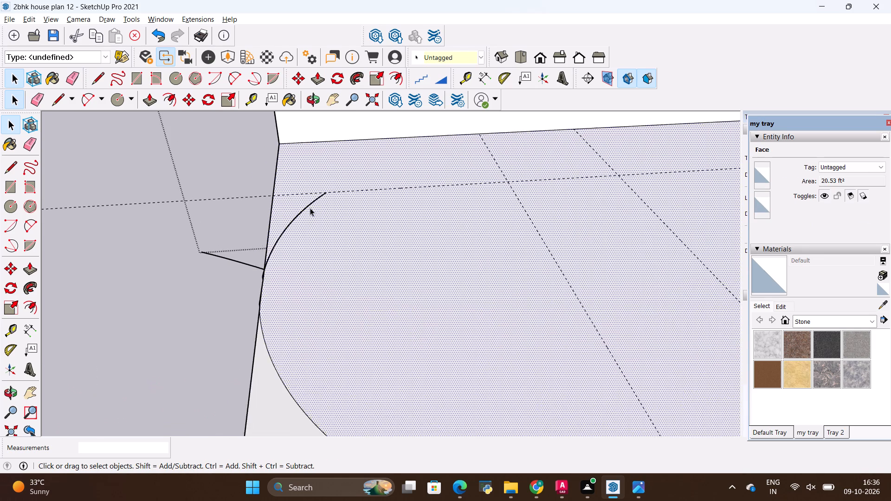
{"action": "scroll", "coordinate": [310, 208], "scroll_direction": "up", "scroll_amount": 8}
{"action": "scroll", "coordinate": [293, 199], "scroll_direction": "down", "scroll_amount": 5}
{"action": "scroll", "coordinate": [235, 310], "scroll_direction": "up", "scroll_amount": 4}
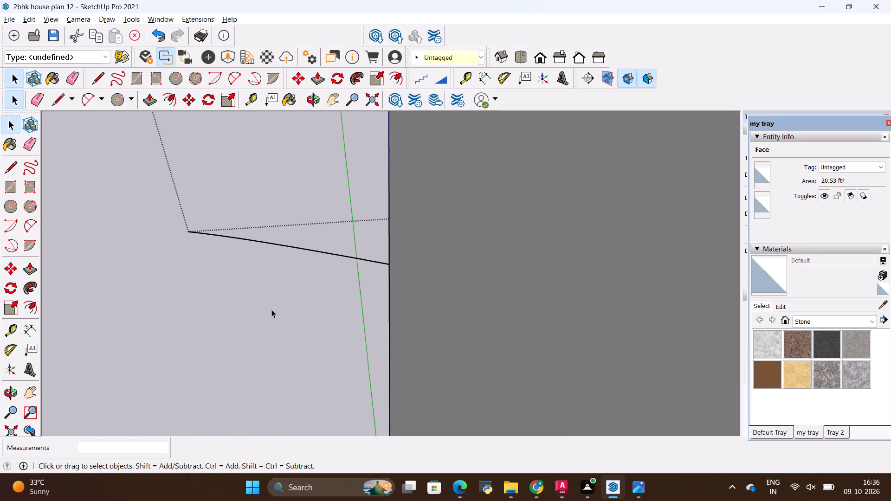
{"action": "scroll", "coordinate": [279, 271], "scroll_direction": "down", "scroll_amount": 5}
{"action": "scroll", "coordinate": [305, 263], "scroll_direction": "down", "scroll_amount": 17}
{"action": "scroll", "coordinate": [386, 264], "scroll_direction": "down", "scroll_amount": 3}
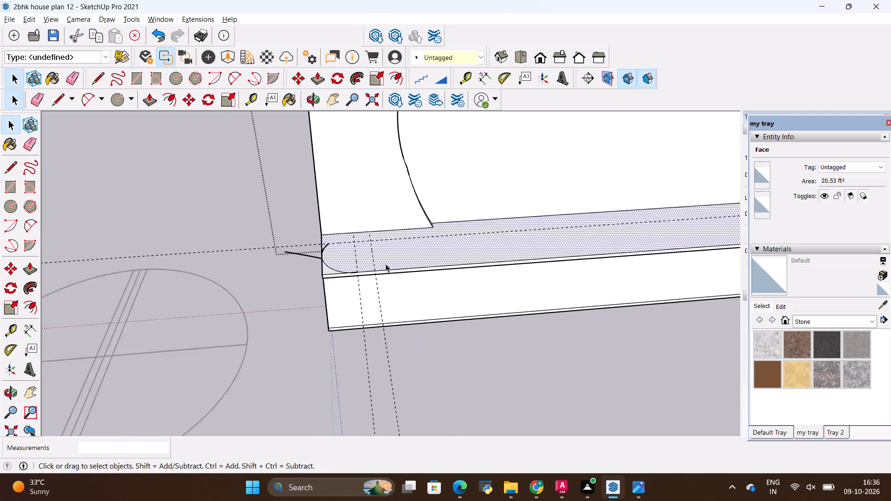
{"action": "scroll", "coordinate": [386, 264], "scroll_direction": "down", "scroll_amount": 2}
{"action": "scroll", "coordinate": [217, 270], "scroll_direction": "down", "scroll_amount": 5}
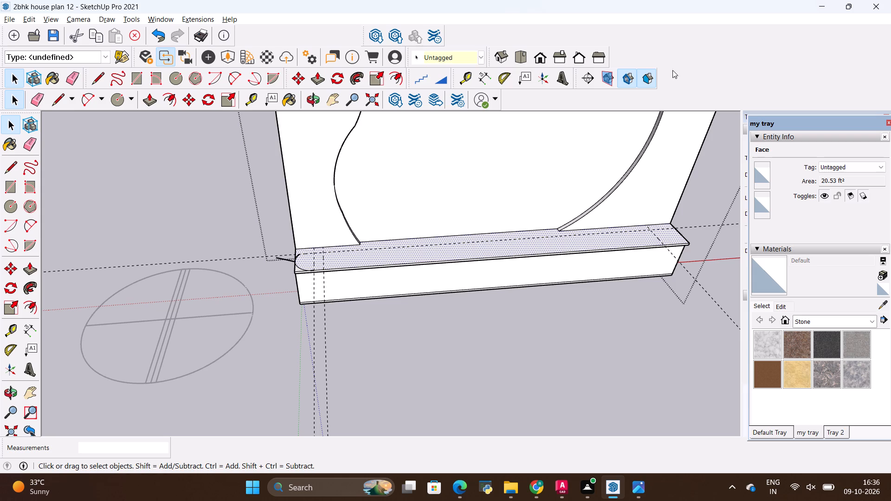
Draw a tangent arc of about 2 15/16" bulge at the countertop's right end, from the guide on the front edge to the end edge.
{"action": "scroll", "coordinate": [654, 191], "scroll_direction": "up", "scroll_amount": 3}
{"action": "scroll", "coordinate": [697, 245], "scroll_direction": "up", "scroll_amount": 13}
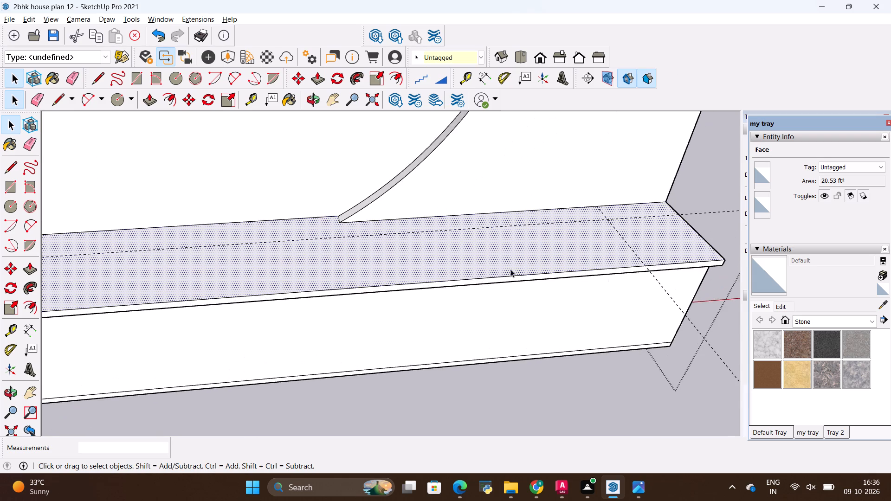
{"action": "scroll", "coordinate": [497, 265], "scroll_direction": "down", "scroll_amount": 10}
{"action": "middle_click_drag", "start_coordinate": [578, 261], "coordinate": [549, 288]}
{"action": "scroll", "coordinate": [548, 288], "scroll_direction": "down", "scroll_amount": 1}
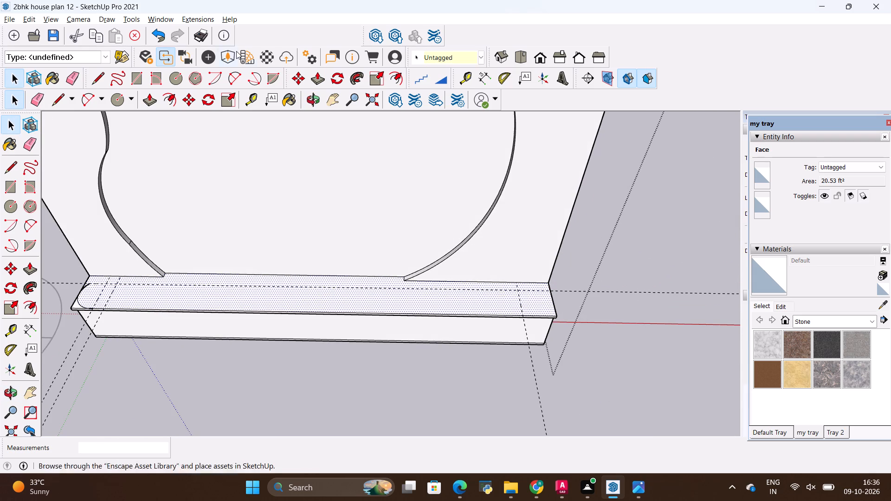
{"action": "left_click", "coordinate": [233, 78]}
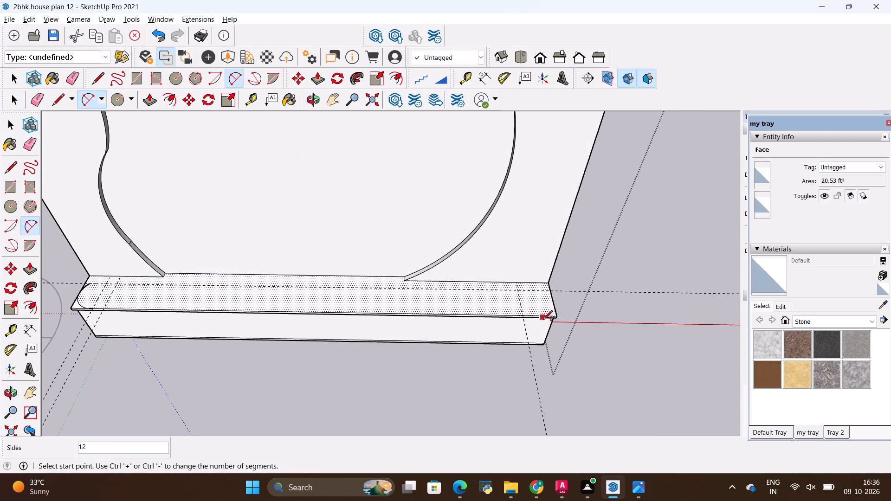
{"action": "scroll", "coordinate": [544, 319], "scroll_direction": "up", "scroll_amount": 10}
{"action": "scroll", "coordinate": [476, 334], "scroll_direction": "up", "scroll_amount": 2}
{"action": "scroll", "coordinate": [534, 308], "scroll_direction": "up", "scroll_amount": 1}
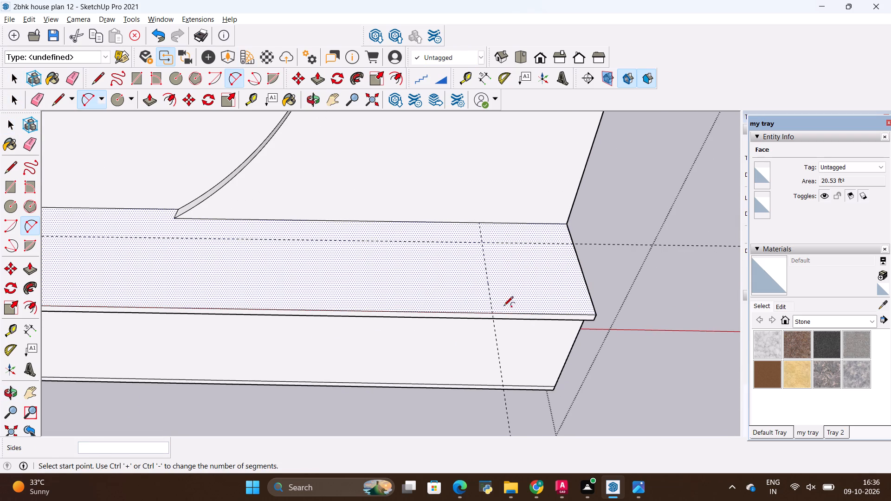
{"action": "left_click", "coordinate": [492, 312]}
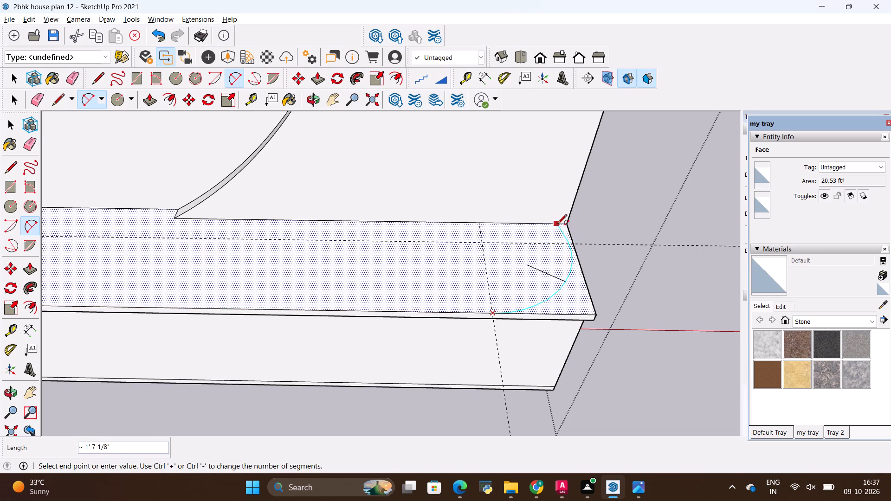
{"action": "scroll", "coordinate": [559, 225], "scroll_direction": "up", "scroll_amount": 5}
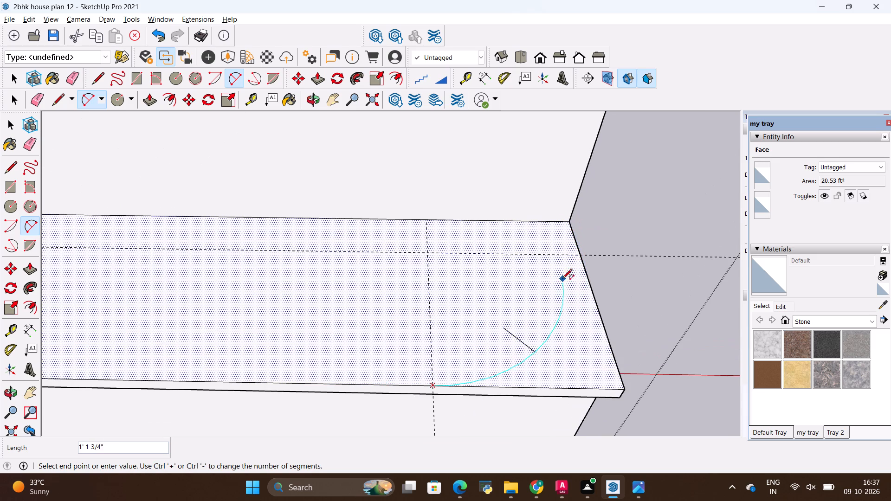
{"action": "scroll", "coordinate": [588, 303], "scroll_direction": "up", "scroll_amount": 3}
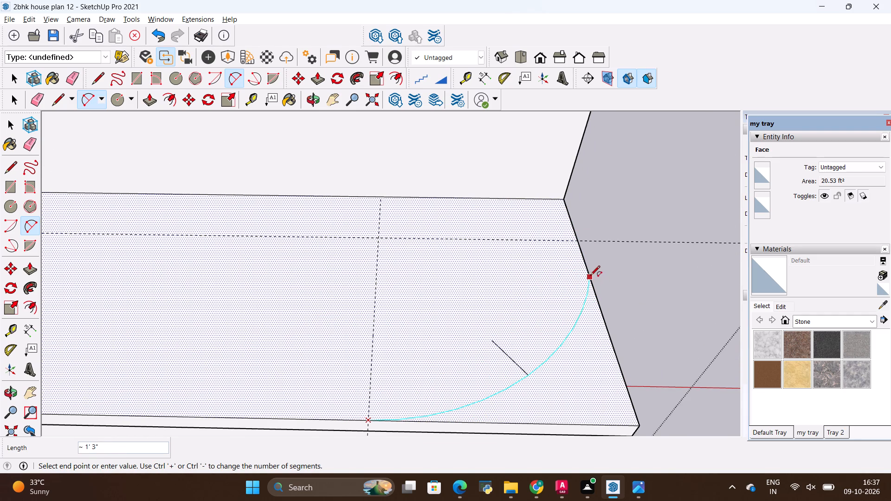
{"action": "scroll", "coordinate": [591, 264], "scroll_direction": "up", "scroll_amount": 3}
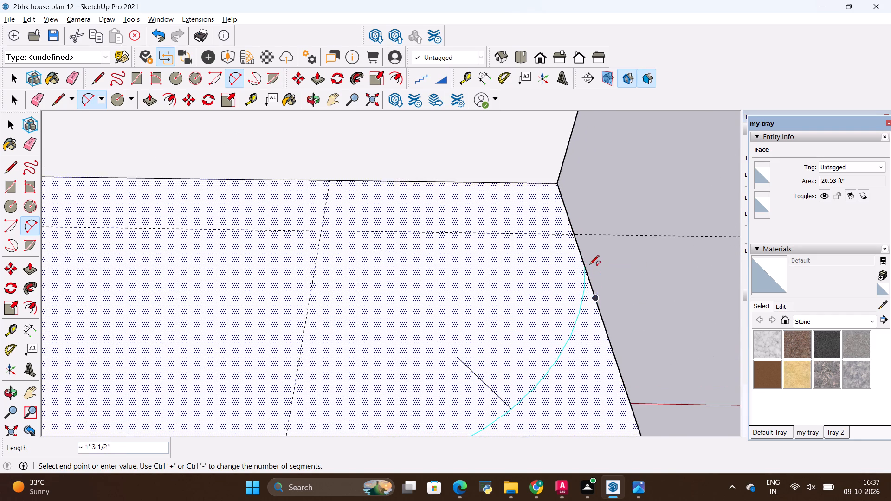
{"action": "scroll", "coordinate": [589, 265], "scroll_direction": "up", "scroll_amount": 2}
{"action": "scroll", "coordinate": [579, 251], "scroll_direction": "down", "scroll_amount": 4}
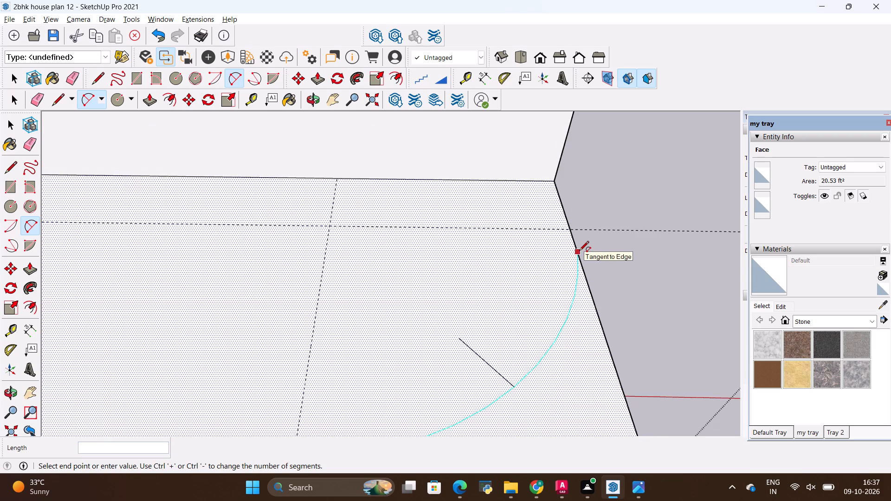
{"action": "scroll", "coordinate": [579, 251], "scroll_direction": "down", "scroll_amount": 4}
{"action": "left_click", "coordinate": [579, 251]}
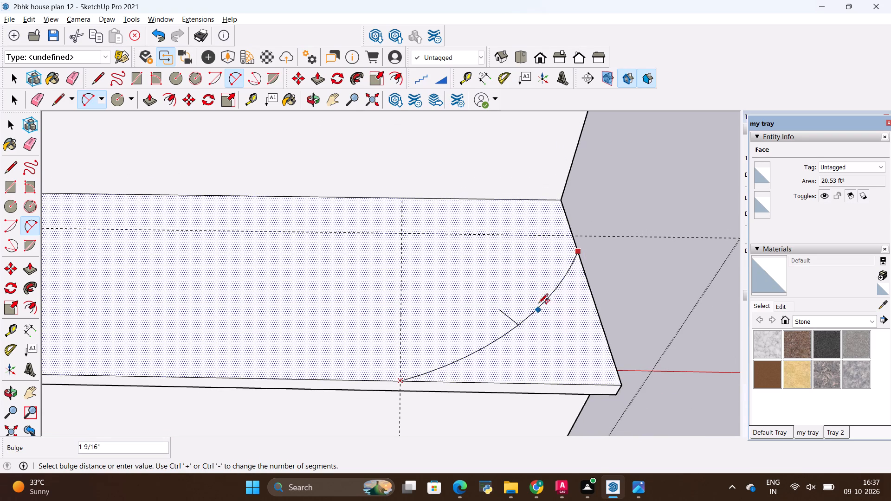
{"action": "left_click", "coordinate": [550, 331]}
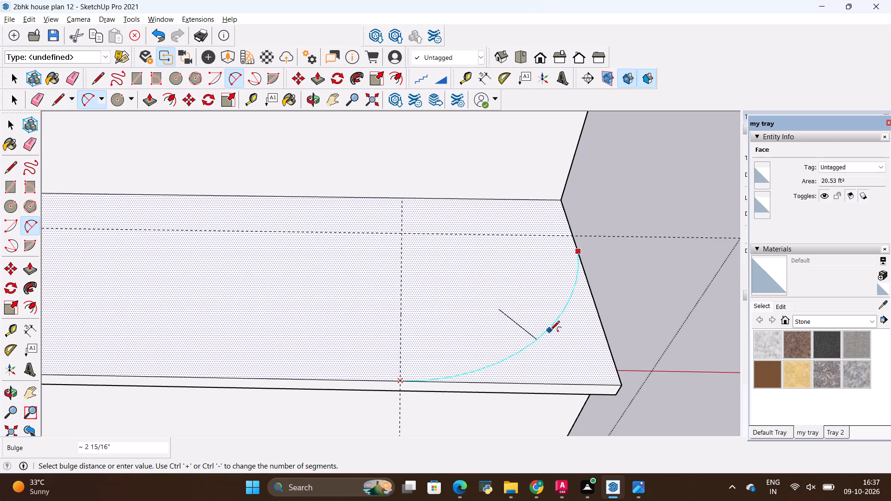
{"action": "key", "text": "space"}
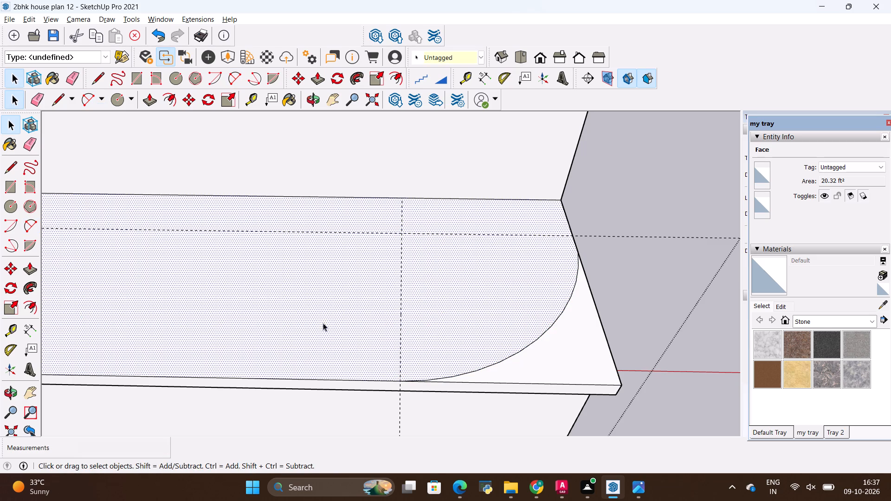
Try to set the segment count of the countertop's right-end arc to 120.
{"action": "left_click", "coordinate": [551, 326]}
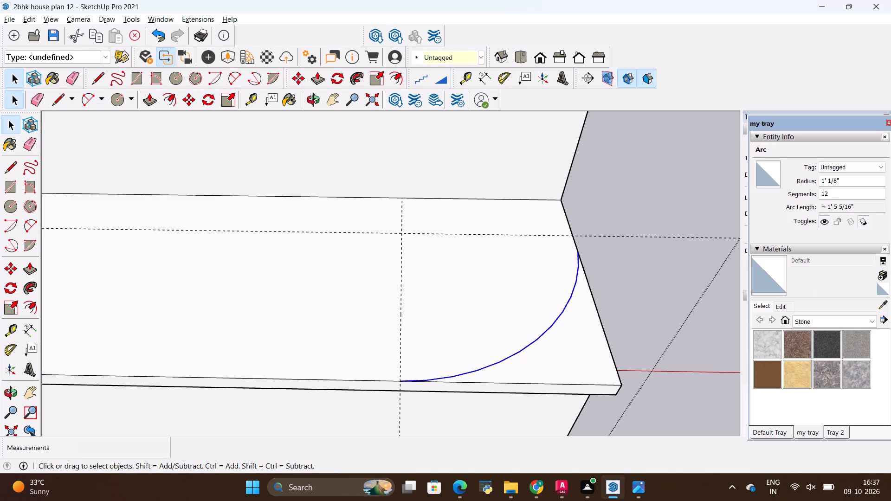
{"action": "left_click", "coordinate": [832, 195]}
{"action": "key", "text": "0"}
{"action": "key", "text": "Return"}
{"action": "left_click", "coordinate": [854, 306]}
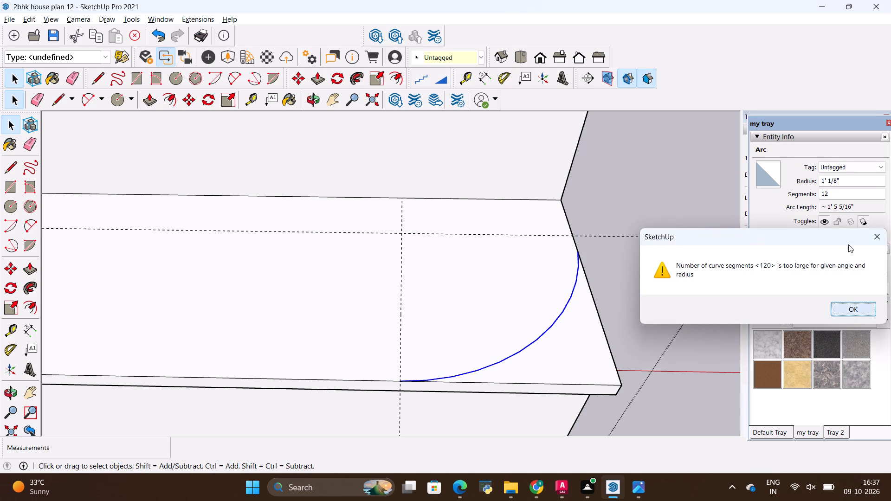
Set the segment count of the countertop's right-end arc to 100.
{"action": "left_click", "coordinate": [833, 193]}
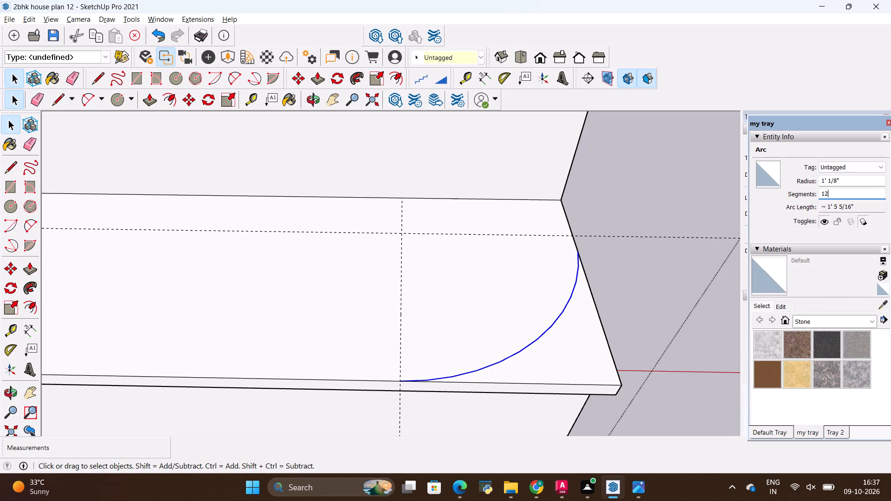
{"action": "key", "text": "BackSpace"}
{"action": "type", "text": "00"}
{"action": "key", "text": "Return"}
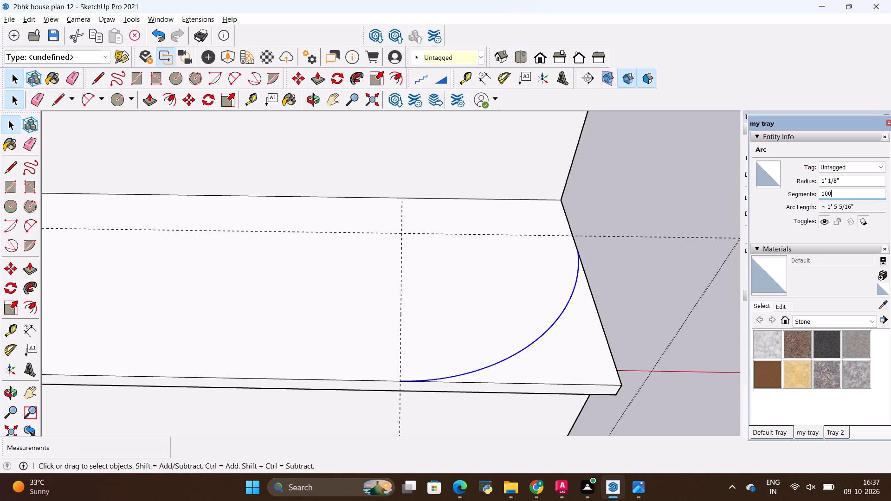
{"action": "left_click", "coordinate": [521, 318]}
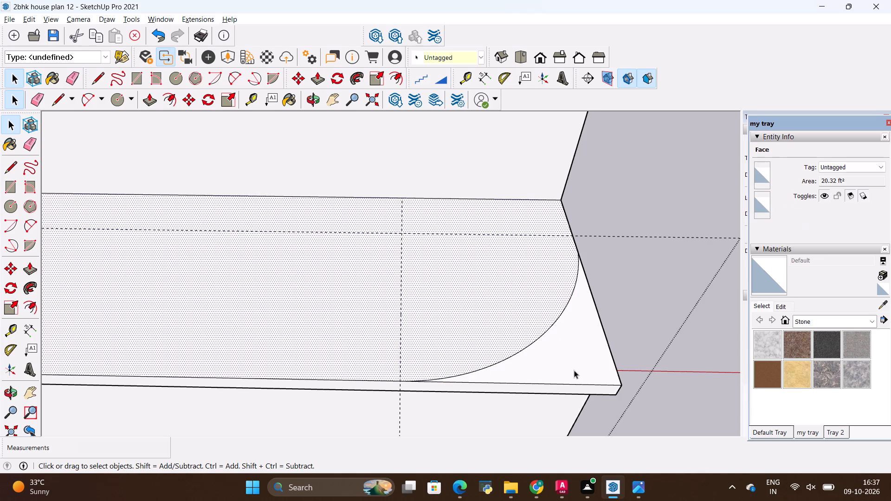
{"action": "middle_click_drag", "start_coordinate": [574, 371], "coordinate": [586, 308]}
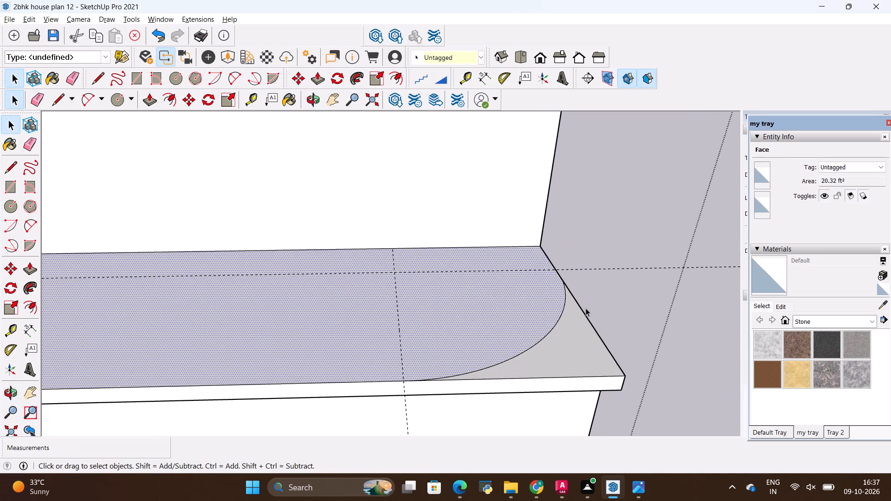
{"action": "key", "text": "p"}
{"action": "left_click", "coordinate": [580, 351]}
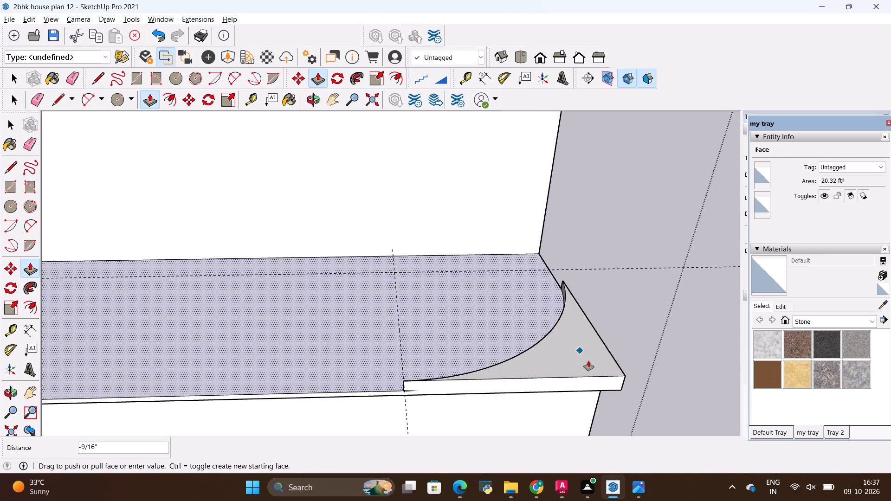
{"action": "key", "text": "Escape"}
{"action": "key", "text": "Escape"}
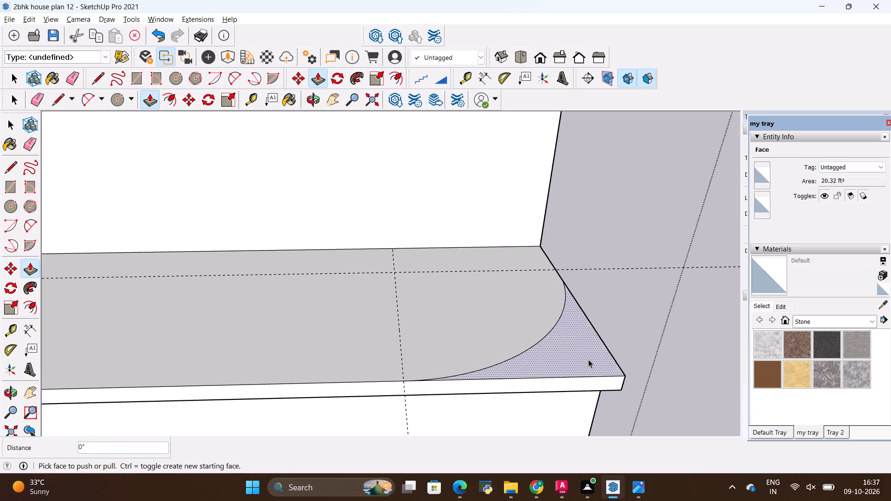
Push the corner face outside the right-end arc down 1" through the countertop's thickness.
{"action": "key", "text": "space"}
{"action": "key", "text": "p"}
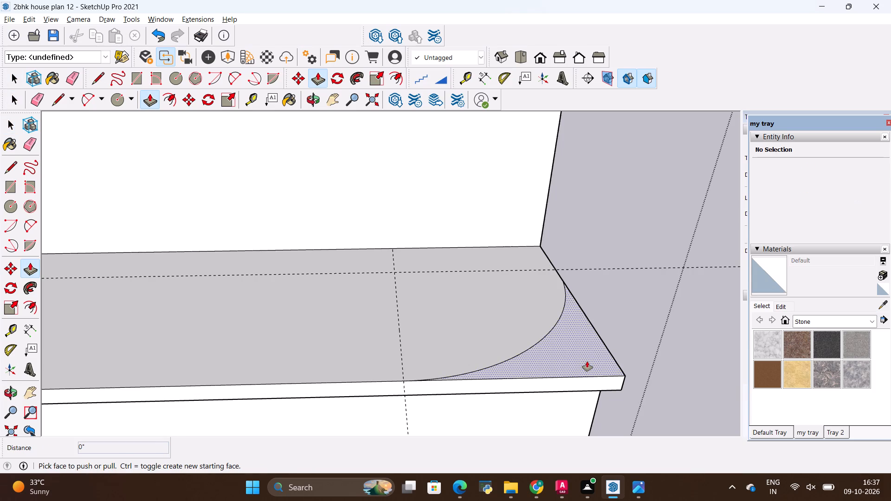
{"action": "left_click", "coordinate": [587, 361]}
{"action": "left_click", "coordinate": [590, 386]}
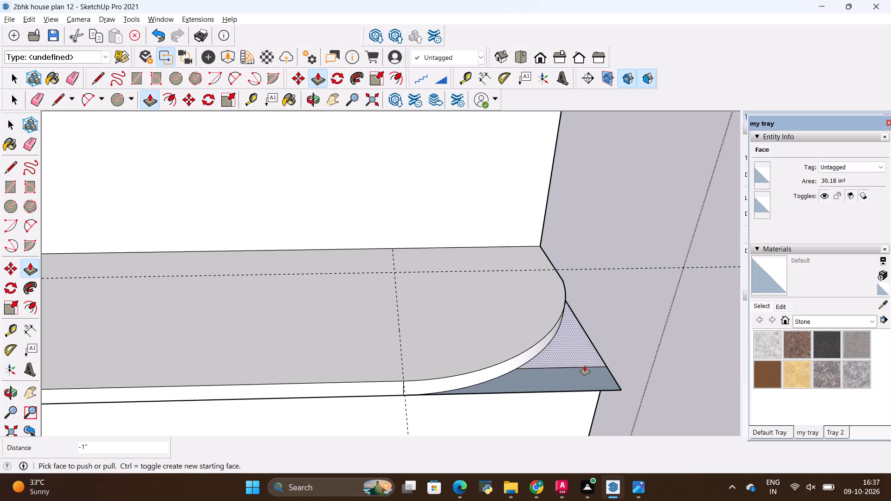
Push the cabinet's top face exposed outside the right-end arc down 1' 6".
{"action": "left_click", "coordinate": [587, 349]}
{"action": "scroll", "coordinate": [589, 379], "scroll_direction": "down", "scroll_amount": 3}
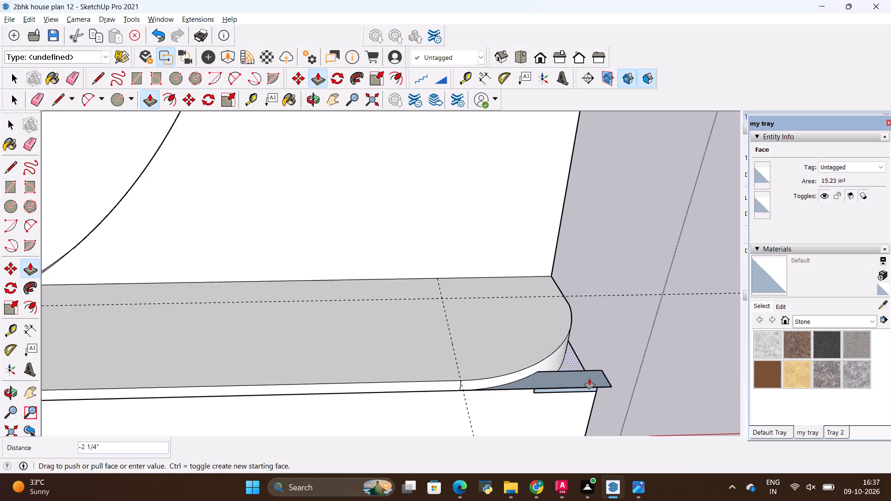
{"action": "scroll", "coordinate": [589, 379], "scroll_direction": "down", "scroll_amount": 11}
{"action": "scroll", "coordinate": [590, 375], "scroll_direction": "up", "scroll_amount": 1}
{"action": "scroll", "coordinate": [594, 365], "scroll_direction": "down", "scroll_amount": 11}
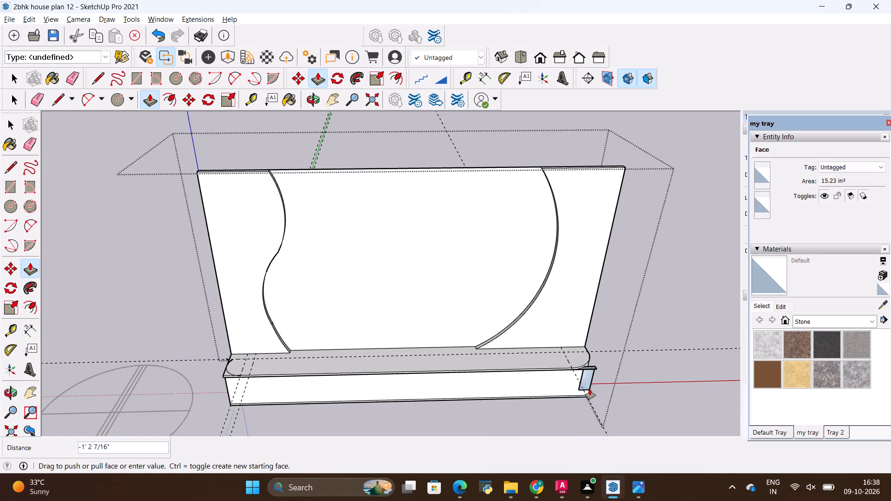
{"action": "scroll", "coordinate": [588, 393], "scroll_direction": "up", "scroll_amount": 12}
{"action": "left_click", "coordinate": [582, 399]}
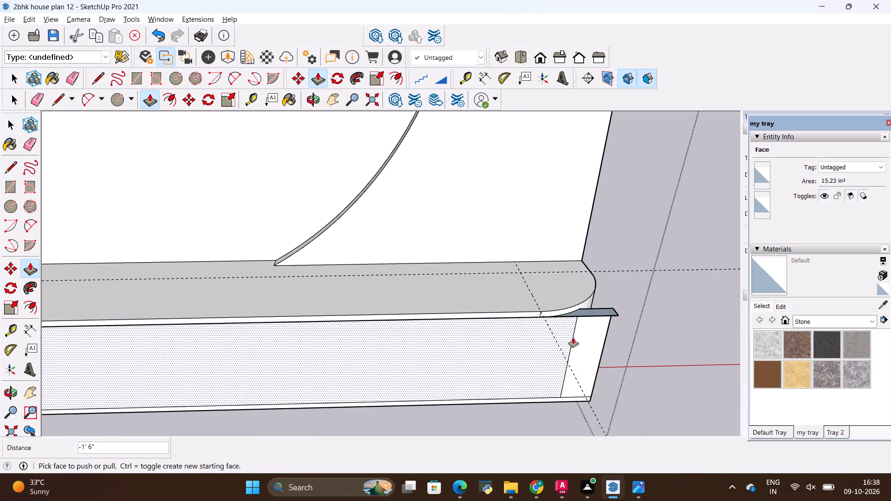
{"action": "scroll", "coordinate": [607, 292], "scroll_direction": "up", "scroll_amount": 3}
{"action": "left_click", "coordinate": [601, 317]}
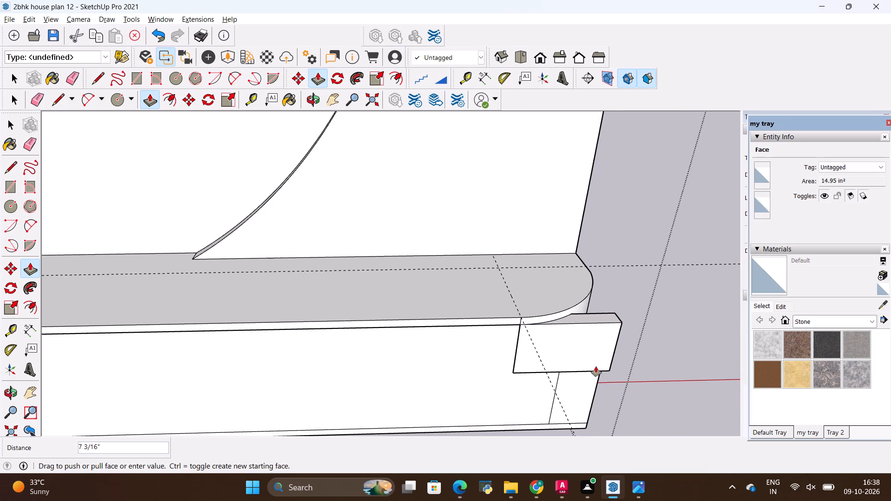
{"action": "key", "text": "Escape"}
Erase the leftover face under the countertop's right corner, outside the rounded end.
{"action": "scroll", "coordinate": [587, 294], "scroll_direction": "up", "scroll_amount": 8}
{"action": "middle_click_drag", "start_coordinate": [600, 330], "coordinate": [589, 375]}
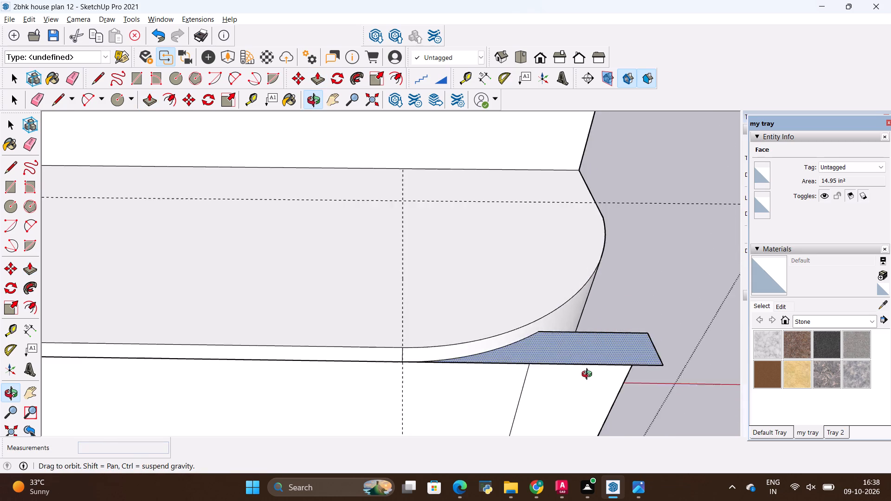
{"action": "middle_click_drag", "start_coordinate": [589, 375], "coordinate": [555, 139]}
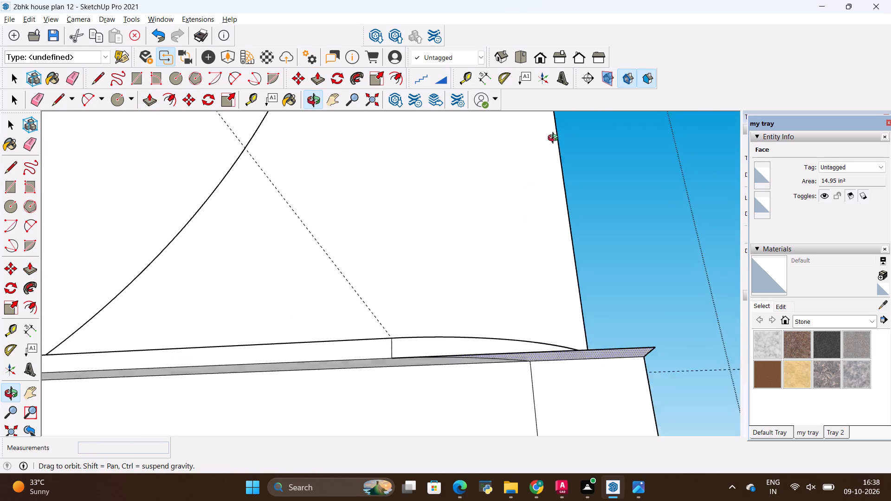
{"action": "middle_click_drag", "start_coordinate": [555, 139], "coordinate": [558, 129]}
{"action": "middle_click_drag", "start_coordinate": [565, 349], "coordinate": [592, 263]}
{"action": "right_click", "coordinate": [571, 385]}
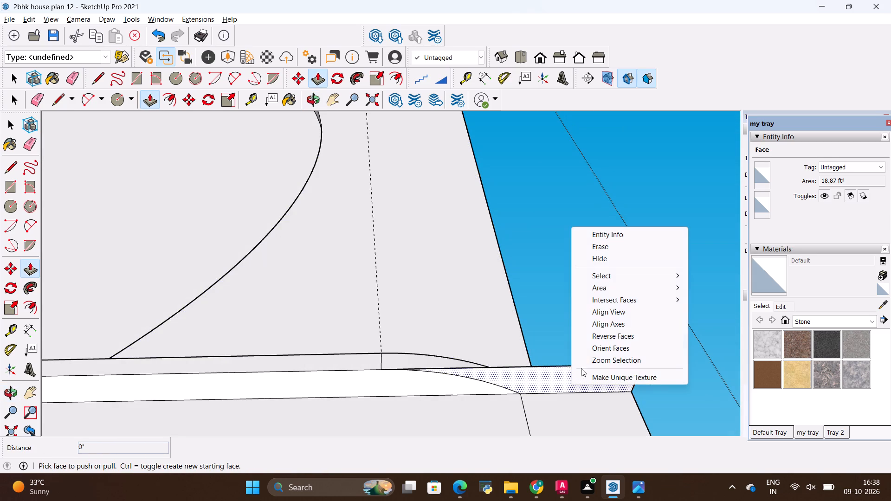
{"action": "left_click", "coordinate": [609, 248]}
Examine the countertop's rounded right end and the leftover edges around the cabinet corner below it.
{"action": "scroll", "coordinate": [585, 336], "scroll_direction": "down", "scroll_amount": 4}
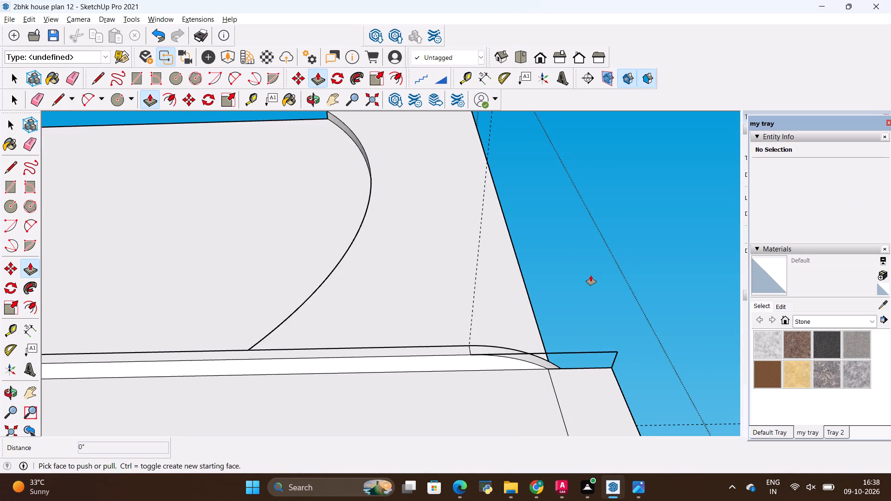
{"action": "middle_click_drag", "start_coordinate": [591, 276], "coordinate": [603, 430]}
{"action": "scroll", "coordinate": [564, 224], "scroll_direction": "down", "scroll_amount": 20}
{"action": "scroll", "coordinate": [564, 224], "scroll_direction": "down", "scroll_amount": 2}
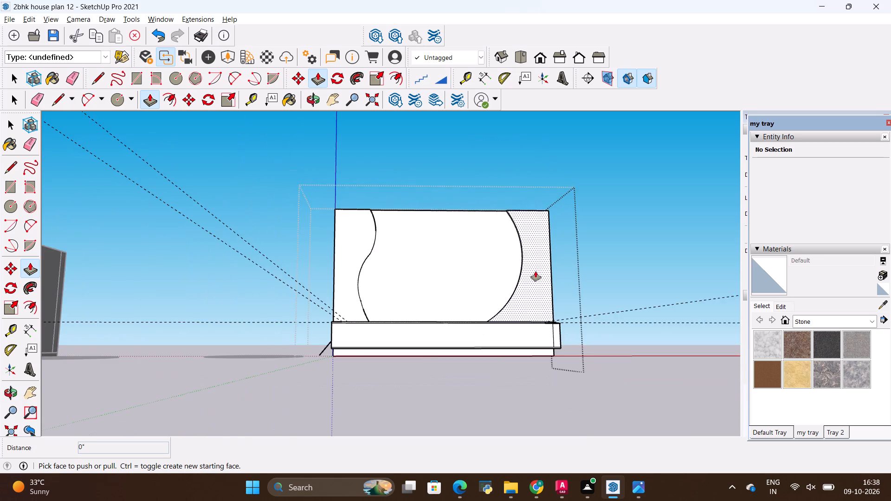
{"action": "scroll", "coordinate": [536, 271], "scroll_direction": "up", "scroll_amount": 1}
{"action": "middle_click_drag", "start_coordinate": [536, 271], "coordinate": [519, 406]}
{"action": "scroll", "coordinate": [593, 295], "scroll_direction": "up", "scroll_amount": 19}
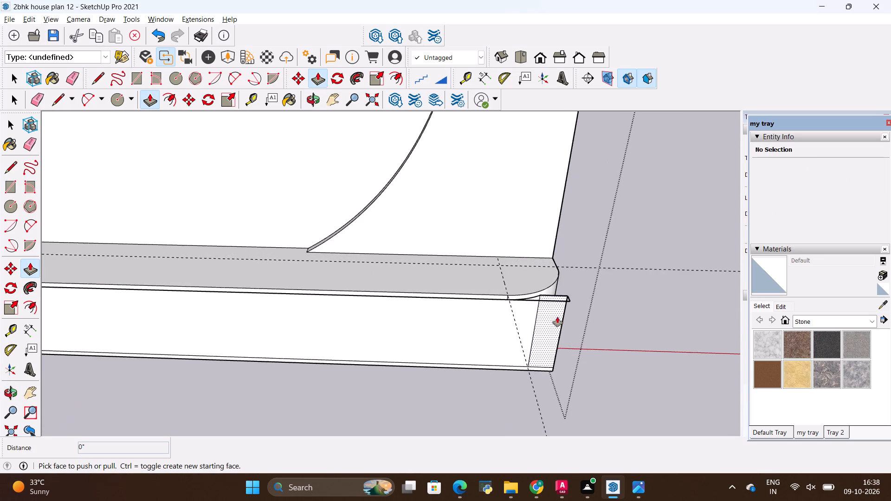
{"action": "scroll", "coordinate": [557, 317], "scroll_direction": "up", "scroll_amount": 4}
{"action": "middle_click_drag", "start_coordinate": [556, 292], "coordinate": [518, 395]}
{"action": "scroll", "coordinate": [555, 307], "scroll_direction": "up", "scroll_amount": 3}
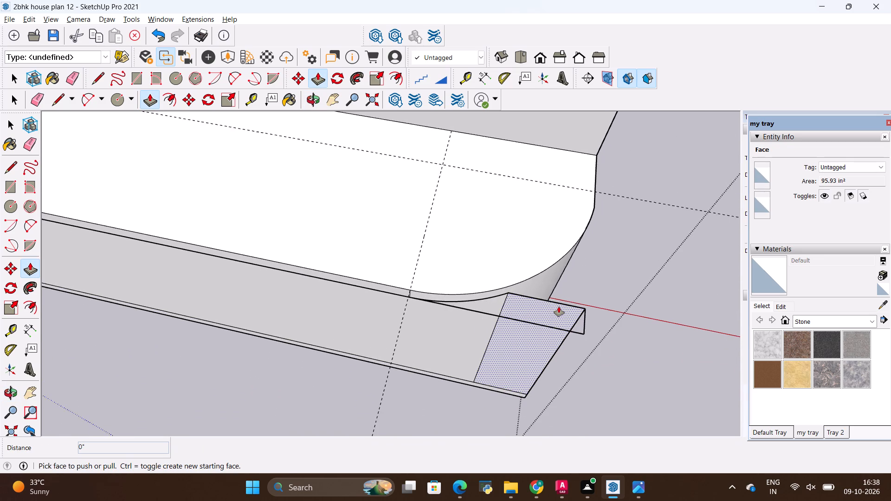
Erase the leftover flat front face covering the cabinet's rounded right corner.
{"action": "left_click", "coordinate": [559, 307]}
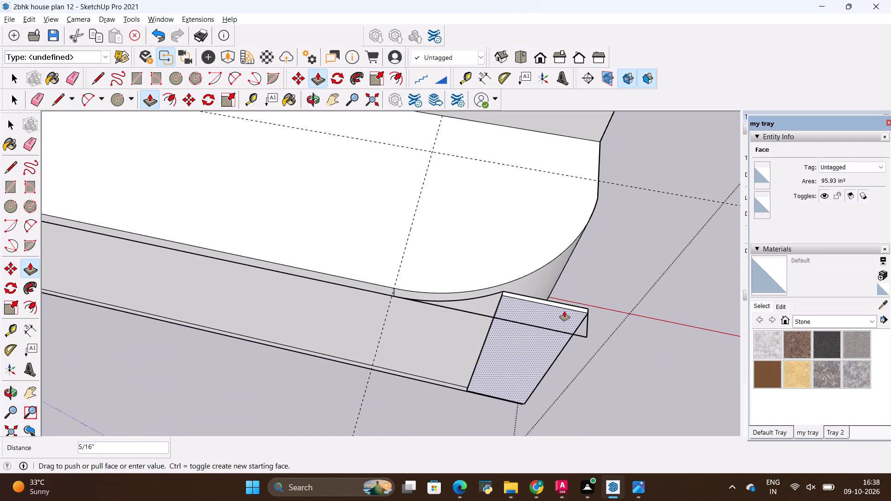
{"action": "key", "text": "Escape"}
{"action": "right_click", "coordinate": [568, 314]}
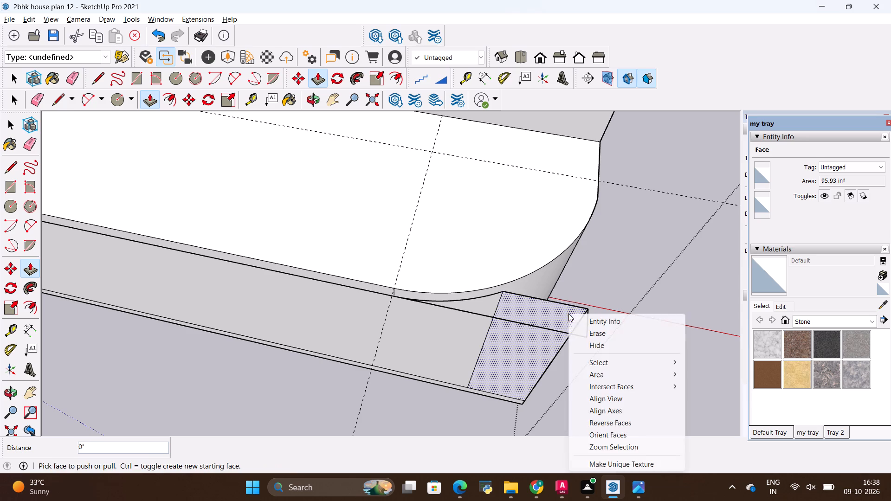
{"action": "left_click", "coordinate": [585, 330]}
Check the reference photo and push the leftover base corner face outside the cabinet's rounded right end down 1".
{"action": "scroll", "coordinate": [569, 331], "scroll_direction": "down", "scroll_amount": 3}
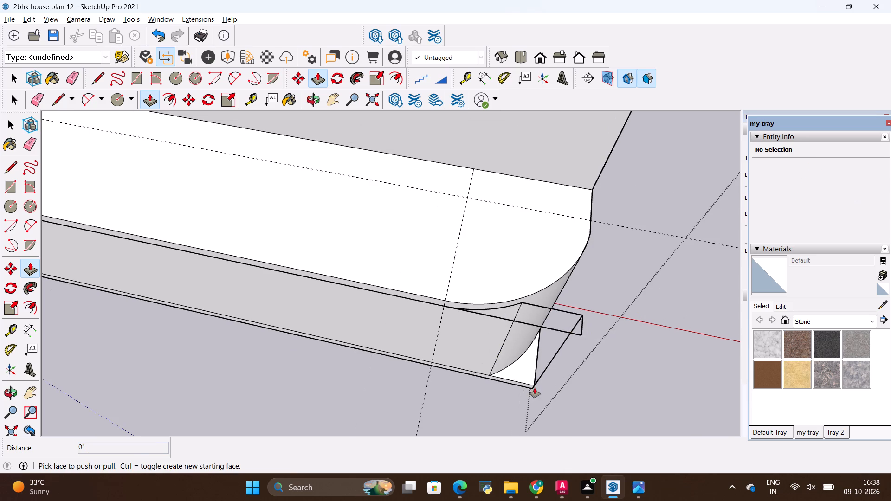
{"action": "middle_click_drag", "start_coordinate": [535, 387], "coordinate": [604, 300]}
{"action": "scroll", "coordinate": [593, 309], "scroll_direction": "down", "scroll_amount": 5}
{"action": "key", "text": "alt+Tab"}
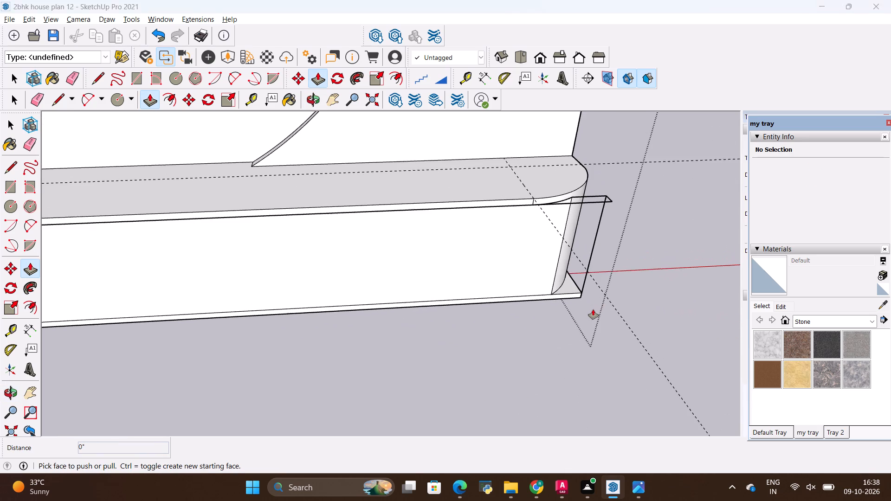
{"action": "key", "text": "alt+Tab"}
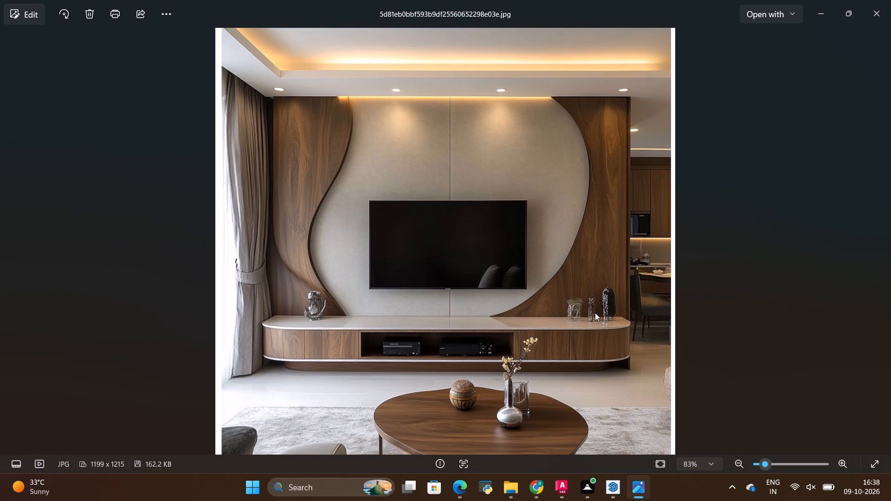
{"action": "scroll", "coordinate": [543, 334], "scroll_direction": "down", "scroll_amount": 6}
{"action": "middle_click_drag", "start_coordinate": [478, 342], "coordinate": [500, 230]}
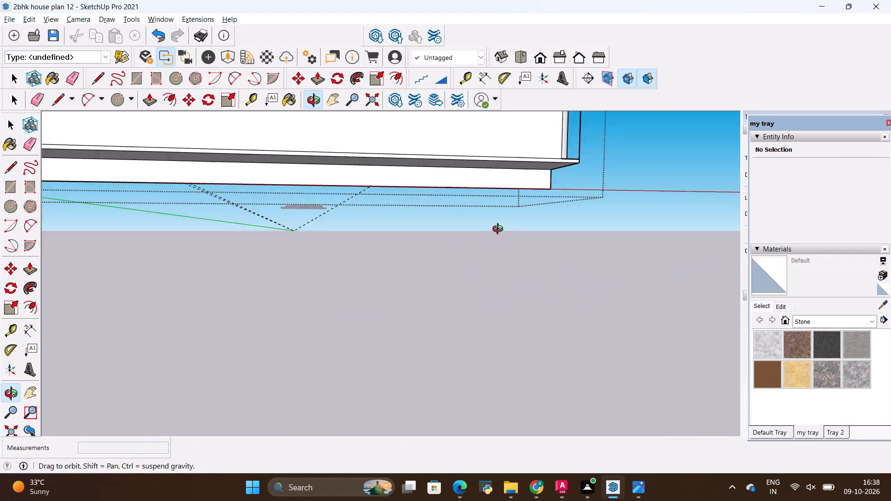
{"action": "middle_click_drag", "start_coordinate": [500, 230], "coordinate": [470, 311]}
{"action": "scroll", "coordinate": [559, 272], "scroll_direction": "up", "scroll_amount": 12}
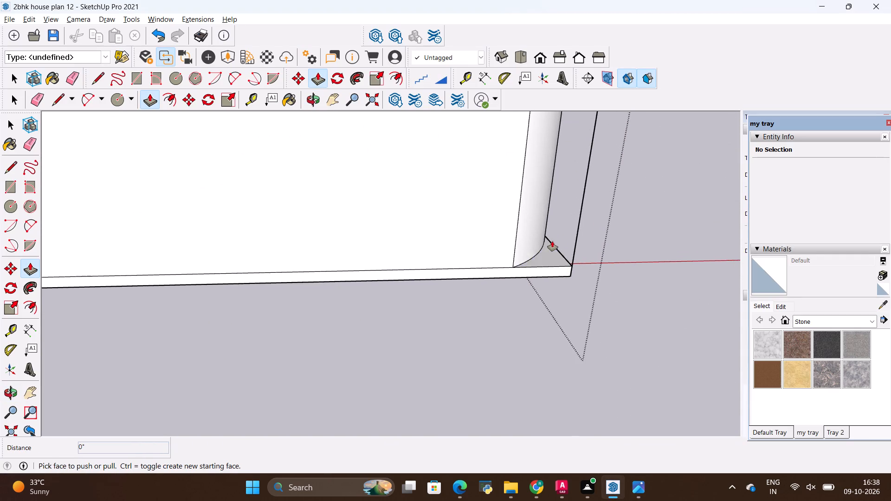
{"action": "middle_click_drag", "start_coordinate": [552, 248], "coordinate": [538, 316]}
{"action": "left_click", "coordinate": [540, 346]}
{"action": "left_click", "coordinate": [539, 360]}
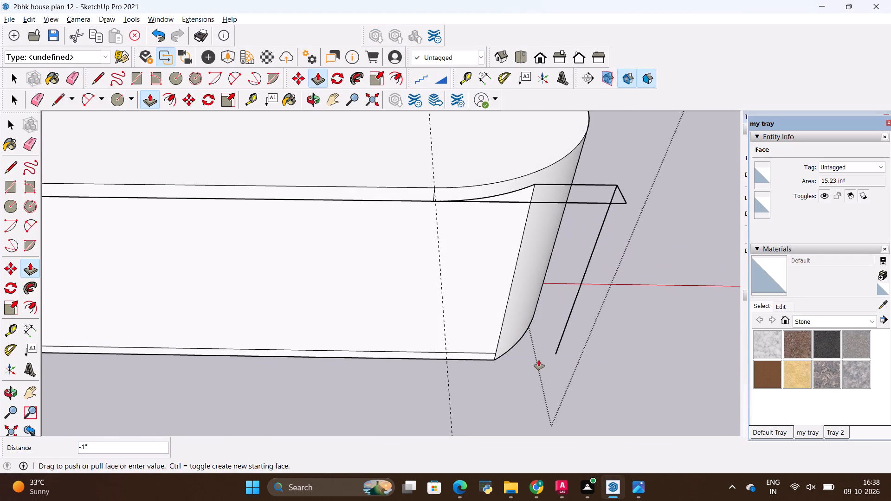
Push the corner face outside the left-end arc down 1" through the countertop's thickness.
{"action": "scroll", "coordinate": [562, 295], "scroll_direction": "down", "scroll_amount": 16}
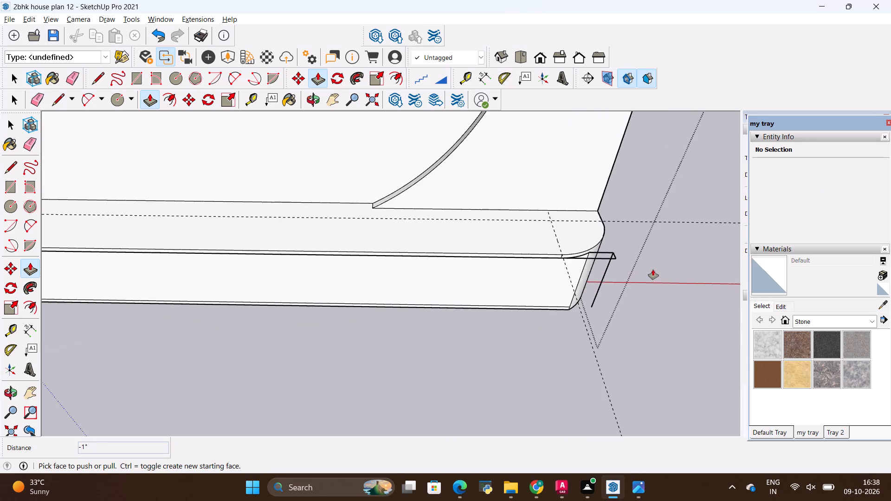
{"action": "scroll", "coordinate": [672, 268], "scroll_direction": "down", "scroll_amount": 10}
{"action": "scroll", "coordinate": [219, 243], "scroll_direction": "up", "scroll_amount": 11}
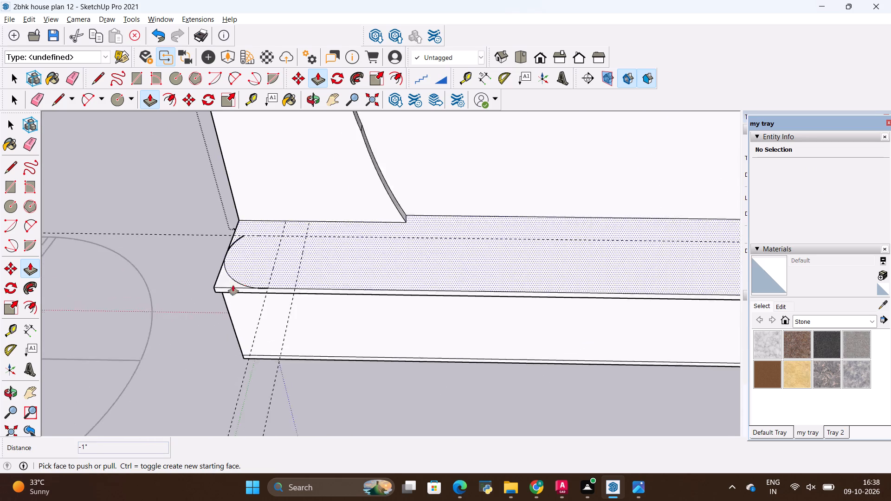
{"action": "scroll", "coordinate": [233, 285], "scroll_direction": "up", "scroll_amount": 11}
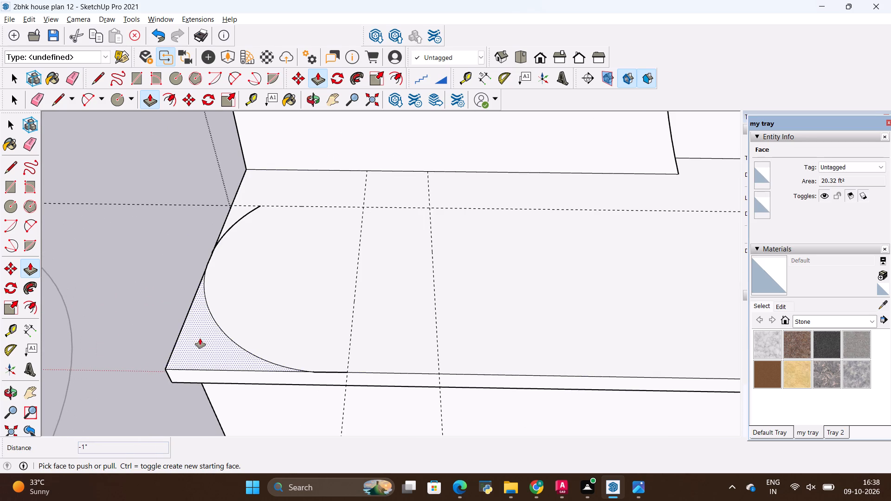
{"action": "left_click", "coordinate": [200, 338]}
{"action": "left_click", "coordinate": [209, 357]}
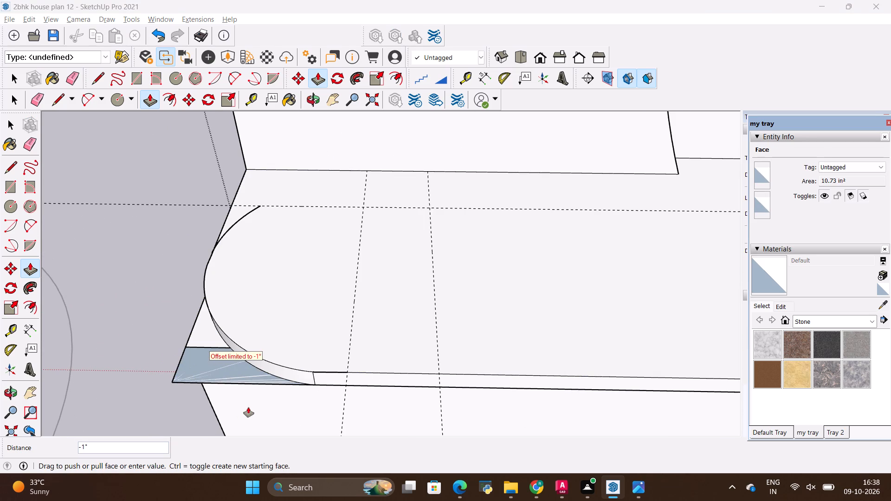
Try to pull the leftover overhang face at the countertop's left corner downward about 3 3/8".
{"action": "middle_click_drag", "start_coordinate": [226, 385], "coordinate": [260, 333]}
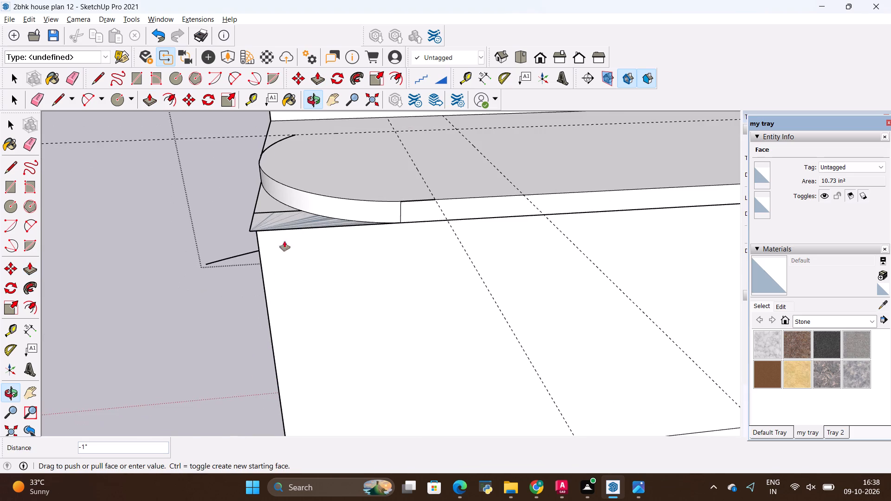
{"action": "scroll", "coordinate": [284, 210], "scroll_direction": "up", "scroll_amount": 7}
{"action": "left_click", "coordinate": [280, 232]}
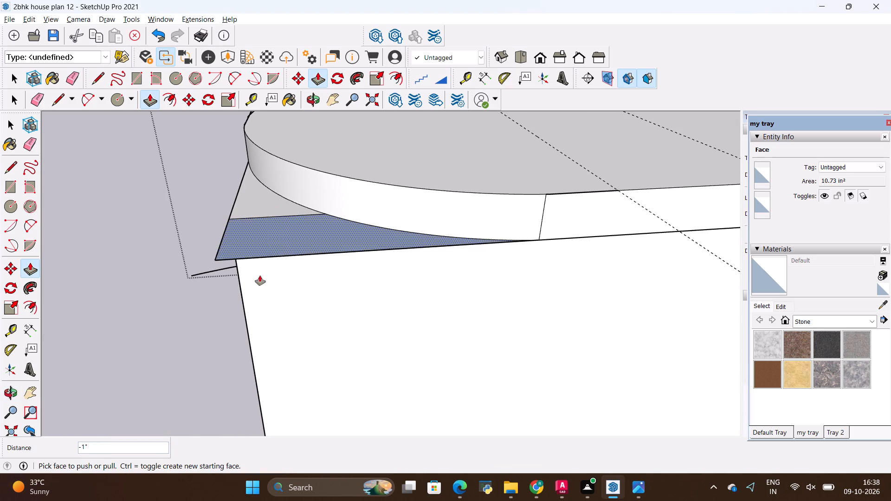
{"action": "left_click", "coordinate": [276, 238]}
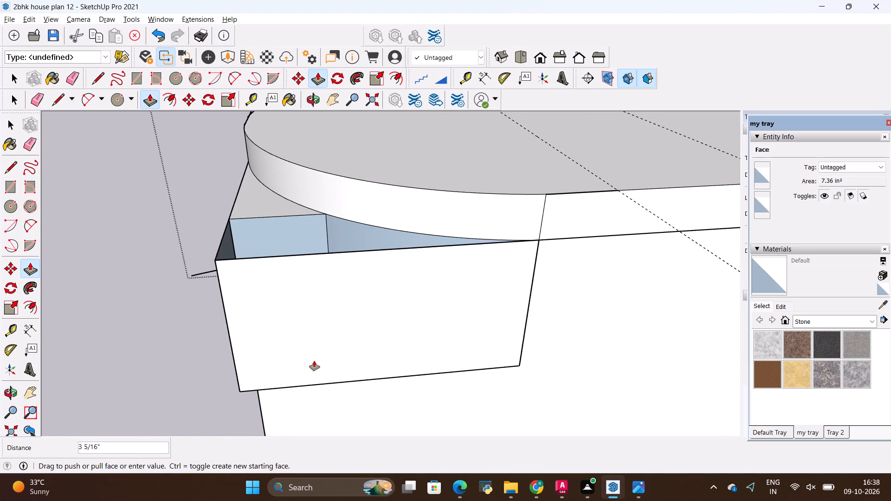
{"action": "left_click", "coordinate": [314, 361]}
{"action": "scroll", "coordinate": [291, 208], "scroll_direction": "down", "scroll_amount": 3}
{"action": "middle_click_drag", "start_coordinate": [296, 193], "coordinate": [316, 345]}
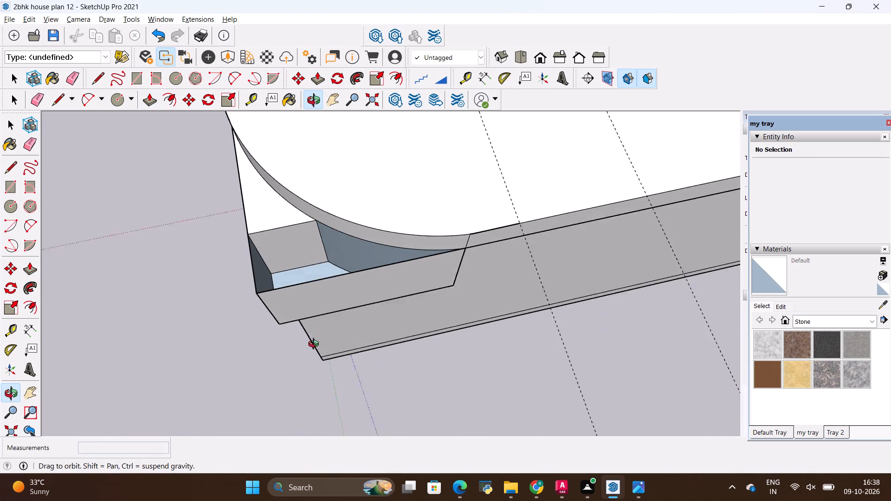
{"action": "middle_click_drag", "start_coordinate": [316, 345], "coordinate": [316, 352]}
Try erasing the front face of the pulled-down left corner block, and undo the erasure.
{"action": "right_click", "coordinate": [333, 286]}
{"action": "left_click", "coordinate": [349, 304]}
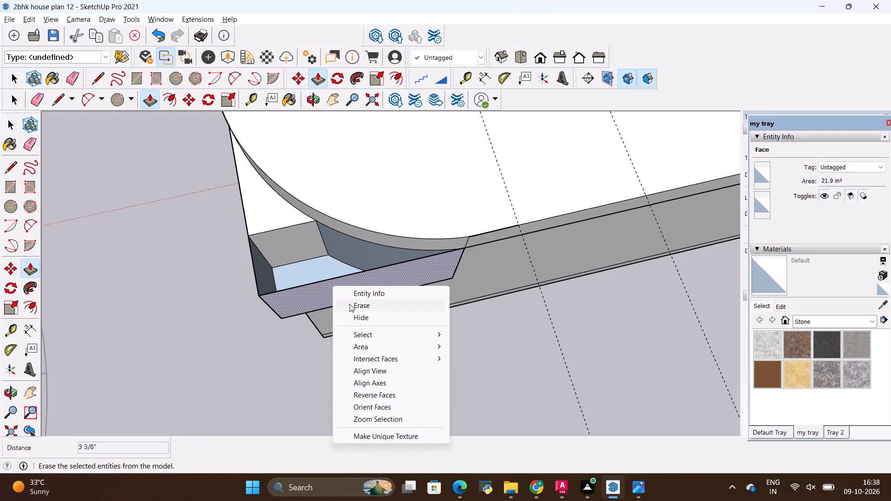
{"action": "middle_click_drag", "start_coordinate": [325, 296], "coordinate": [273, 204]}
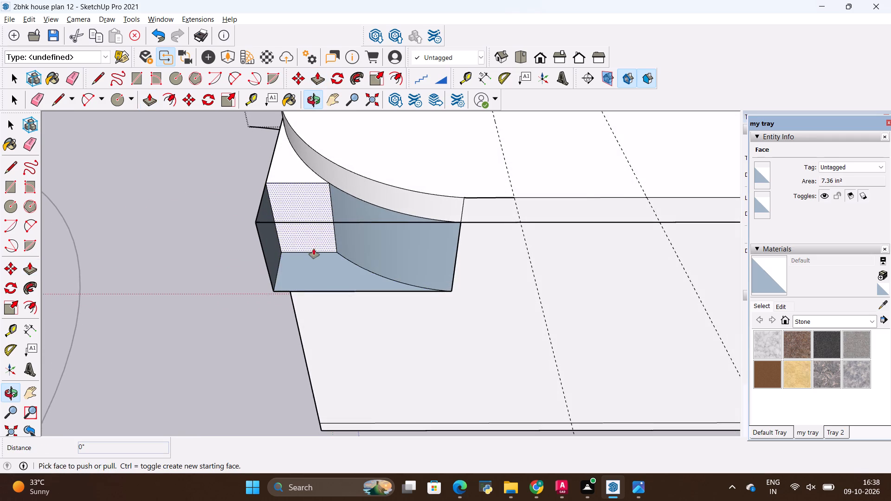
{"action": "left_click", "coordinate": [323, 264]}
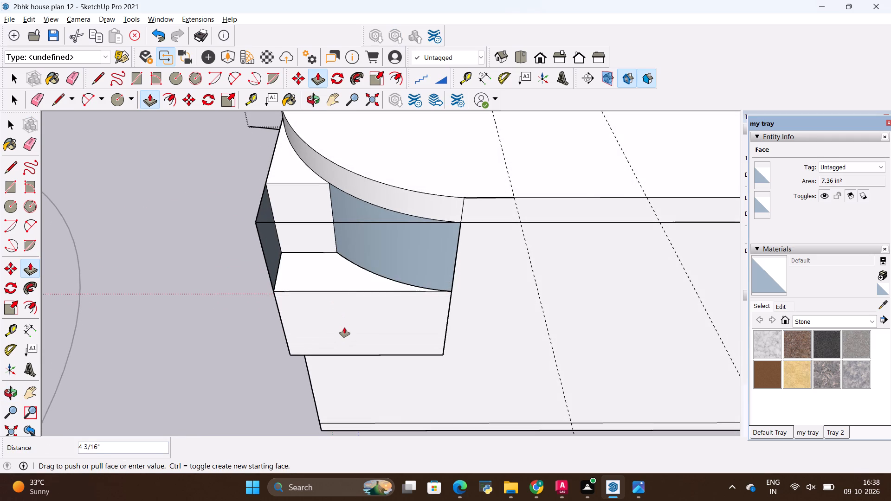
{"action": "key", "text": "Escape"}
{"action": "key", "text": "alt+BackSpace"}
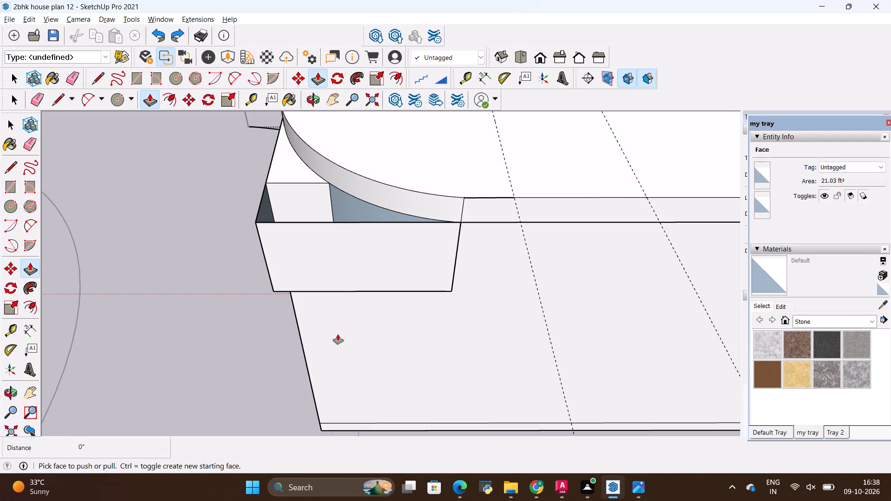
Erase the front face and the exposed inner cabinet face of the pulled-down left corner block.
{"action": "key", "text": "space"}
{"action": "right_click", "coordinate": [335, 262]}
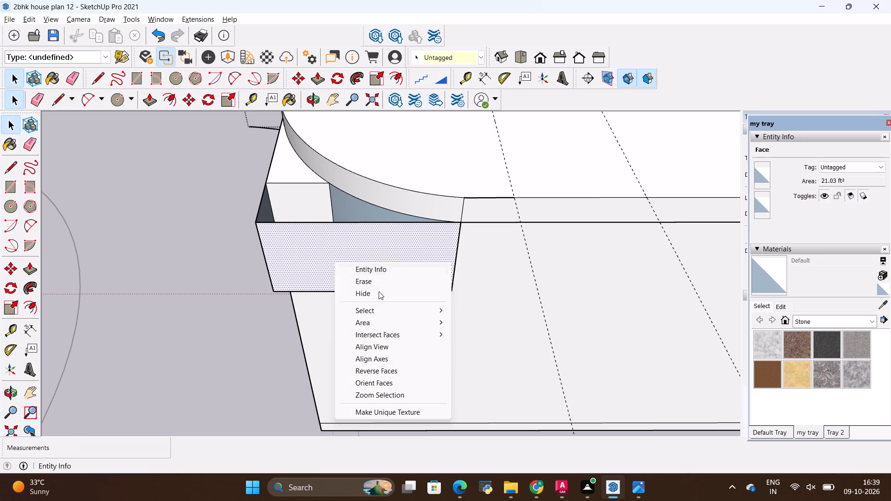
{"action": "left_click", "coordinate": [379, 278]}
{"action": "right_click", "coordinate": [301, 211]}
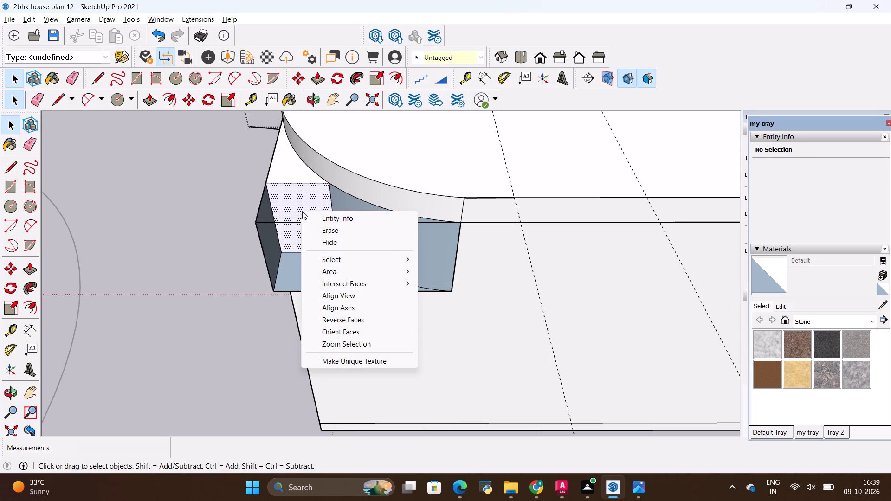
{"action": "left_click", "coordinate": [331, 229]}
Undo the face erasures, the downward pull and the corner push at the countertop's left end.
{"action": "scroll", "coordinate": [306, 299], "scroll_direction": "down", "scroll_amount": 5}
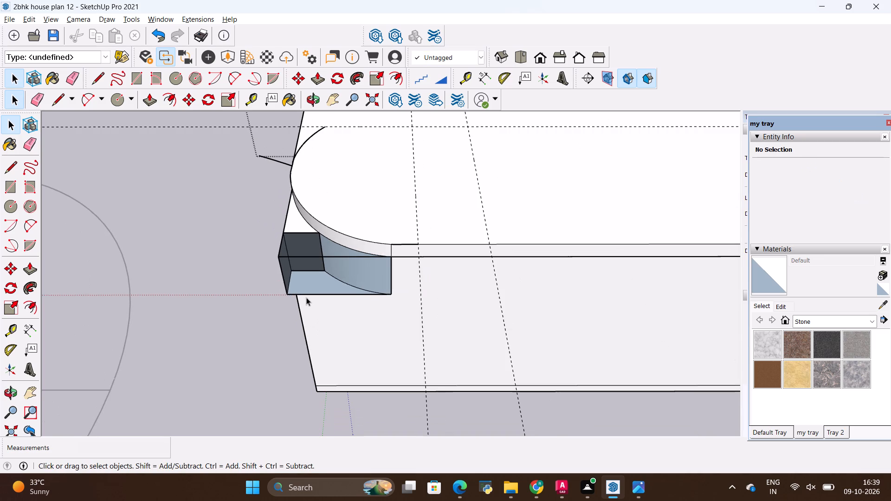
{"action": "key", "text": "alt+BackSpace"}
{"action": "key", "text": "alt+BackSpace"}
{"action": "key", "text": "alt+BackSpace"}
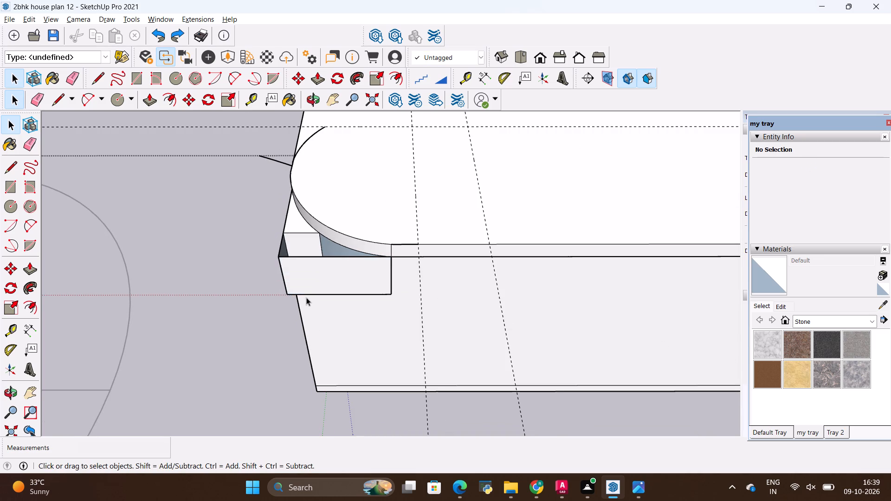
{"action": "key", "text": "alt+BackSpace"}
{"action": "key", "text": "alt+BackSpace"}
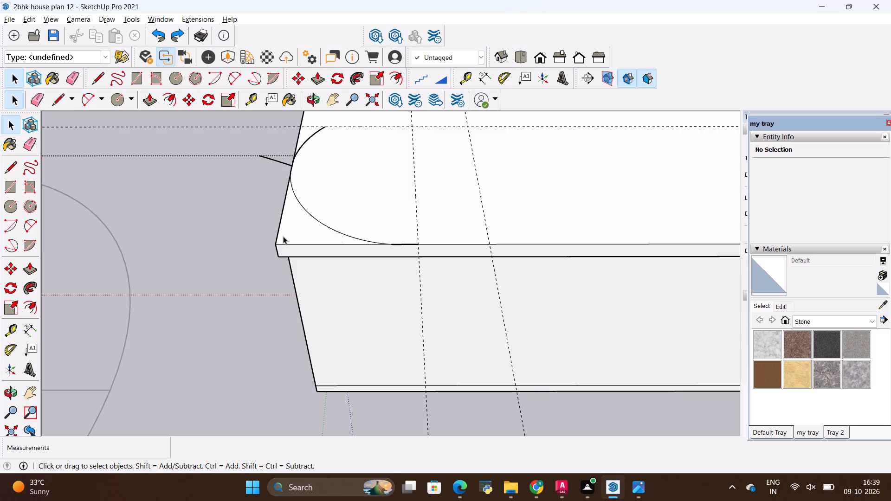
Push the corner face outside the left-end arc down 1" through the countertop's thickness.
{"action": "scroll", "coordinate": [305, 246], "scroll_direction": "down", "scroll_amount": 4}
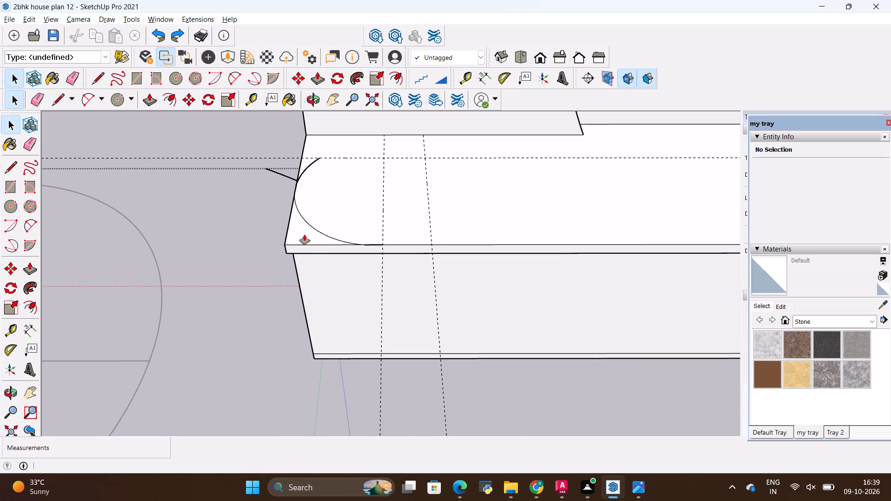
{"action": "key", "text": "p"}
{"action": "left_click", "coordinate": [304, 235]}
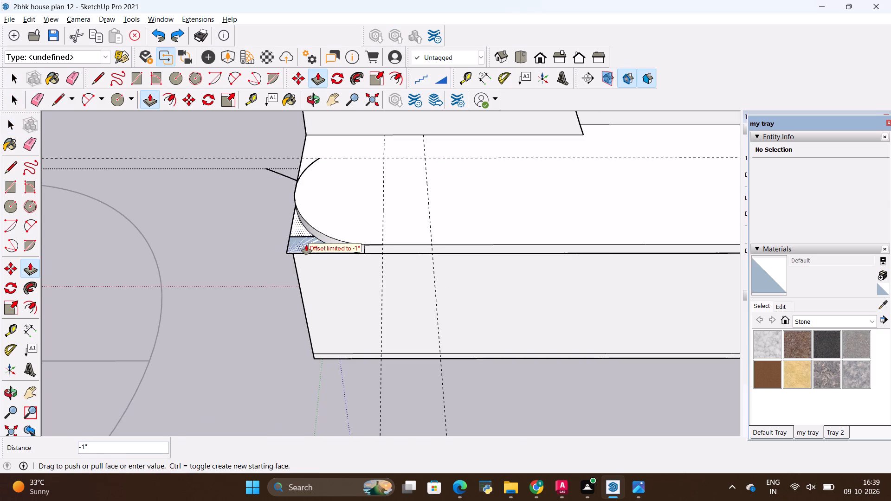
{"action": "left_click", "coordinate": [306, 245]}
Erase the leftover overhang face under the countertop's left corner, outside the rounded end.
{"action": "middle_click_drag", "start_coordinate": [309, 244], "coordinate": [319, 310]}
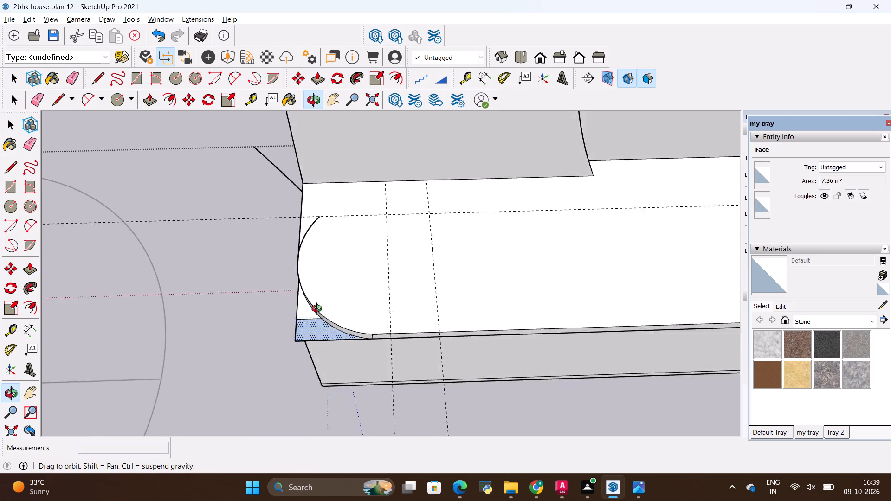
{"action": "middle_click_drag", "start_coordinate": [319, 310], "coordinate": [521, 273]}
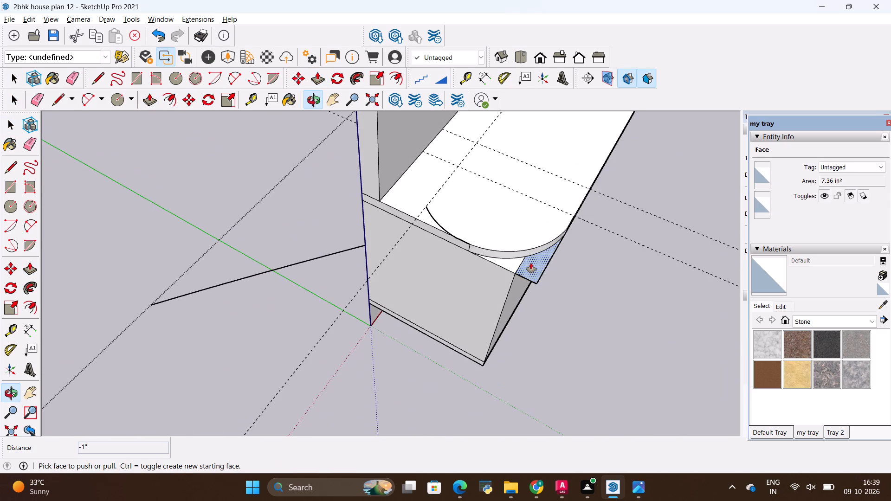
{"action": "right_click", "coordinate": [531, 263]}
{"action": "left_click", "coordinate": [551, 283]}
Push the cabinet's top face exposed outside the left-end arc down 1' 6".
{"action": "scroll", "coordinate": [530, 254], "scroll_direction": "up", "scroll_amount": 9}
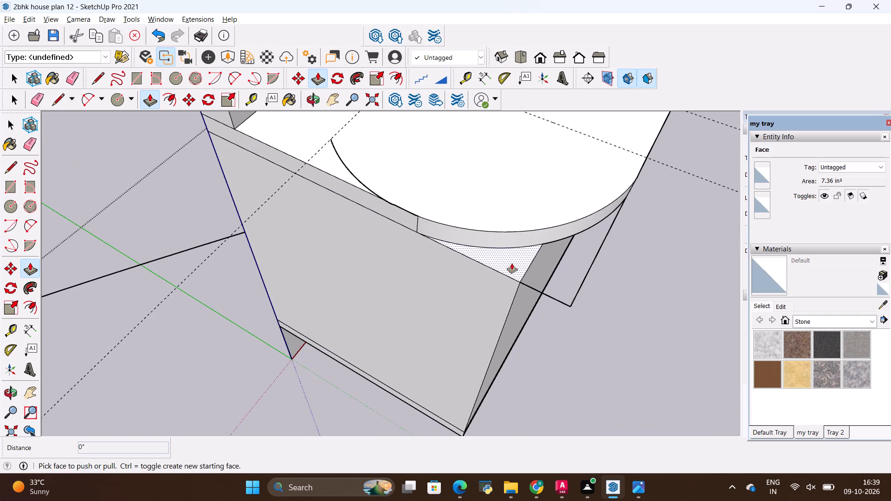
{"action": "left_click", "coordinate": [512, 263]}
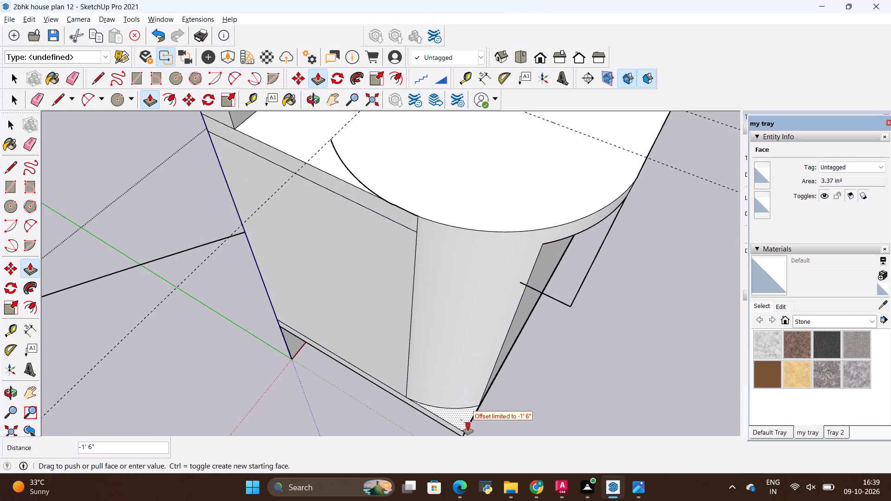
{"action": "left_click", "coordinate": [468, 425]}
Erase the stray overhang edge left in front of the countertop's rounded left end.
{"action": "scroll", "coordinate": [378, 297], "scroll_direction": "down", "scroll_amount": 4}
{"action": "scroll", "coordinate": [360, 207], "scroll_direction": "up", "scroll_amount": 4}
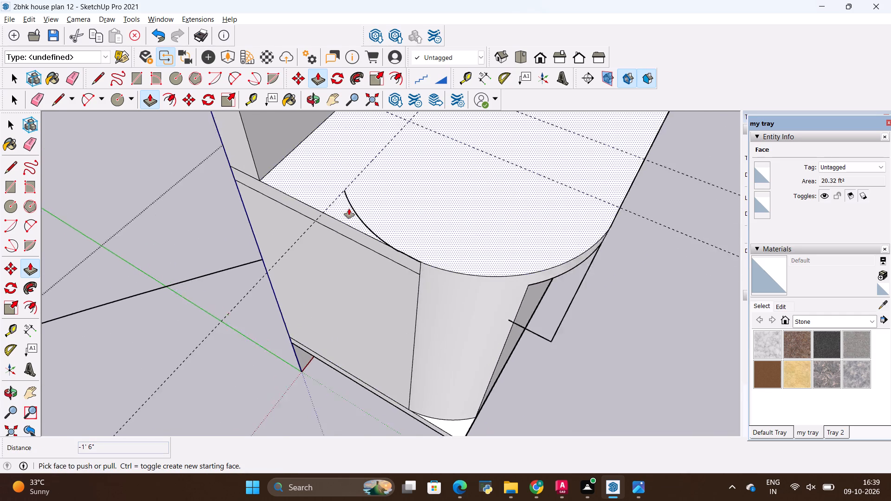
{"action": "scroll", "coordinate": [349, 209], "scroll_direction": "up", "scroll_amount": 1}
{"action": "middle_click_drag", "start_coordinate": [504, 334], "coordinate": [313, 247]}
{"action": "scroll", "coordinate": [344, 240], "scroll_direction": "down", "scroll_amount": 5}
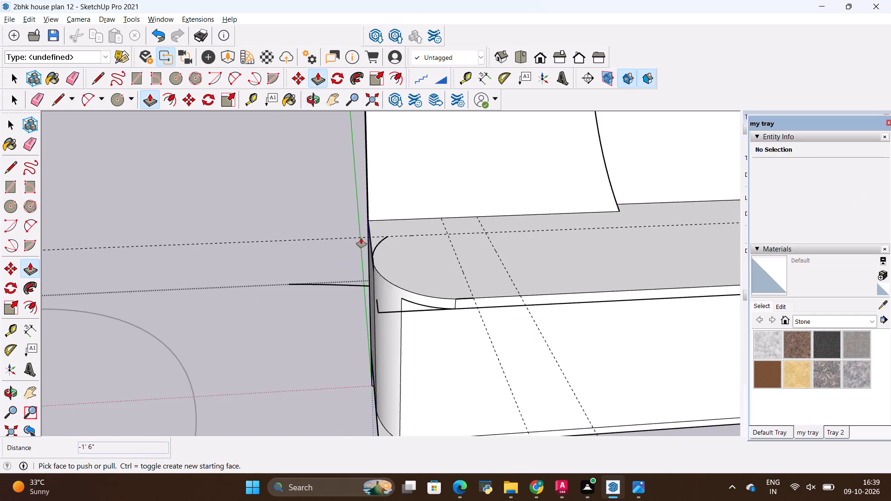
{"action": "scroll", "coordinate": [362, 238], "scroll_direction": "down", "scroll_amount": 6}
{"action": "scroll", "coordinate": [419, 261], "scroll_direction": "up", "scroll_amount": 11}
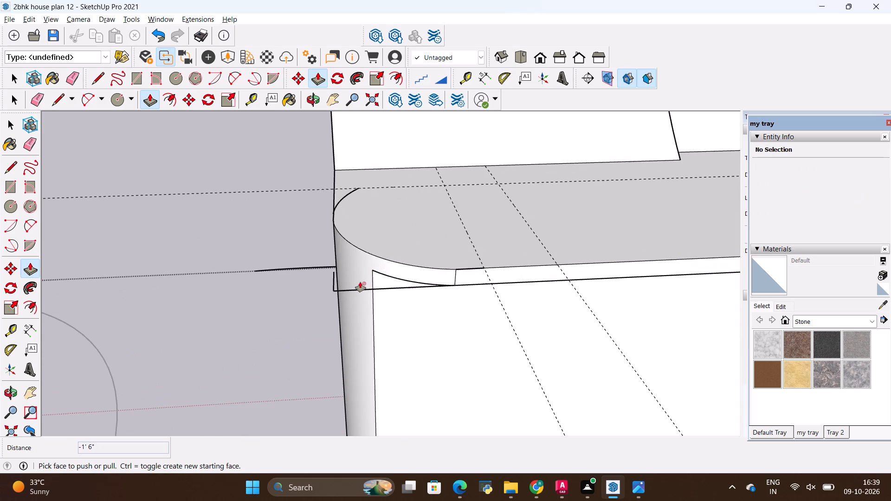
{"action": "key", "text": "e"}
{"action": "left_click_drag", "start_coordinate": [347, 284], "coordinate": [347, 297]}
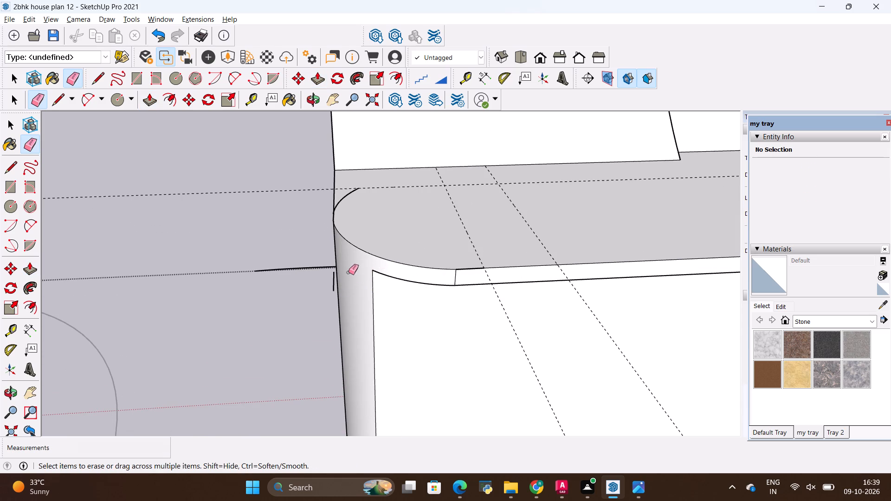
{"action": "scroll", "coordinate": [369, 255], "scroll_direction": "down", "scroll_amount": 5}
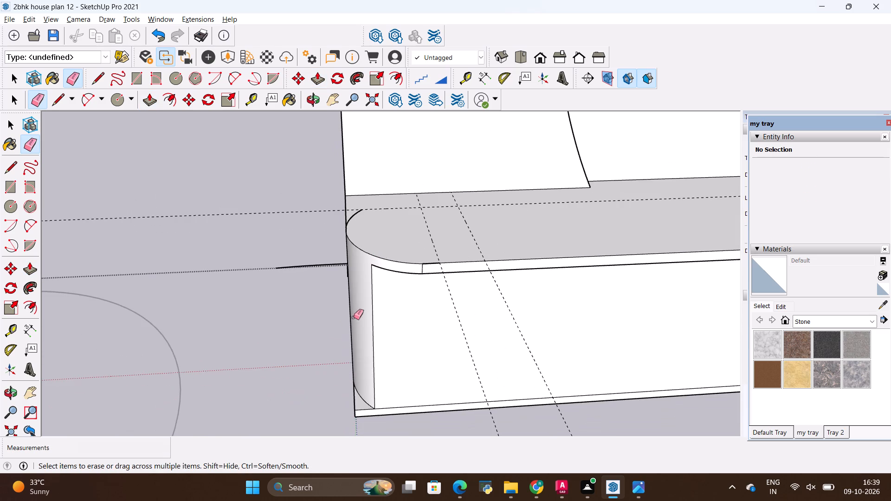
{"action": "scroll", "coordinate": [328, 353], "scroll_direction": "down", "scroll_amount": 5}
Check the reference photo and push the bottom panel's corner face outside the left-end arc down 1".
{"action": "key", "text": "alt+Tab"}
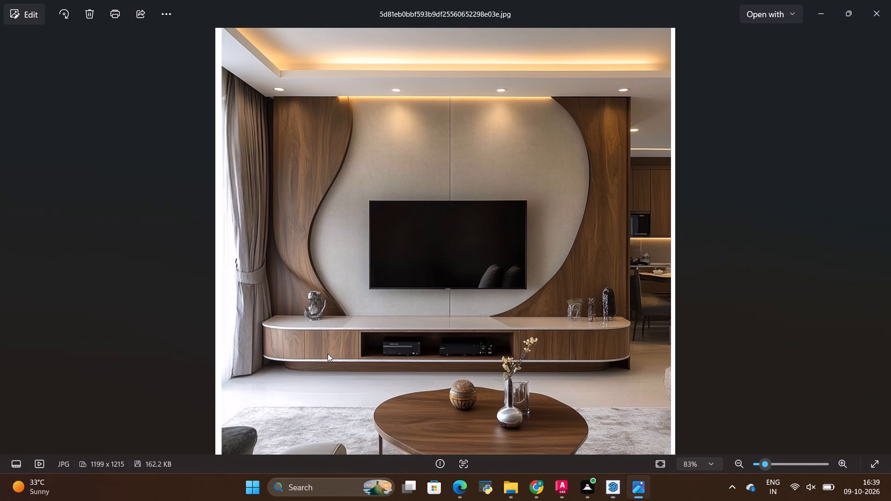
{"action": "key", "text": "alt+Tab"}
{"action": "scroll", "coordinate": [337, 313], "scroll_direction": "down", "scroll_amount": 5}
{"action": "scroll", "coordinate": [352, 366], "scroll_direction": "up", "scroll_amount": 19}
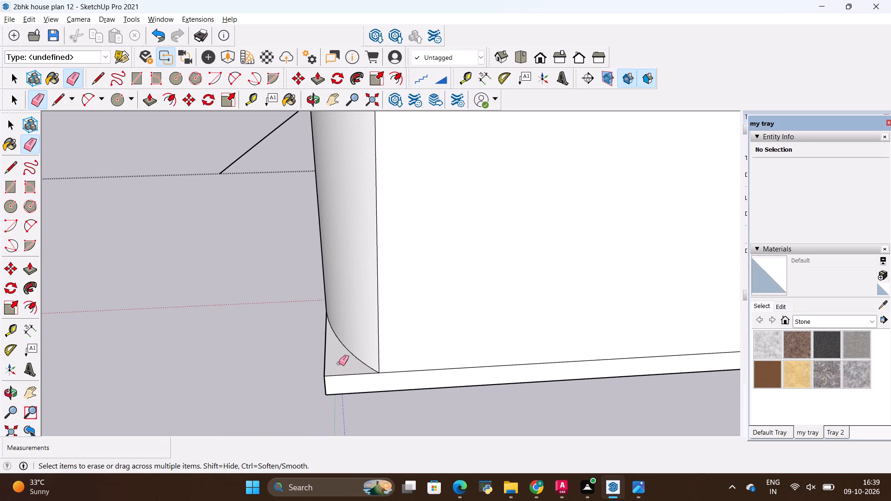
{"action": "key", "text": "p"}
{"action": "left_click", "coordinate": [339, 363]}
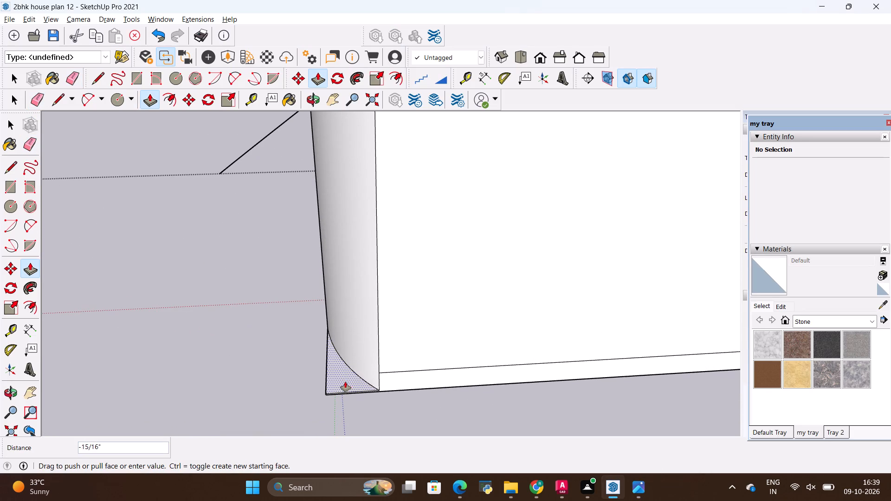
{"action": "left_click", "coordinate": [345, 384]}
{"action": "scroll", "coordinate": [237, 338], "scroll_direction": "down", "scroll_amount": 11}
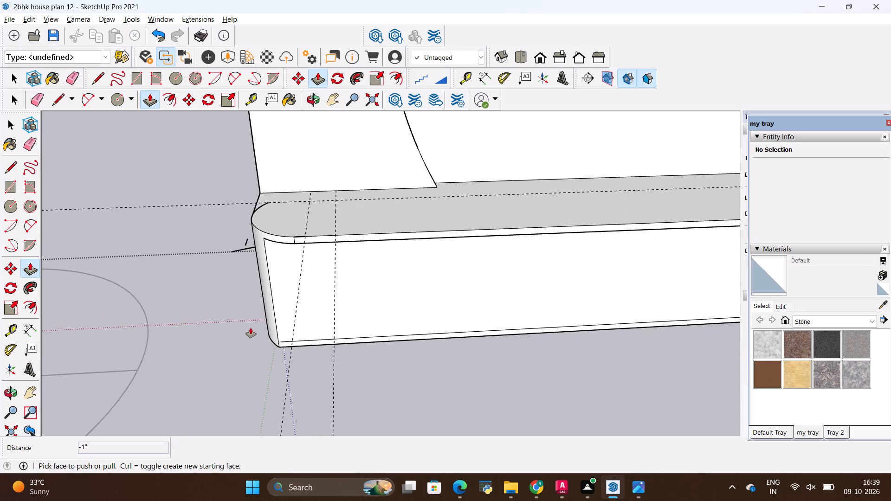
Inspect the cabinet's rounded left end, front and underside, and compare the unit with the reference photo.
{"action": "scroll", "coordinate": [320, 329], "scroll_direction": "up", "scroll_amount": 4}
{"action": "scroll", "coordinate": [229, 327], "scroll_direction": "down", "scroll_amount": 11}
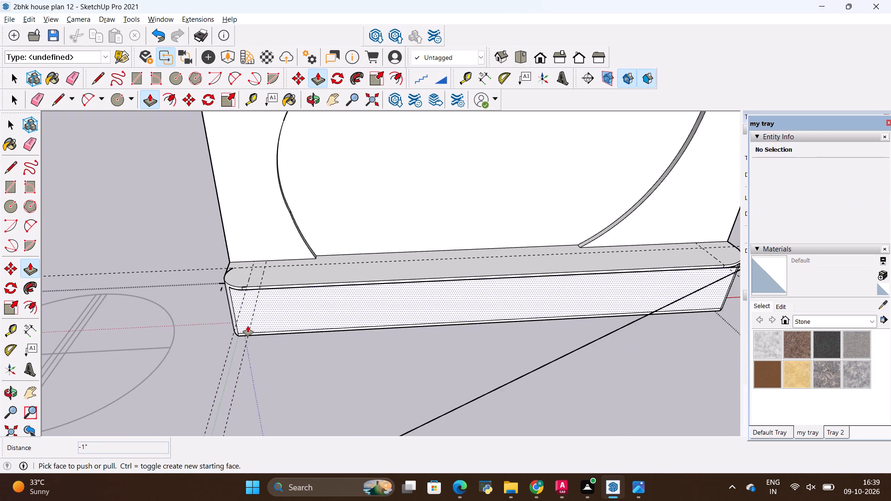
{"action": "scroll", "coordinate": [241, 285], "scroll_direction": "up", "scroll_amount": 7}
{"action": "middle_click_drag", "start_coordinate": [235, 339], "coordinate": [484, 354]}
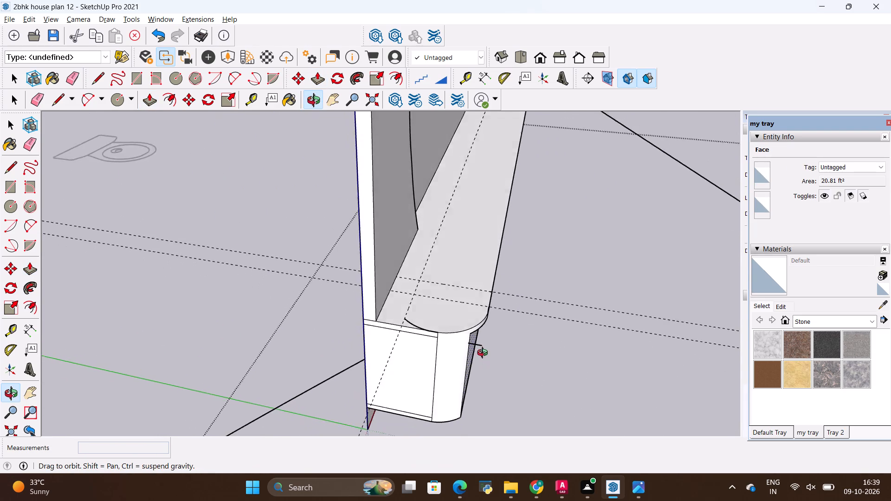
{"action": "middle_click_drag", "start_coordinate": [484, 354], "coordinate": [353, 353]}
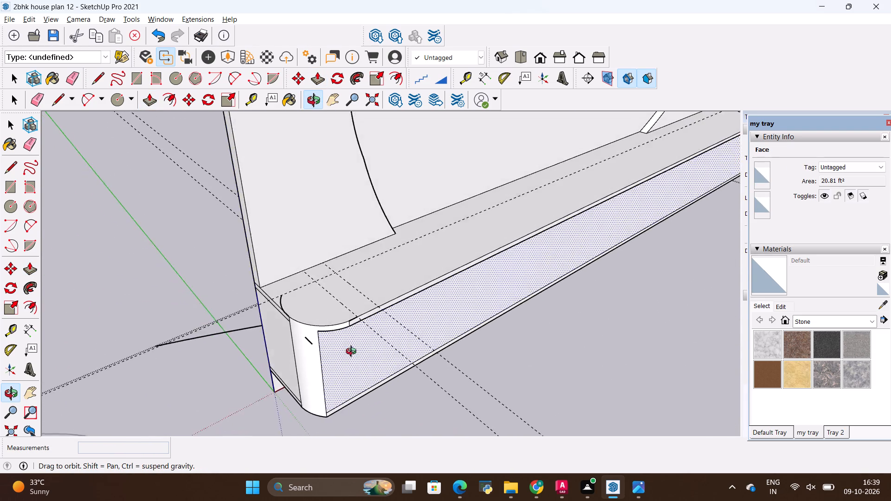
{"action": "middle_click_drag", "start_coordinate": [353, 353], "coordinate": [235, 170]}
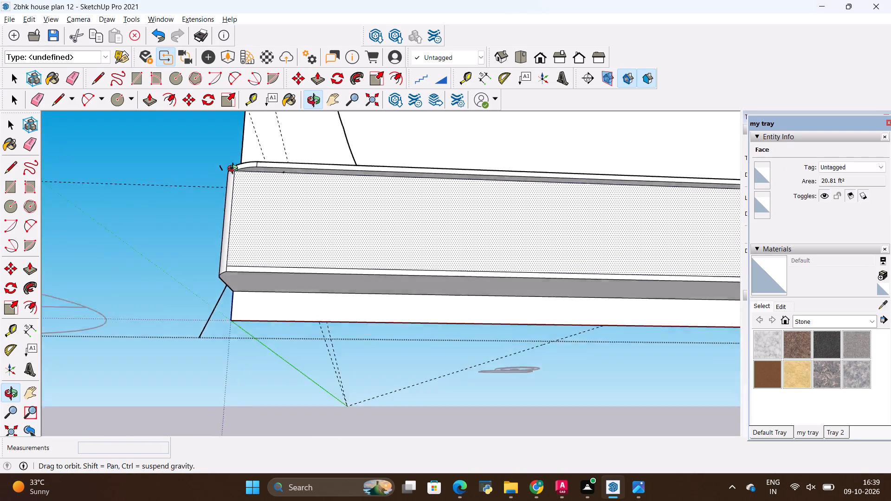
{"action": "middle_click_drag", "start_coordinate": [235, 170], "coordinate": [200, 290]}
{"action": "scroll", "coordinate": [200, 289], "scroll_direction": "down", "scroll_amount": 6}
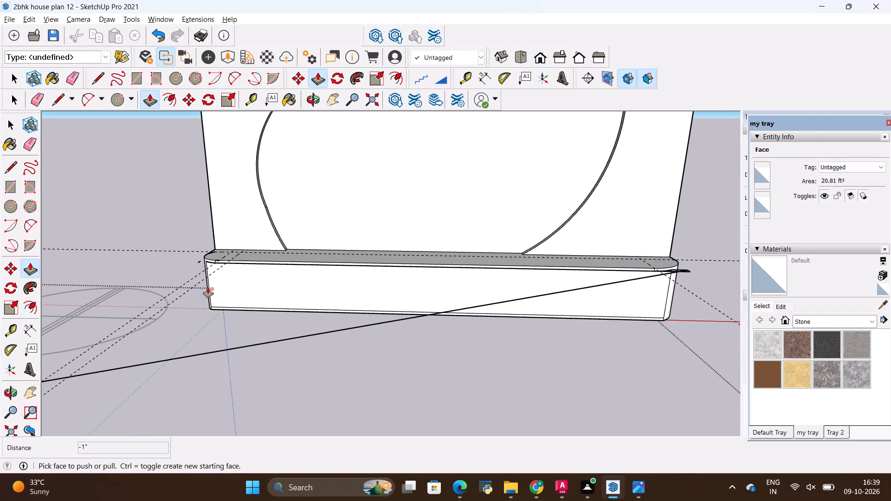
{"action": "key", "text": "alt+Tab"}
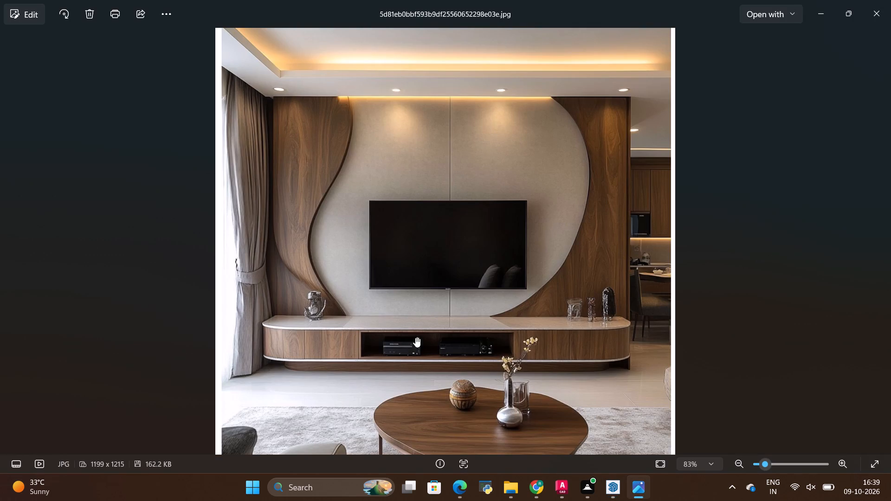
{"action": "key", "text": "alt+Tab"}
{"action": "scroll", "coordinate": [298, 231], "scroll_direction": "up", "scroll_amount": 7}
{"action": "middle_click_drag", "start_coordinate": [304, 286], "coordinate": [468, 190]}
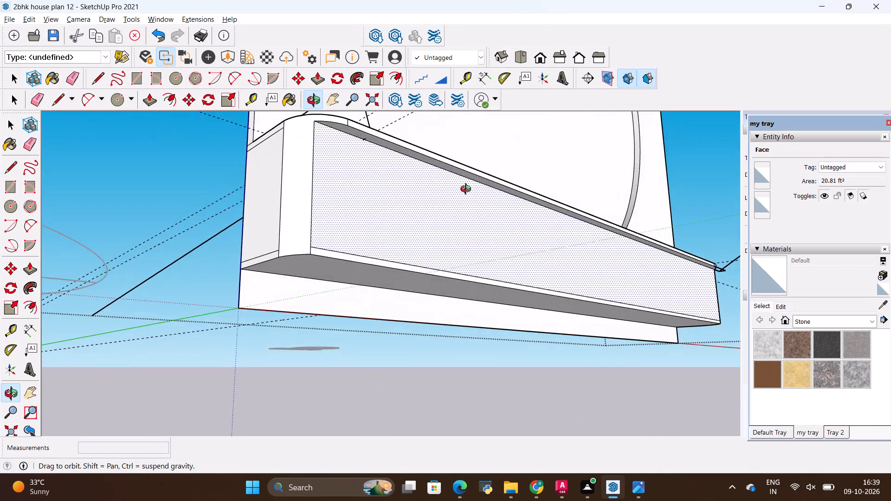
{"action": "middle_click_drag", "start_coordinate": [468, 190], "coordinate": [454, 287]}
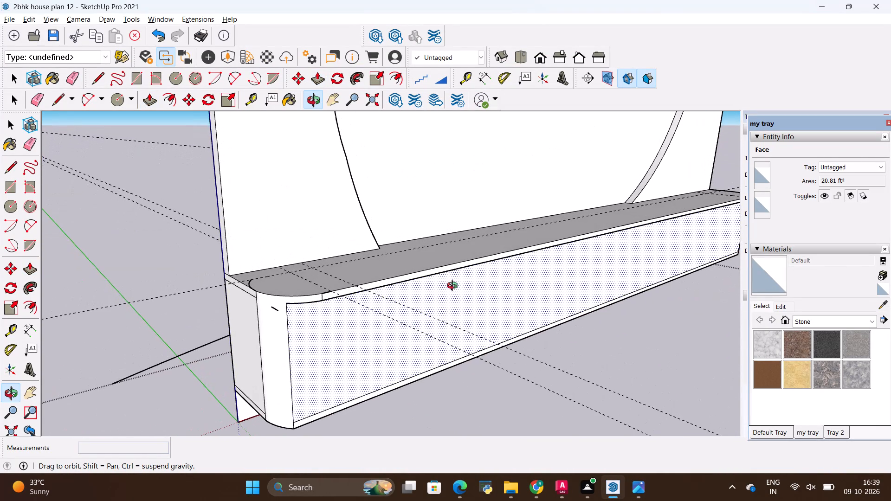
{"action": "middle_click_drag", "start_coordinate": [454, 287], "coordinate": [411, 306]}
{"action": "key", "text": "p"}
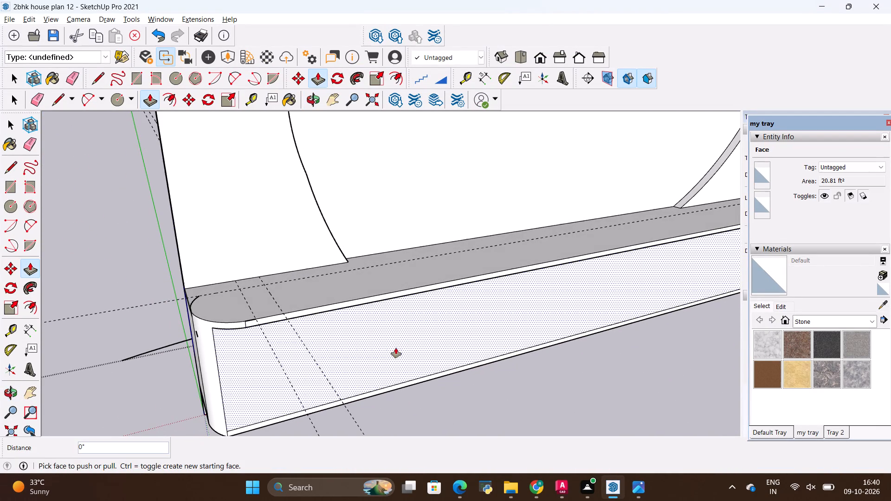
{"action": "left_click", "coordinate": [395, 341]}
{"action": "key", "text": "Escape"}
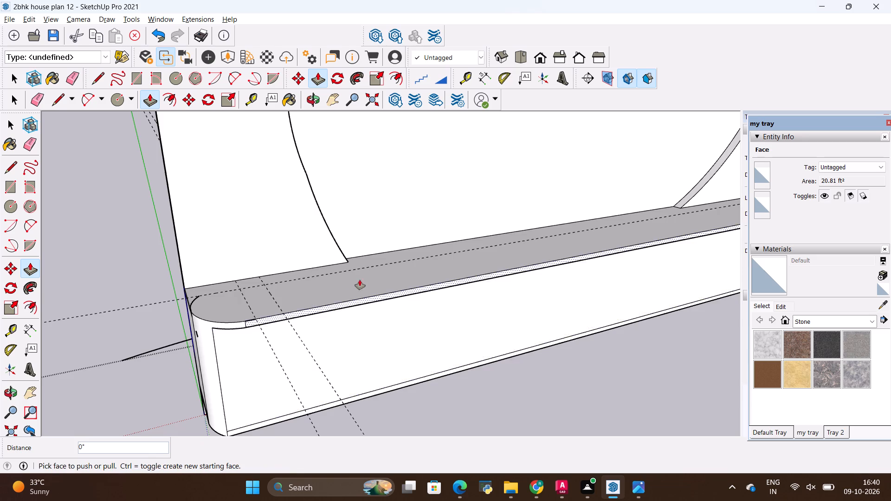
Examine the countertop's overhang beyond the cabinet front along its length and at both rounded ends.
{"action": "scroll", "coordinate": [338, 278], "scroll_direction": "up", "scroll_amount": 6}
{"action": "scroll", "coordinate": [192, 299], "scroll_direction": "down", "scroll_amount": 5}
{"action": "middle_click_drag", "start_coordinate": [174, 316], "coordinate": [433, 289]}
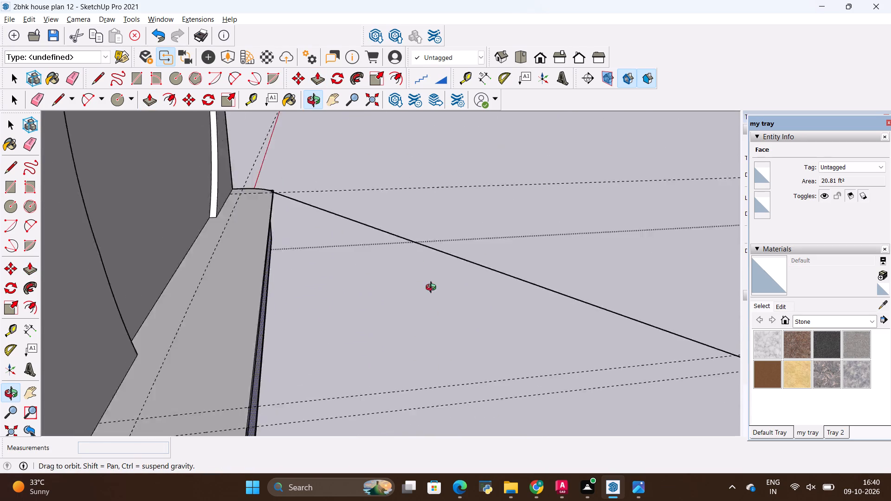
{"action": "middle_click_drag", "start_coordinate": [433, 289], "coordinate": [376, 189]}
{"action": "scroll", "coordinate": [362, 295], "scroll_direction": "down", "scroll_amount": 6}
{"action": "middle_click_drag", "start_coordinate": [318, 372], "coordinate": [313, 369]}
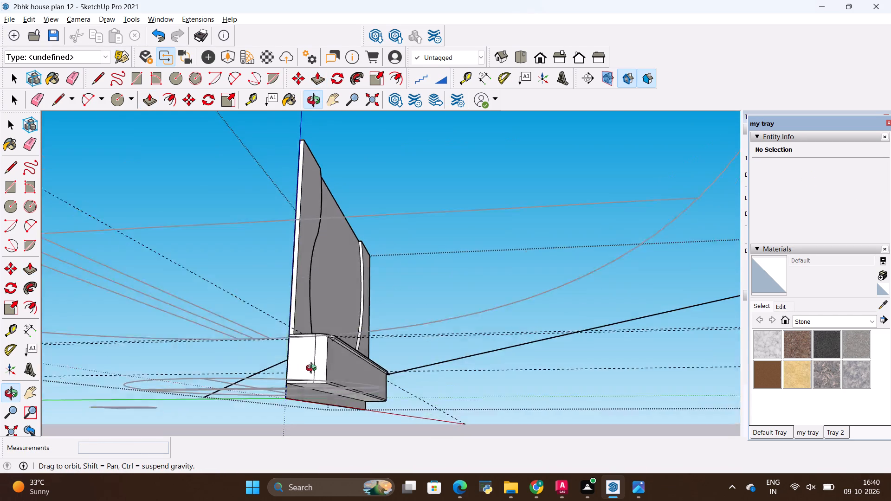
{"action": "middle_click_drag", "start_coordinate": [313, 369], "coordinate": [308, 384]}
{"action": "scroll", "coordinate": [375, 299], "scroll_direction": "up", "scroll_amount": 16}
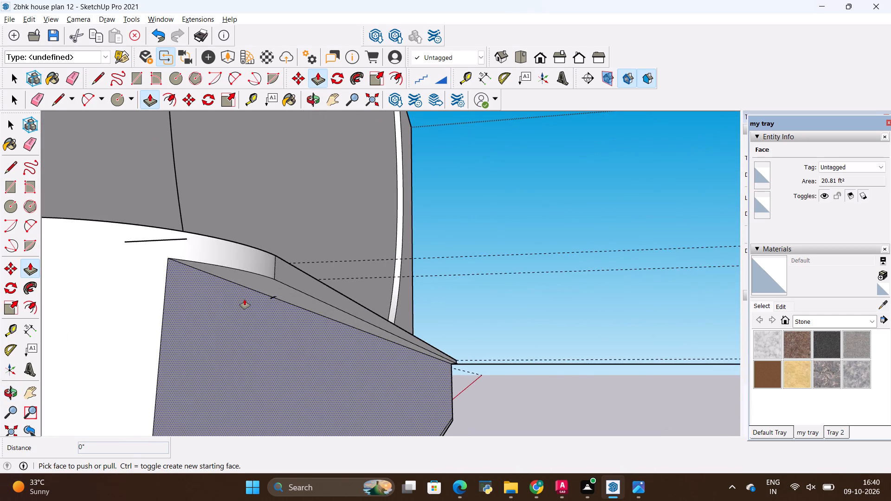
{"action": "middle_click_drag", "start_coordinate": [245, 299], "coordinate": [111, 211]}
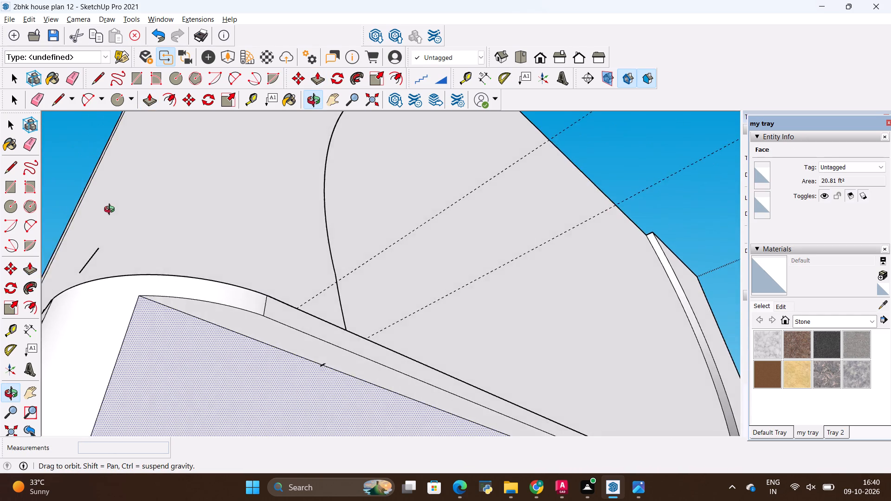
{"action": "middle_click_drag", "start_coordinate": [111, 211], "coordinate": [270, 320]}
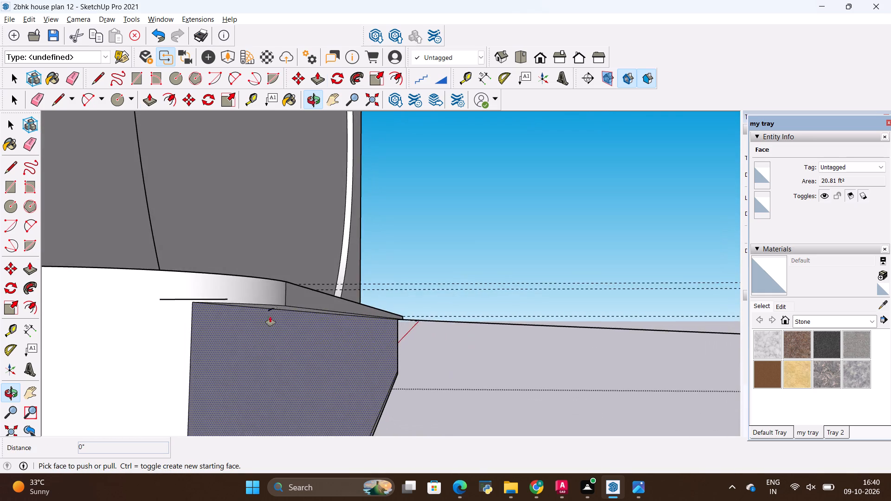
{"action": "scroll", "coordinate": [264, 244], "scroll_direction": "down", "scroll_amount": 4}
{"action": "scroll", "coordinate": [285, 302], "scroll_direction": "down", "scroll_amount": 3}
{"action": "middle_click_drag", "start_coordinate": [292, 333], "coordinate": [229, 280]}
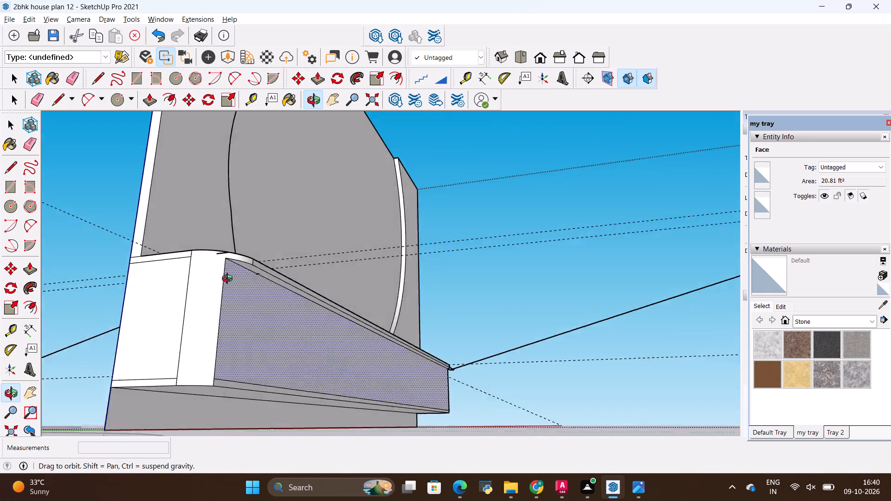
{"action": "middle_click_drag", "start_coordinate": [229, 280], "coordinate": [265, 416]}
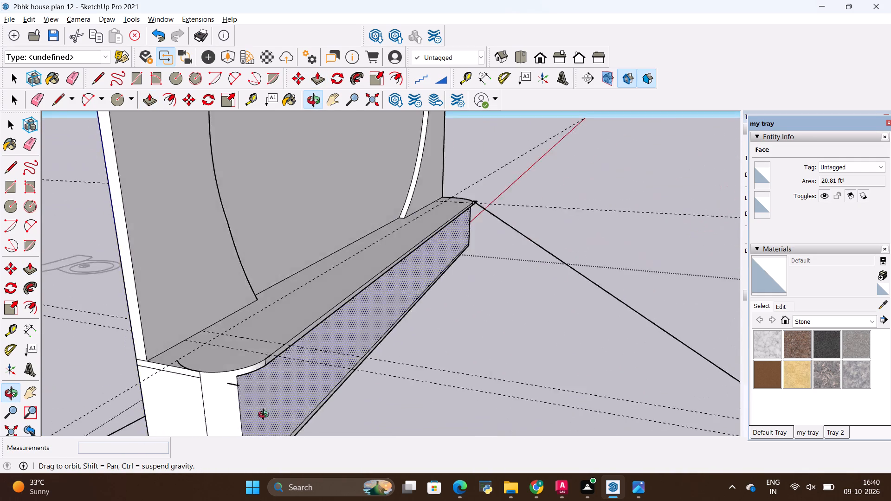
{"action": "middle_click_drag", "start_coordinate": [265, 416], "coordinate": [222, 418]}
{"action": "scroll", "coordinate": [339, 238], "scroll_direction": "down", "scroll_amount": 5}
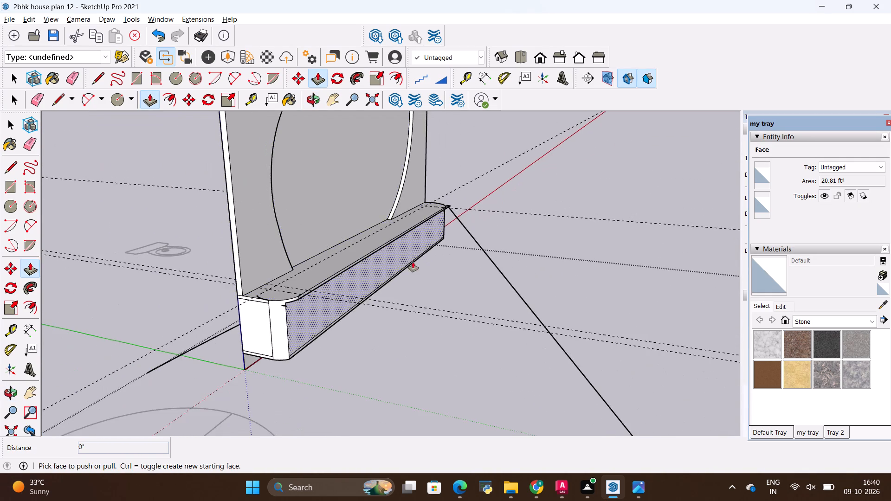
{"action": "middle_click_drag", "start_coordinate": [413, 262], "coordinate": [178, 367]}
{"action": "scroll", "coordinate": [464, 242], "scroll_direction": "down", "scroll_amount": 5}
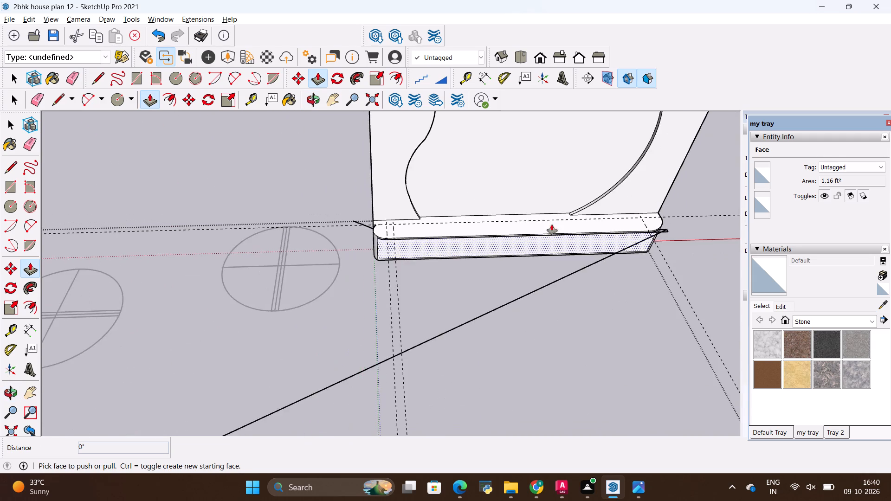
{"action": "scroll", "coordinate": [635, 215], "scroll_direction": "up", "scroll_amount": 20}
{"action": "scroll", "coordinate": [635, 215], "scroll_direction": "up", "scroll_amount": 9}
{"action": "middle_click_drag", "start_coordinate": [565, 295], "coordinate": [562, 242]}
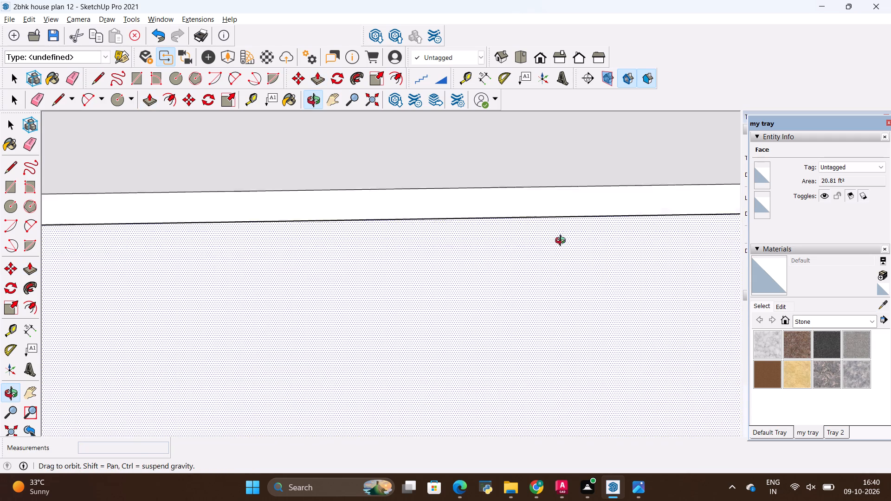
{"action": "middle_click_drag", "start_coordinate": [562, 242], "coordinate": [567, 152]}
{"action": "middle_click_drag", "start_coordinate": [557, 221], "coordinate": [567, 146]}
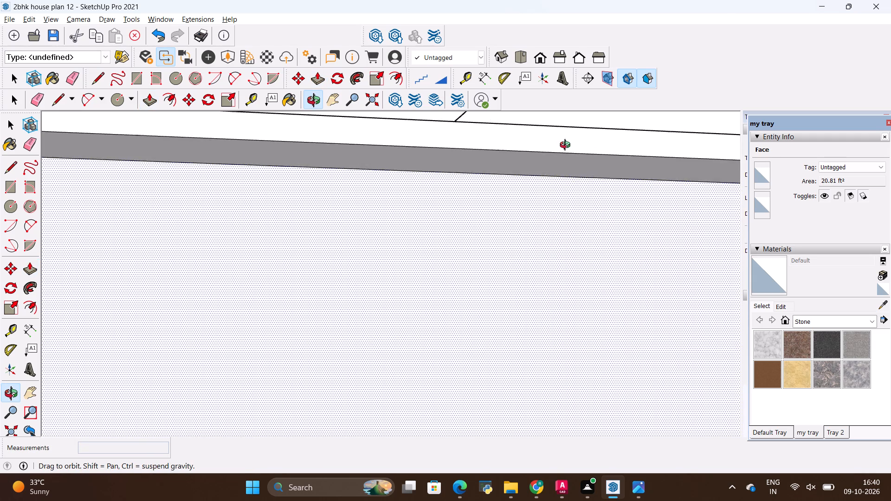
{"action": "middle_click_drag", "start_coordinate": [567, 146], "coordinate": [546, 342]}
{"action": "scroll", "coordinate": [461, 233], "scroll_direction": "down", "scroll_amount": 11}
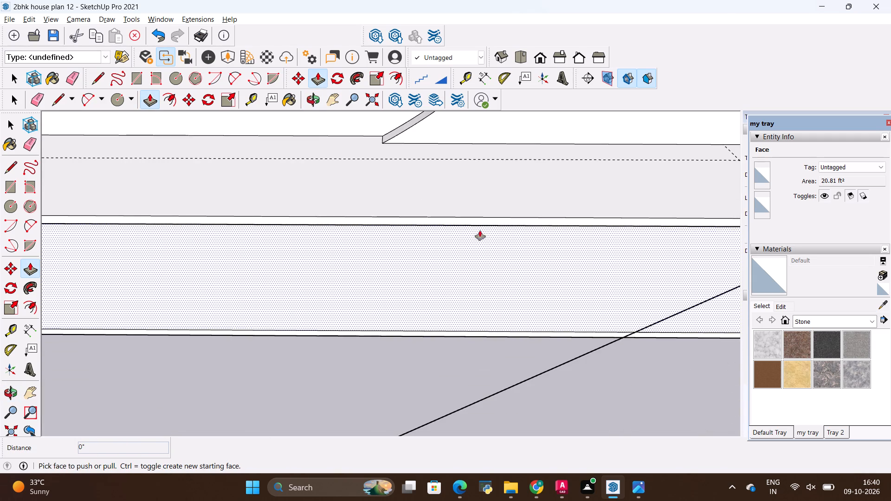
{"action": "scroll", "coordinate": [464, 221], "scroll_direction": "down", "scroll_amount": 6}
{"action": "scroll", "coordinate": [521, 220], "scroll_direction": "down", "scroll_amount": 6}
{"action": "scroll", "coordinate": [467, 205], "scroll_direction": "up", "scroll_amount": 4}
{"action": "scroll", "coordinate": [694, 222], "scroll_direction": "up", "scroll_amount": 10}
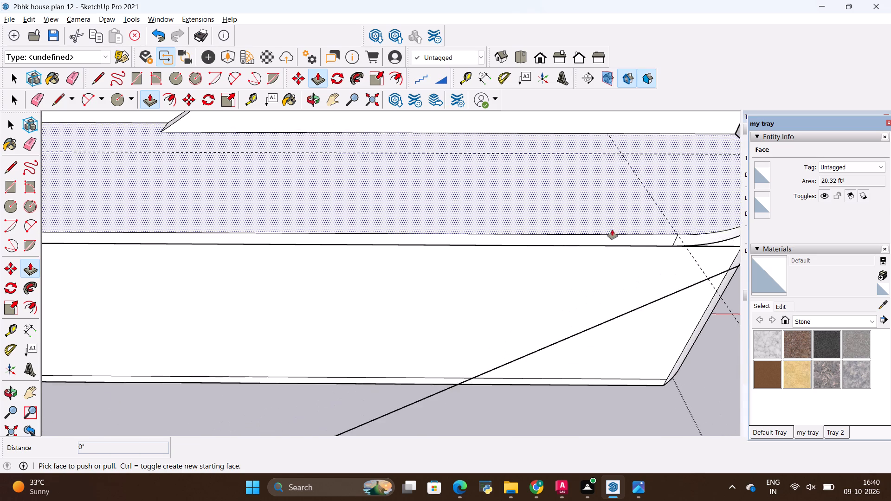
{"action": "scroll", "coordinate": [612, 230], "scroll_direction": "up", "scroll_amount": 3}
{"action": "scroll", "coordinate": [425, 232], "scroll_direction": "down", "scroll_amount": 10}
{"action": "middle_click_drag", "start_coordinate": [367, 307], "coordinate": [435, 200]}
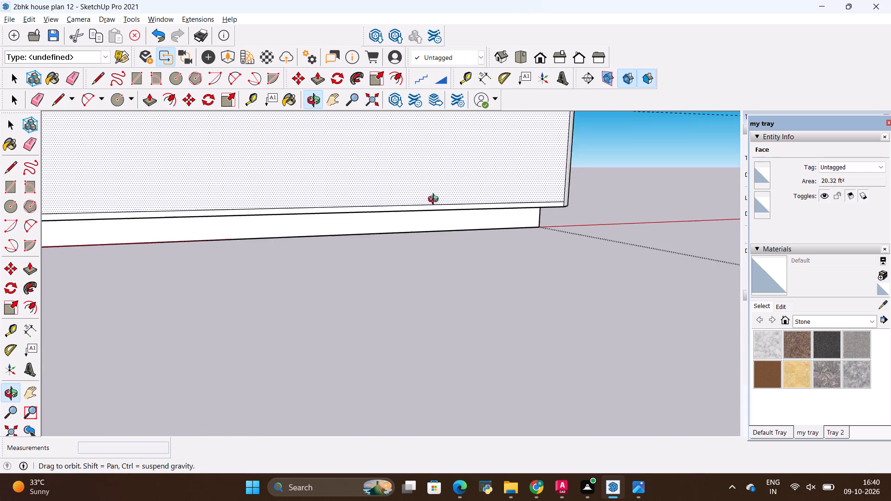
{"action": "middle_click_drag", "start_coordinate": [435, 200], "coordinate": [493, 305]}
{"action": "middle_click_drag", "start_coordinate": [452, 309], "coordinate": [366, 318]}
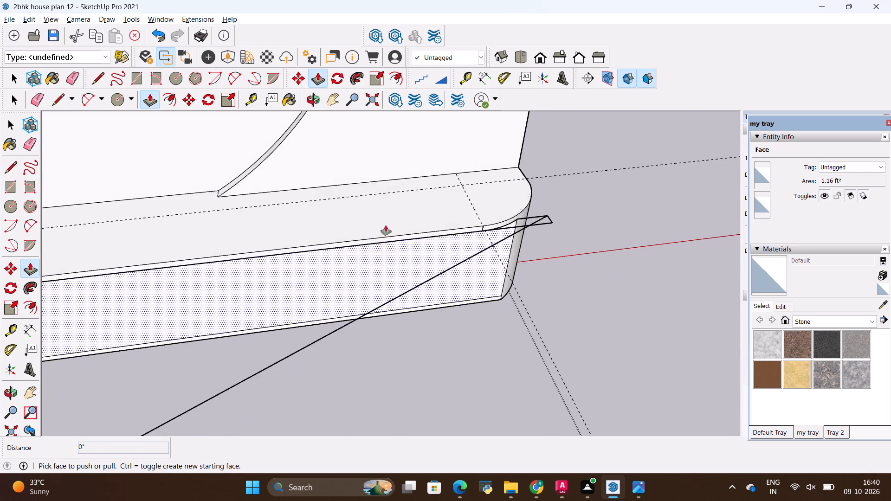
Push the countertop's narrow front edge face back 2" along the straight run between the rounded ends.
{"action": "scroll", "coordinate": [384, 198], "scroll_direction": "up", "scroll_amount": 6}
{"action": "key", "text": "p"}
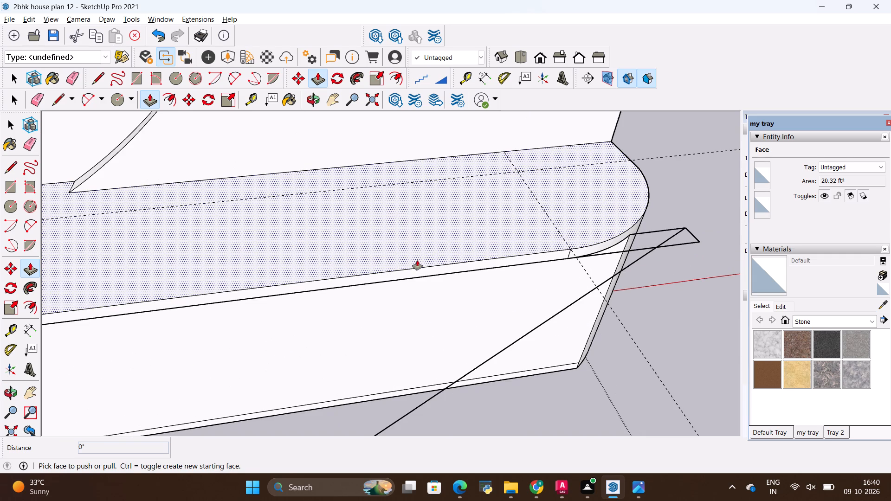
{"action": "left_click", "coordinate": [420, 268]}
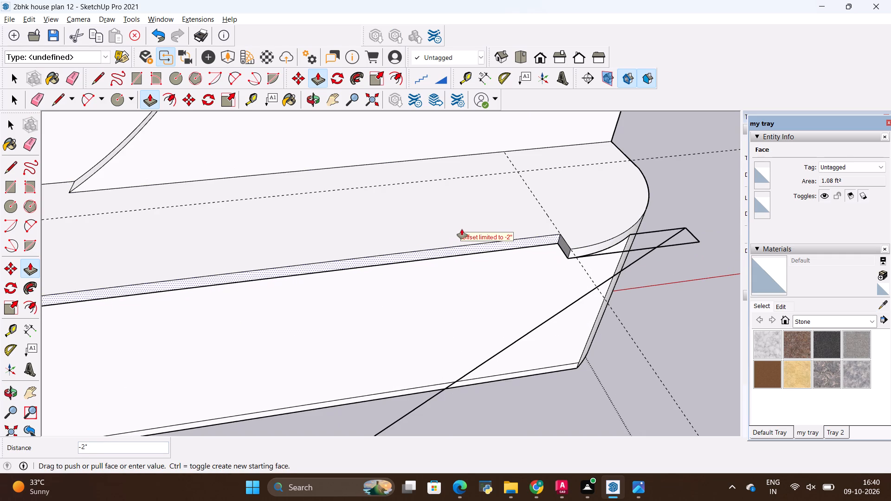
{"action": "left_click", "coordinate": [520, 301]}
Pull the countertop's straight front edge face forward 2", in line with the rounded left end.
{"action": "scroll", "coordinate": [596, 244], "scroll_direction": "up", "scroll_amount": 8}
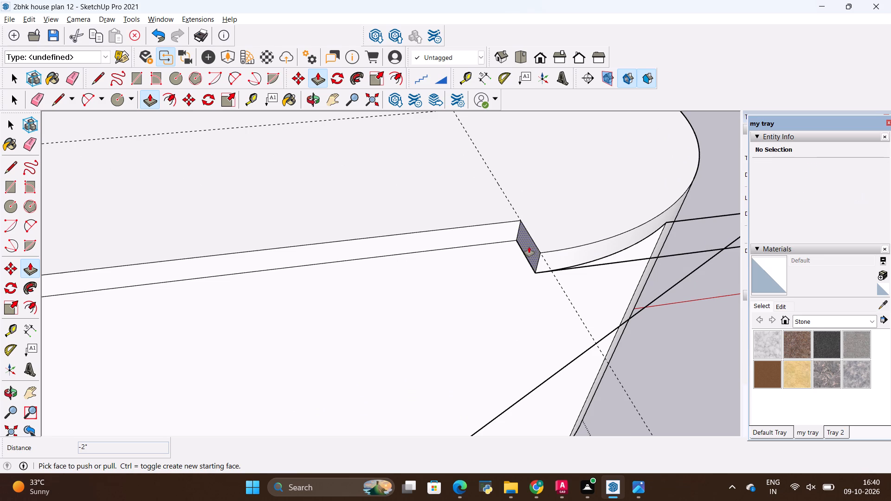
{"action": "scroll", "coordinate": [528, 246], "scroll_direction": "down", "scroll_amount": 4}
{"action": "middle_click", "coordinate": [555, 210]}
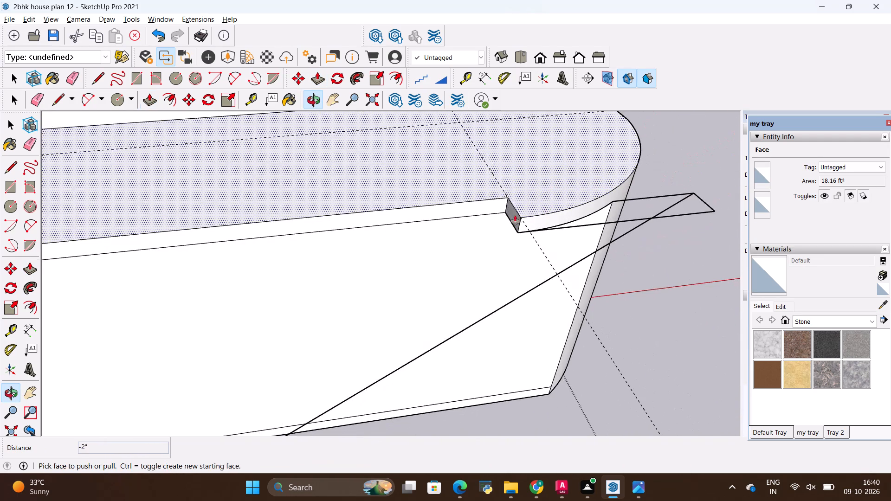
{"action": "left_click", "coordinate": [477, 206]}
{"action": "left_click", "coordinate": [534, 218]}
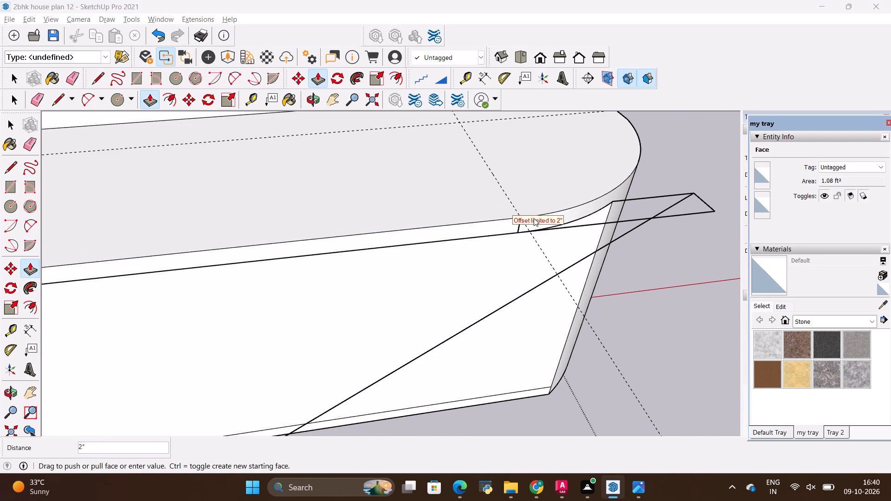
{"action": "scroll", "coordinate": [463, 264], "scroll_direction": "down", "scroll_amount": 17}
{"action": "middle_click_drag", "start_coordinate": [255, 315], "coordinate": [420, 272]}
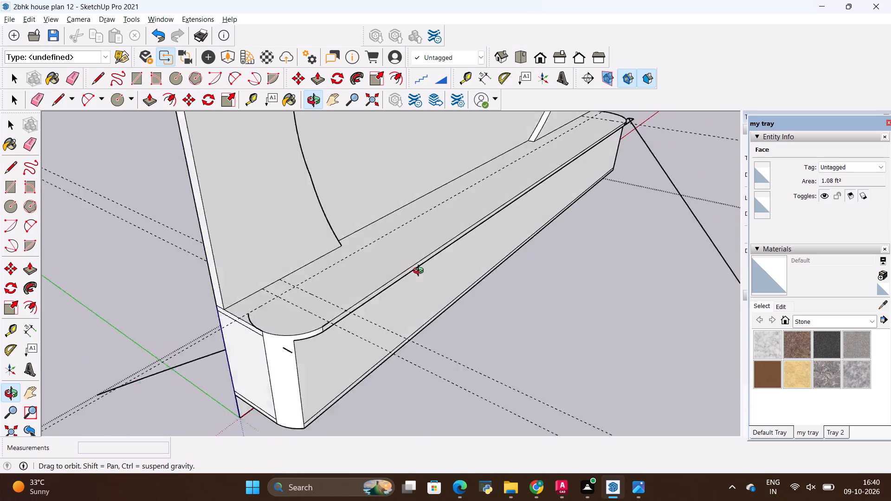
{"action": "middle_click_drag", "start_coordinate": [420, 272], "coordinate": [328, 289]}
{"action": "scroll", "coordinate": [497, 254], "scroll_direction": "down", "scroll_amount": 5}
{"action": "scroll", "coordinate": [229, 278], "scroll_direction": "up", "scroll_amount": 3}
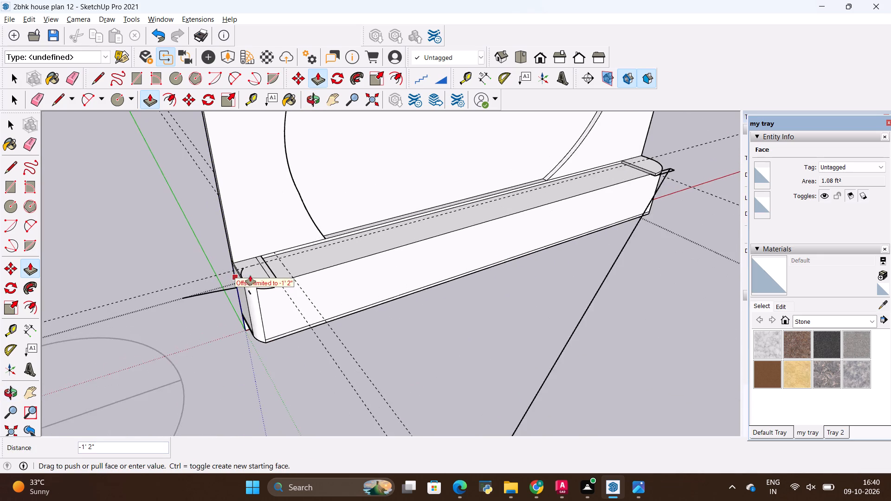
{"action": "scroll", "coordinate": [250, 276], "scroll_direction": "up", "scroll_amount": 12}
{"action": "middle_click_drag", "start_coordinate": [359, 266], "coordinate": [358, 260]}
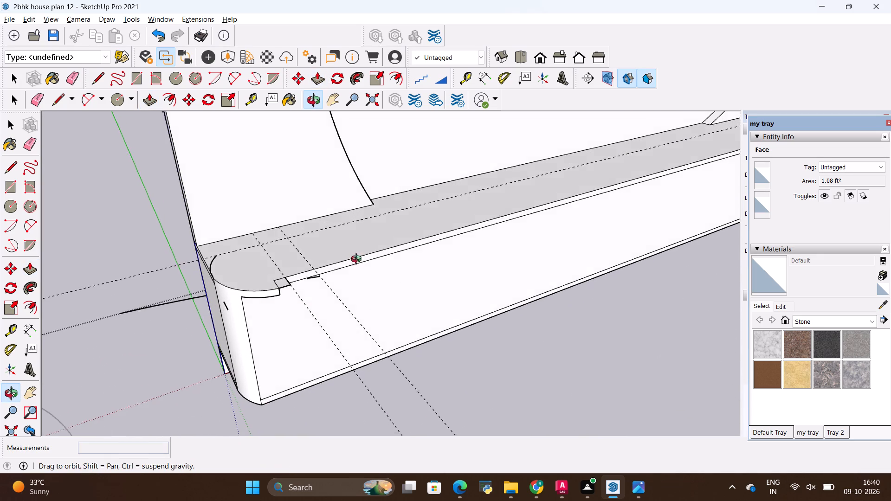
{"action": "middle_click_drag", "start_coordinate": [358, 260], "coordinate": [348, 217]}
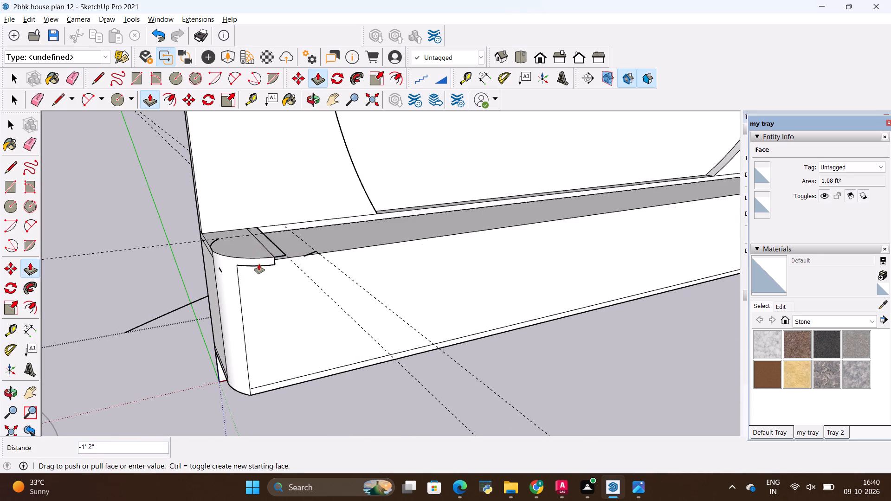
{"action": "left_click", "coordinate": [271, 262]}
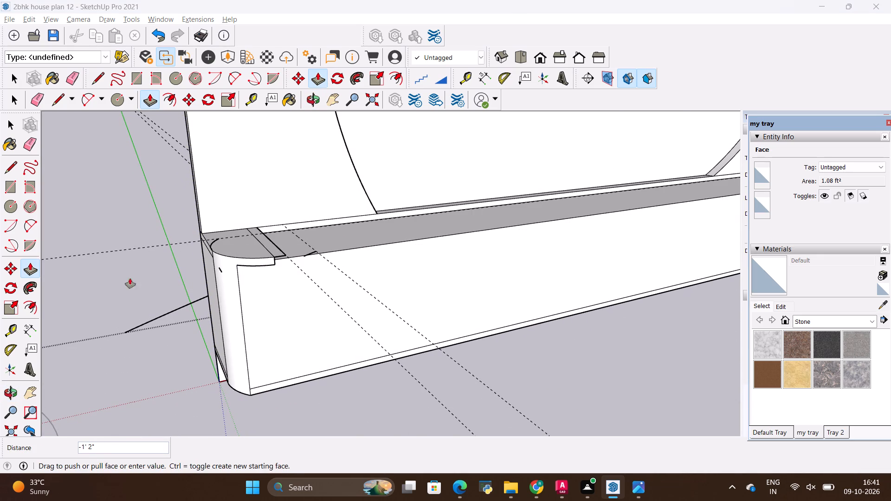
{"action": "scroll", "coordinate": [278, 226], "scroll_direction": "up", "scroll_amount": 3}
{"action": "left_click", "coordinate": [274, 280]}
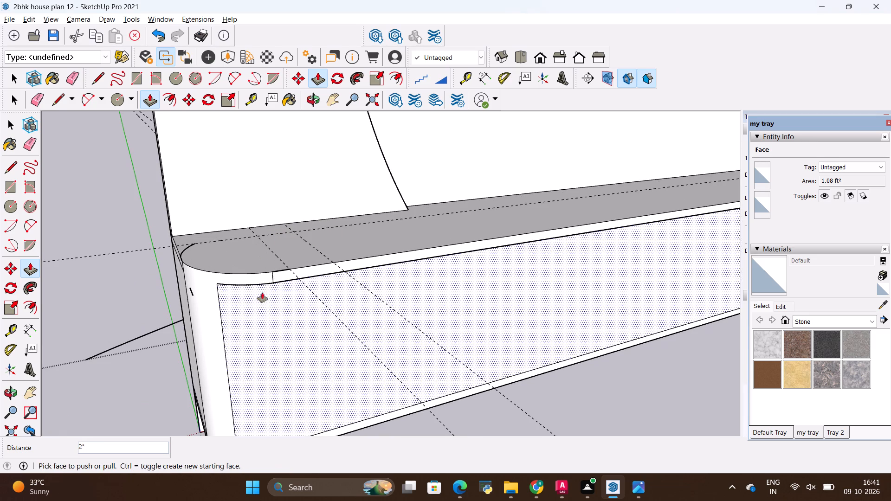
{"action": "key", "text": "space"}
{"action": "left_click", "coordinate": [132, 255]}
Erase the two cross guides, the lengthwise guide and the leftover arc edge on the countertop's left end.
{"action": "scroll", "coordinate": [465, 220], "scroll_direction": "down", "scroll_amount": 4}
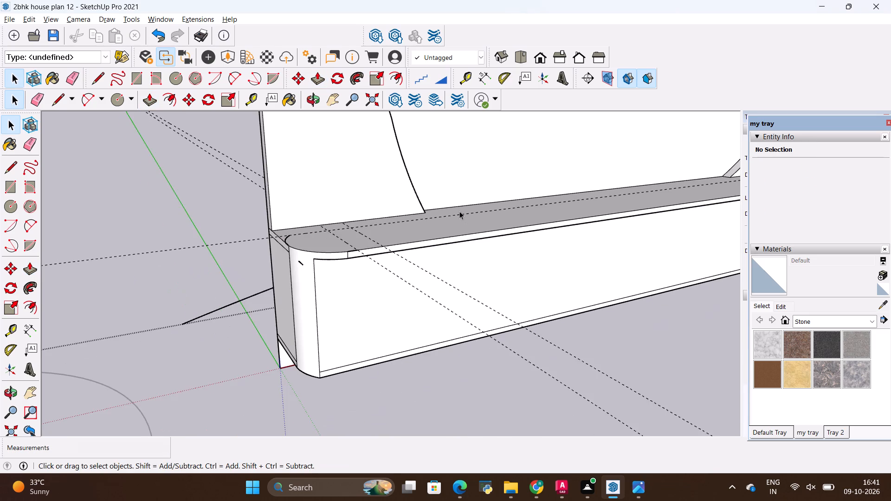
{"action": "middle_click_drag", "start_coordinate": [459, 214], "coordinate": [446, 317]}
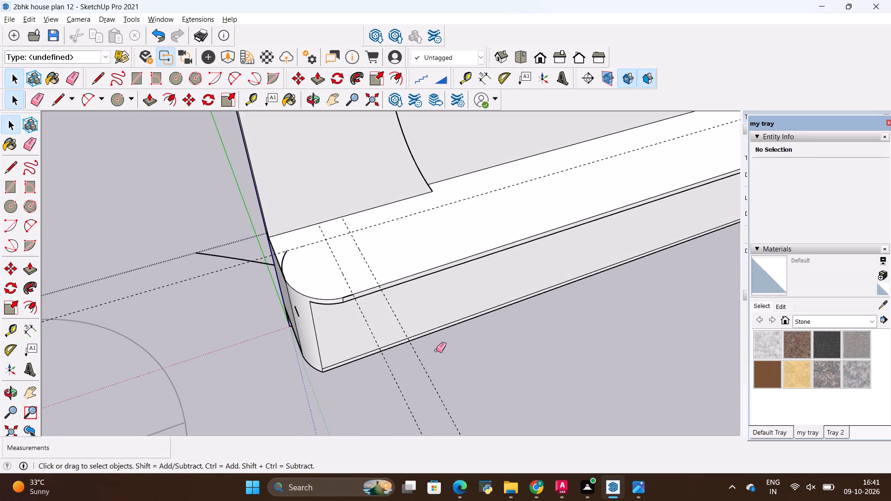
{"action": "key", "text": "e"}
{"action": "left_click_drag", "start_coordinate": [436, 352], "coordinate": [381, 385]}
{"action": "scroll", "coordinate": [347, 181], "scroll_direction": "up", "scroll_amount": 4}
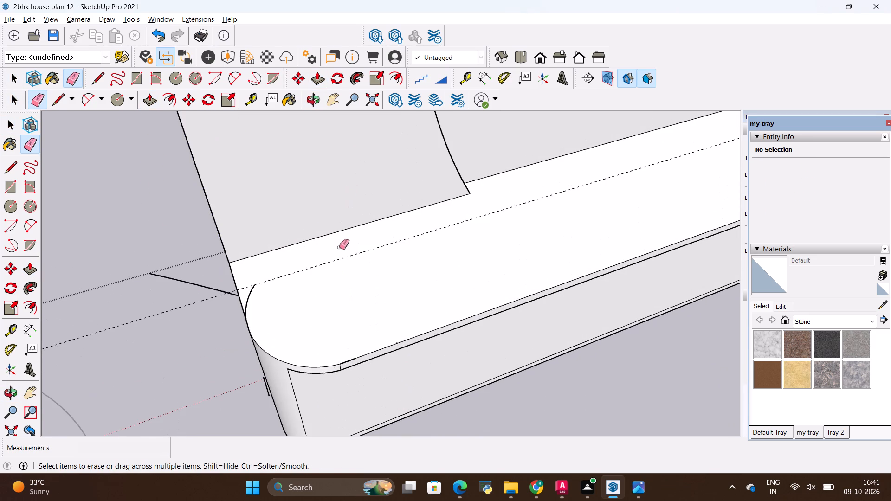
{"action": "left_click_drag", "start_coordinate": [339, 244], "coordinate": [340, 270]}
{"action": "scroll", "coordinate": [269, 300], "scroll_direction": "up", "scroll_amount": 4}
{"action": "left_click_drag", "start_coordinate": [237, 282], "coordinate": [242, 289]}
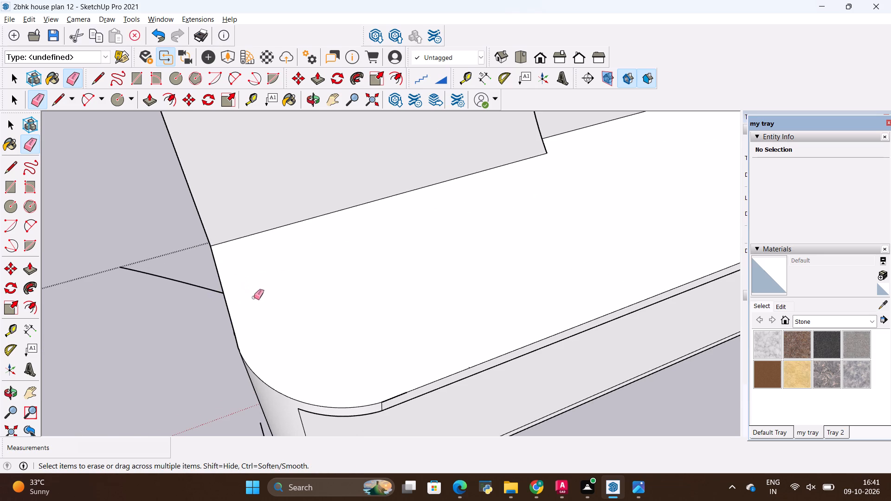
Erase the long diagonal stray line running across the front of the TV unit's low cabinet.
{"action": "scroll", "coordinate": [239, 308], "scroll_direction": "down", "scroll_amount": 11}
{"action": "middle_click_drag", "start_coordinate": [345, 304], "coordinate": [305, 327]}
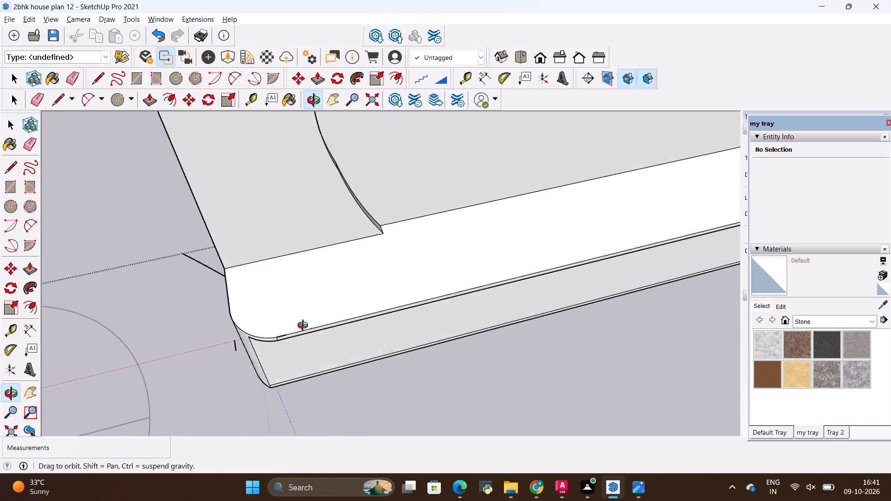
{"action": "middle_click_drag", "start_coordinate": [305, 327], "coordinate": [239, 343]}
{"action": "scroll", "coordinate": [387, 285], "scroll_direction": "down", "scroll_amount": 18}
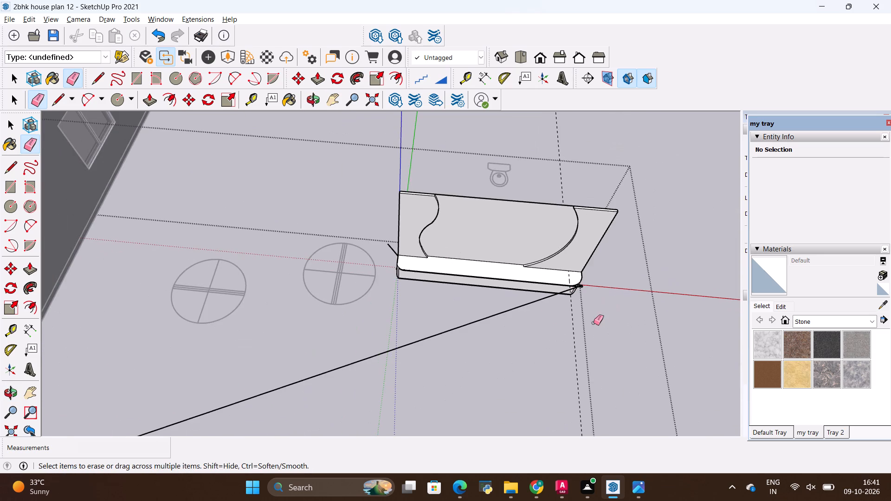
{"action": "middle_click_drag", "start_coordinate": [538, 315], "coordinate": [551, 180]}
{"action": "scroll", "coordinate": [520, 210], "scroll_direction": "up", "scroll_amount": 8}
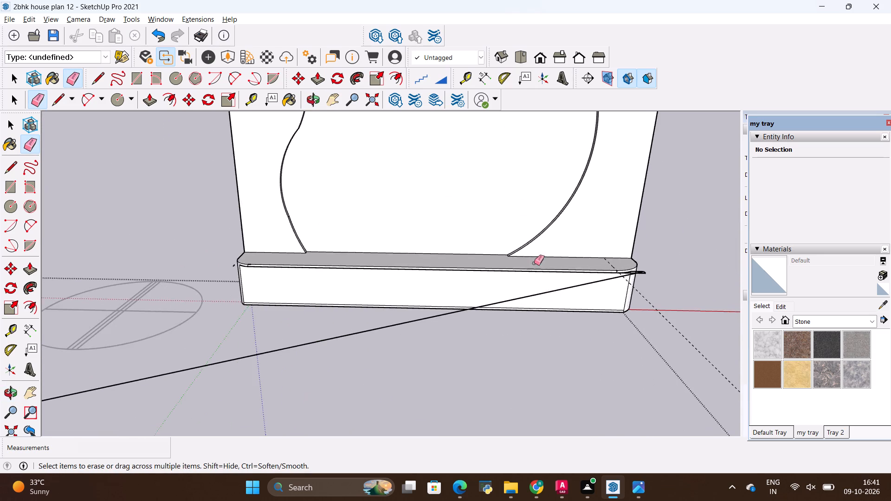
{"action": "scroll", "coordinate": [536, 262], "scroll_direction": "up", "scroll_amount": 13}
{"action": "scroll", "coordinate": [535, 263], "scroll_direction": "down", "scroll_amount": 12}
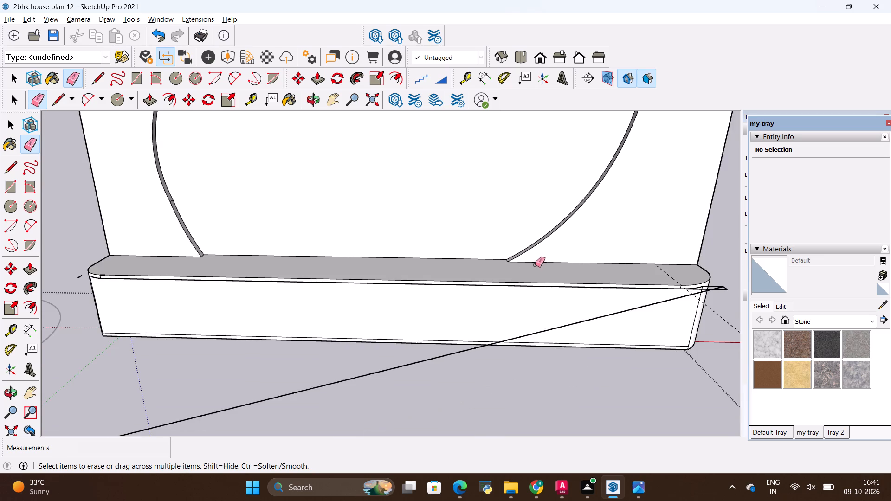
{"action": "scroll", "coordinate": [535, 266], "scroll_direction": "down", "scroll_amount": 12}
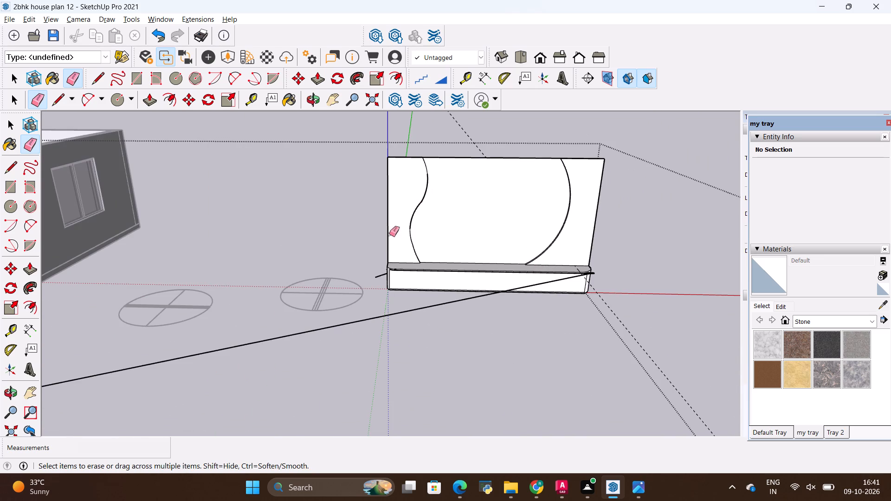
{"action": "scroll", "coordinate": [399, 256], "scroll_direction": "up", "scroll_amount": 8}
{"action": "left_click_drag", "start_coordinate": [495, 342], "coordinate": [515, 372]}
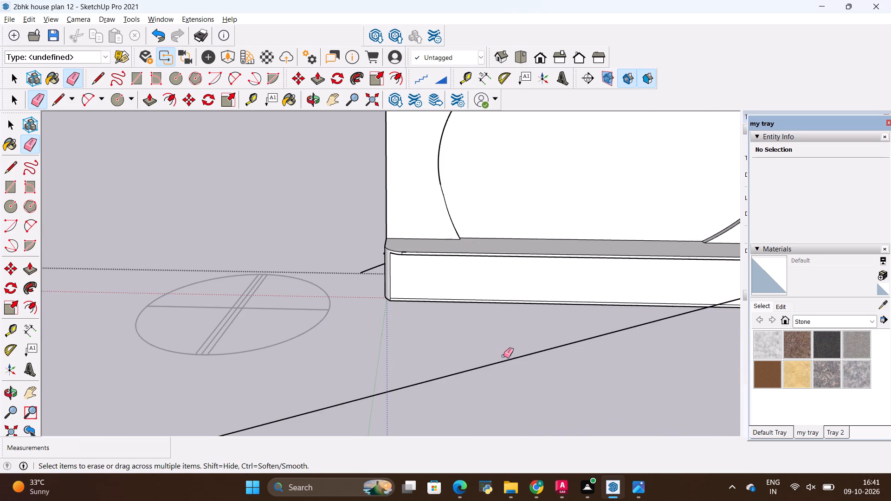
{"action": "left_click_drag", "start_coordinate": [503, 356], "coordinate": [508, 371]}
Erase the short stray line sticking out beside the cabinet's left end.
{"action": "scroll", "coordinate": [455, 340], "scroll_direction": "down", "scroll_amount": 11}
{"action": "middle_click_drag", "start_coordinate": [410, 291], "coordinate": [434, 323]}
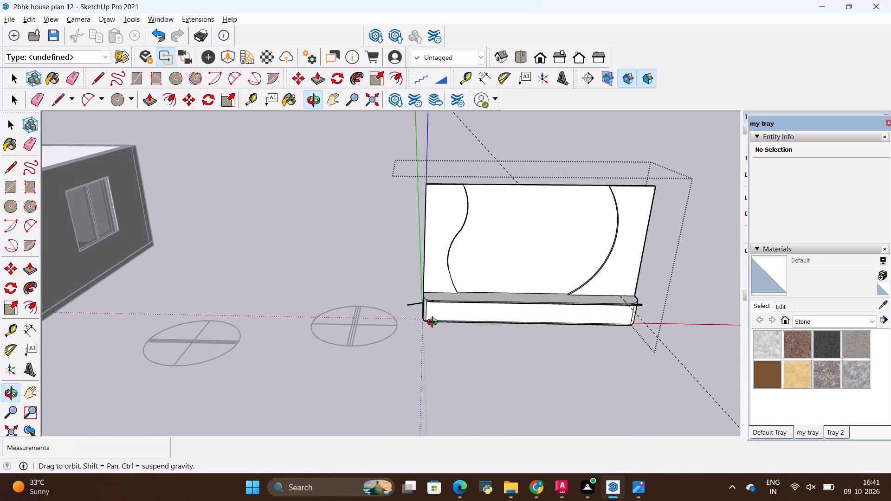
{"action": "middle_click_drag", "start_coordinate": [434, 323], "coordinate": [609, 351]}
{"action": "scroll", "coordinate": [413, 288], "scroll_direction": "up", "scroll_amount": 3}
{"action": "left_click_drag", "start_coordinate": [371, 280], "coordinate": [377, 301]}
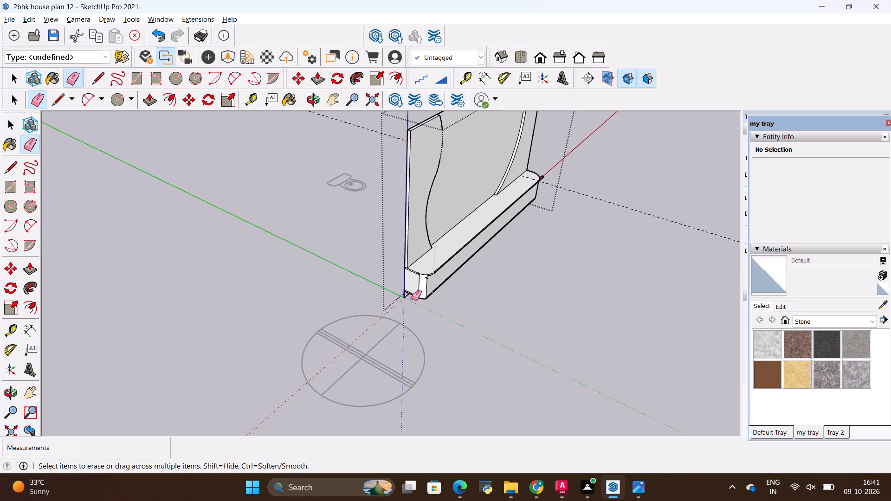
Erase the short stray edge on the curved face of the cabinet's rounded left corner.
{"action": "scroll", "coordinate": [412, 297], "scroll_direction": "up", "scroll_amount": 12}
{"action": "middle_click_drag", "start_coordinate": [418, 326], "coordinate": [323, 341]}
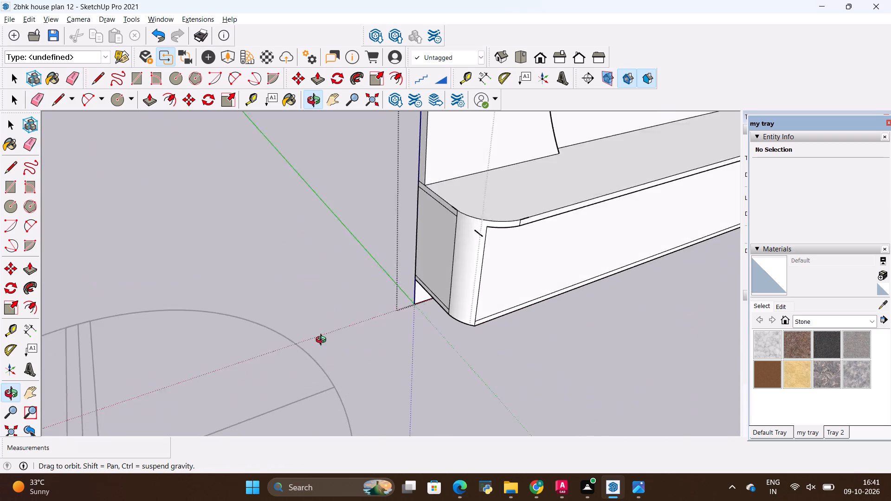
{"action": "middle_click_drag", "start_coordinate": [323, 341], "coordinate": [323, 354]}
{"action": "scroll", "coordinate": [491, 246], "scroll_direction": "up", "scroll_amount": 9}
{"action": "left_click_drag", "start_coordinate": [497, 180], "coordinate": [494, 180]}
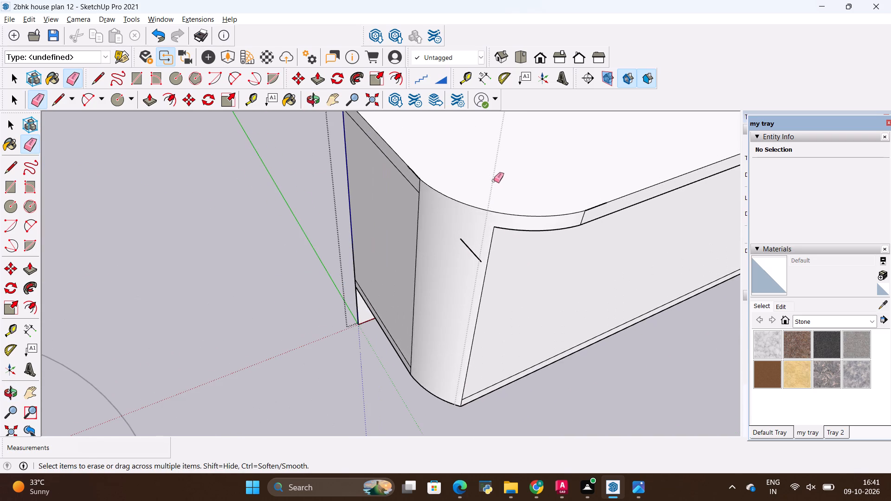
{"action": "left_click_drag", "start_coordinate": [494, 180], "coordinate": [479, 186]}
{"action": "left_click_drag", "start_coordinate": [513, 146], "coordinate": [461, 165]}
{"action": "scroll", "coordinate": [475, 227], "scroll_direction": "up", "scroll_amount": 4}
{"action": "left_click_drag", "start_coordinate": [471, 242], "coordinate": [463, 261]}
Erase the stray edges projecting past the countertop's rounded right end.
{"action": "scroll", "coordinate": [404, 240], "scroll_direction": "down", "scroll_amount": 14}
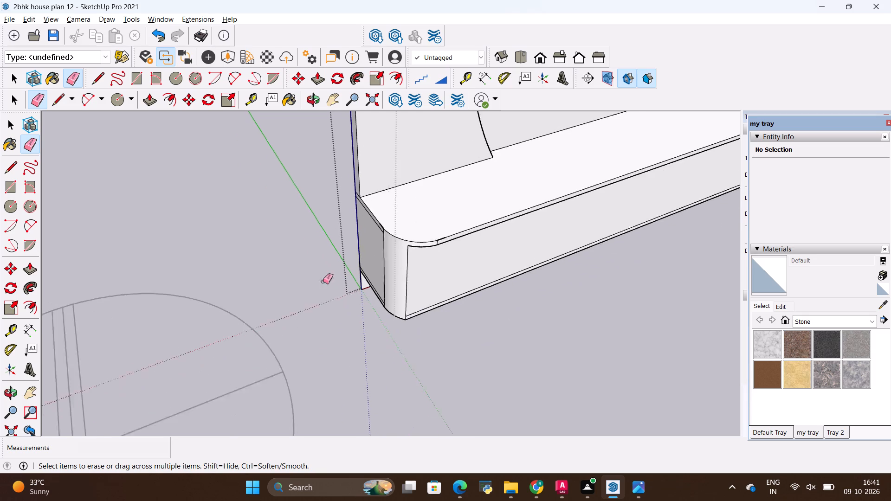
{"action": "scroll", "coordinate": [323, 282], "scroll_direction": "down", "scroll_amount": 20}
{"action": "scroll", "coordinate": [323, 282], "scroll_direction": "down", "scroll_amount": 4}
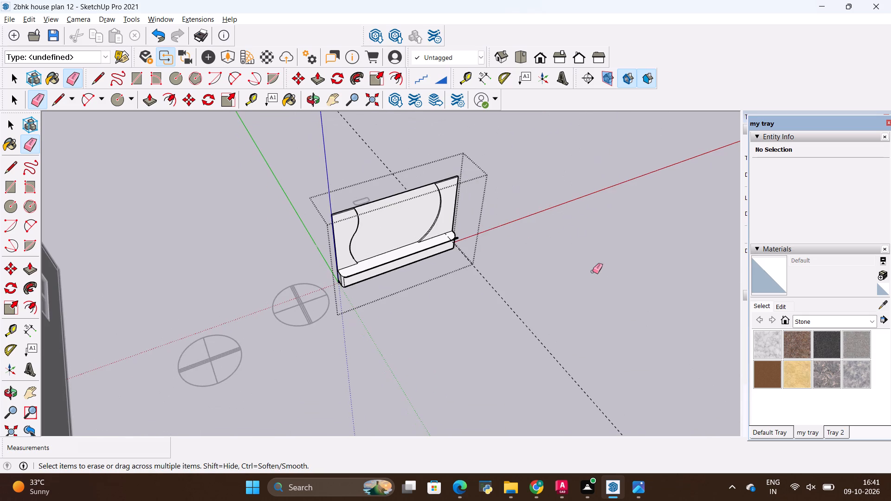
{"action": "middle_click_drag", "start_coordinate": [593, 274], "coordinate": [520, 173]}
{"action": "scroll", "coordinate": [440, 277], "scroll_direction": "up", "scroll_amount": 5}
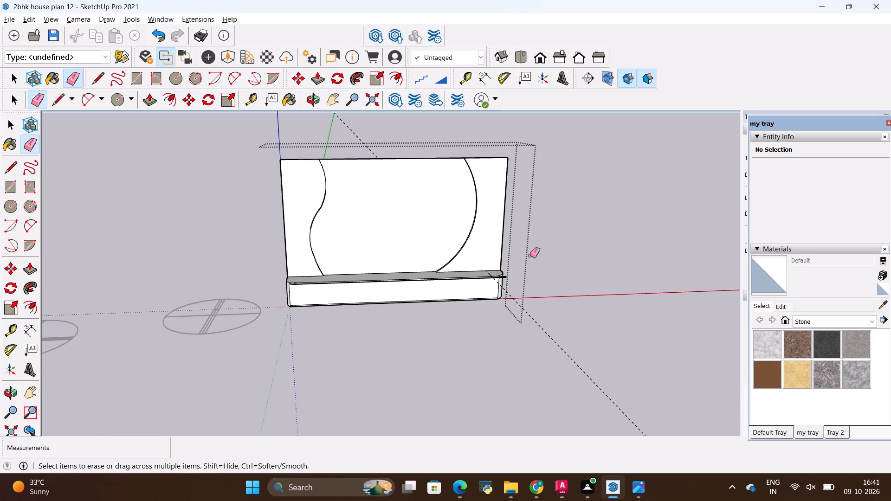
{"action": "key", "text": "space"}
{"action": "scroll", "coordinate": [424, 239], "scroll_direction": "up", "scroll_amount": 9}
{"action": "scroll", "coordinate": [565, 341], "scroll_direction": "up", "scroll_amount": 3}
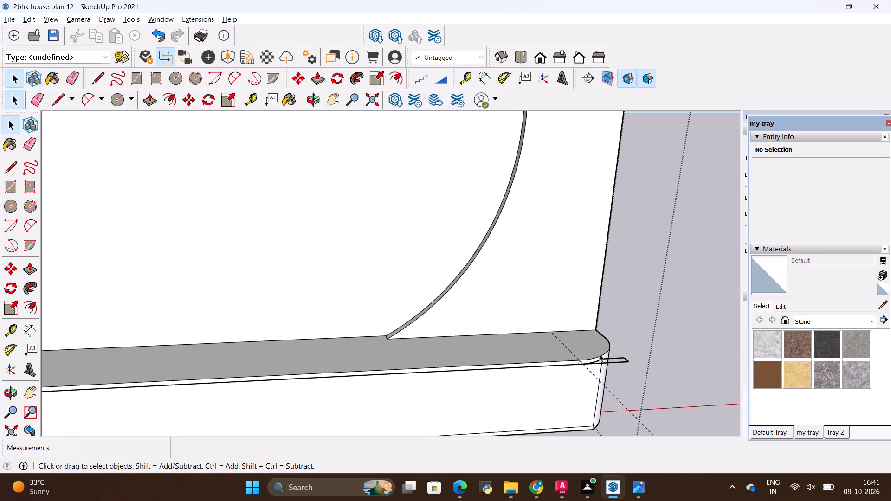
{"action": "scroll", "coordinate": [599, 353], "scroll_direction": "up", "scroll_amount": 7}
{"action": "key", "text": "e"}
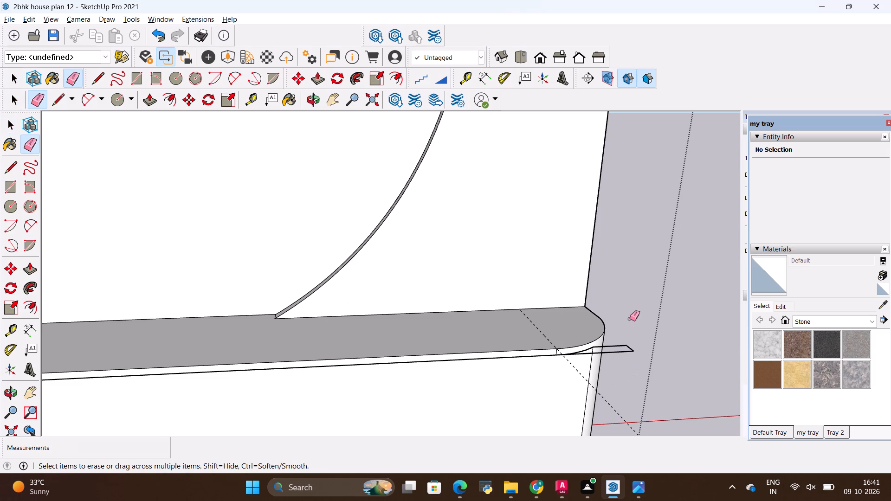
{"action": "left_click_drag", "start_coordinate": [628, 321], "coordinate": [620, 360]}
{"action": "left_click_drag", "start_coordinate": [630, 330], "coordinate": [625, 349]}
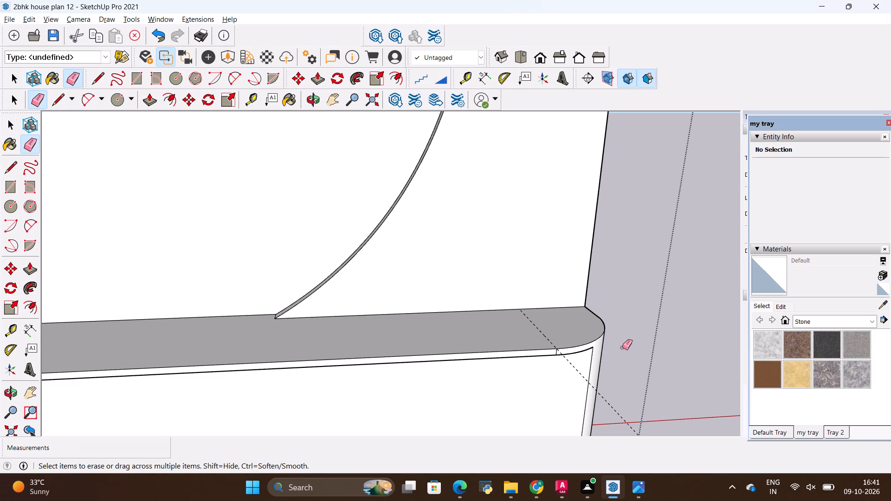
Erase the remaining dashed guide crossing the countertop near its rounded right end.
{"action": "scroll", "coordinate": [536, 366], "scroll_direction": "up", "scroll_amount": 20}
{"action": "scroll", "coordinate": [536, 366], "scroll_direction": "up", "scroll_amount": 1}
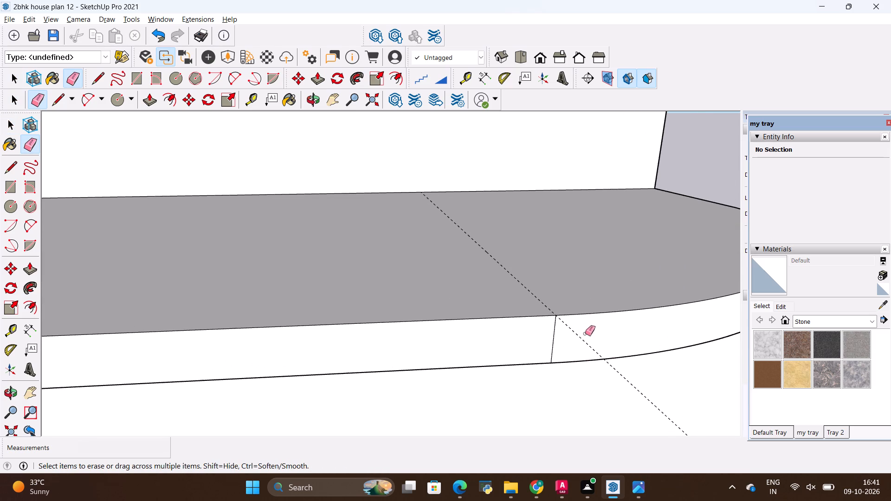
{"action": "left_click_drag", "start_coordinate": [585, 334], "coordinate": [530, 340]}
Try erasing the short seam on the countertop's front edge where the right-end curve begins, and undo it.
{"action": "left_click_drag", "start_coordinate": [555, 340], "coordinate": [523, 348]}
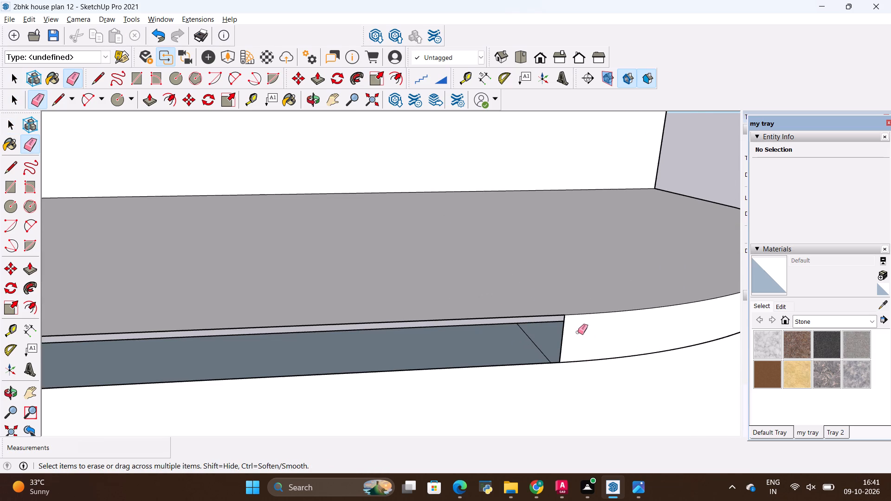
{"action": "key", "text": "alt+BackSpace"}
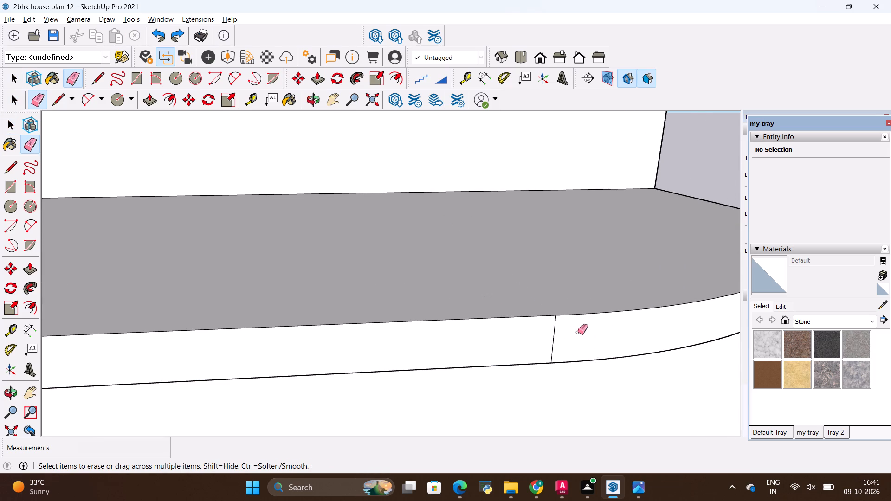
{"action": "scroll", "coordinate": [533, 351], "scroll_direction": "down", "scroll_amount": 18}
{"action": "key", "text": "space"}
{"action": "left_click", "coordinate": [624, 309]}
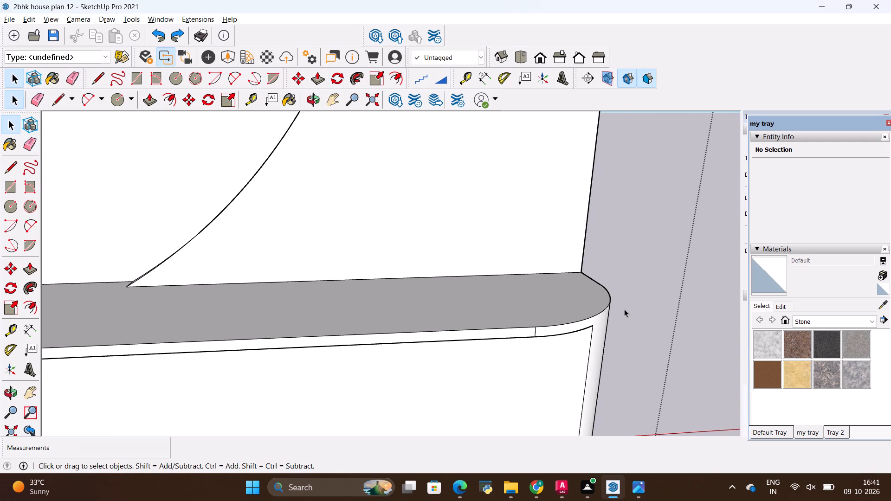
Compare the low cabinet's front with the TV unit's cabinet in the reference photo.
{"action": "scroll", "coordinate": [522, 294], "scroll_direction": "down", "scroll_amount": 17}
{"action": "middle_click_drag", "start_coordinate": [275, 333], "coordinate": [334, 328]}
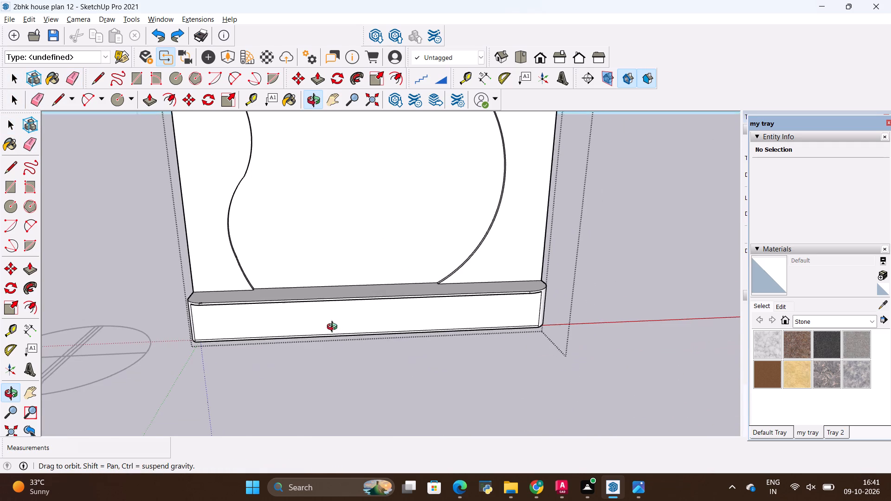
{"action": "middle_click_drag", "start_coordinate": [334, 328], "coordinate": [407, 316]}
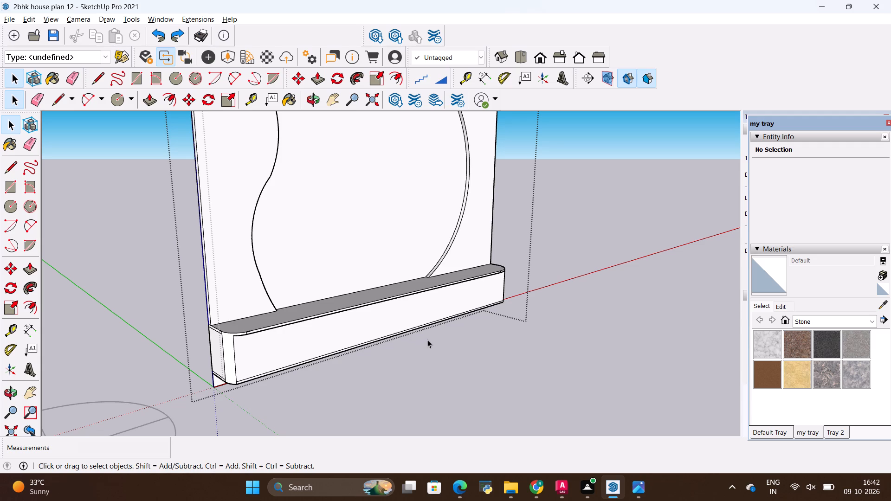
{"action": "key", "text": "alt+Tab"}
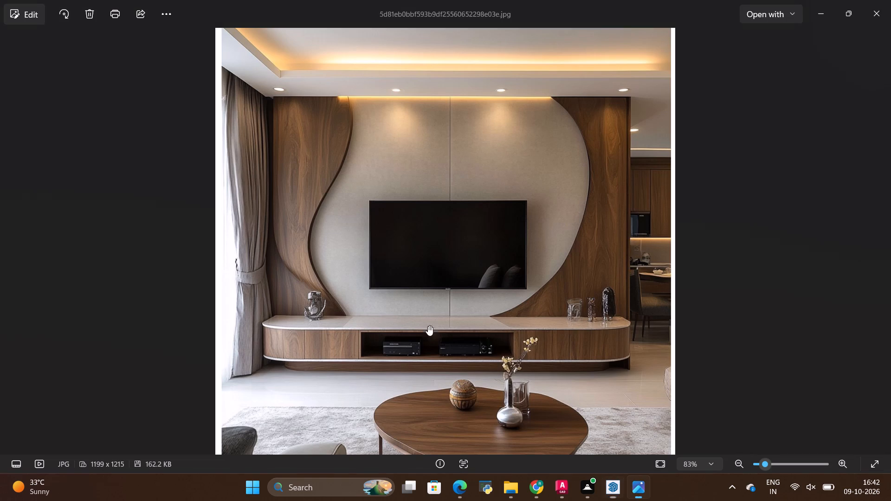
{"action": "key", "text": "alt+Tab"}
{"action": "key", "text": "alt+Tab"}
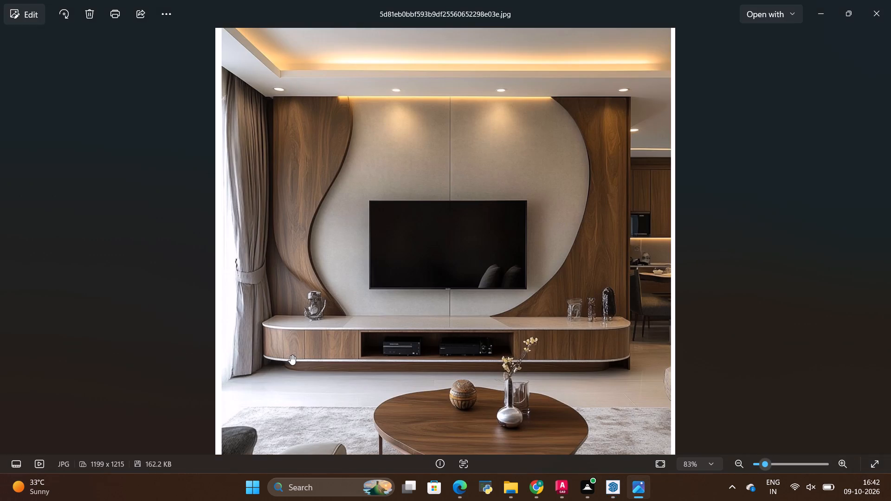
{"action": "key", "text": "alt+Tab"}
{"action": "key", "text": "alt+Tab"}
{"action": "key", "text": "alt+Tab"}
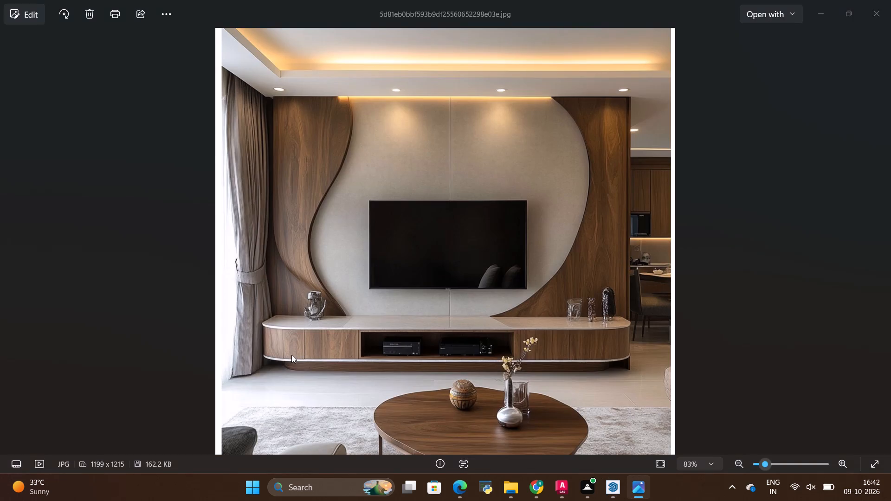
{"action": "key", "text": "alt+Tab"}
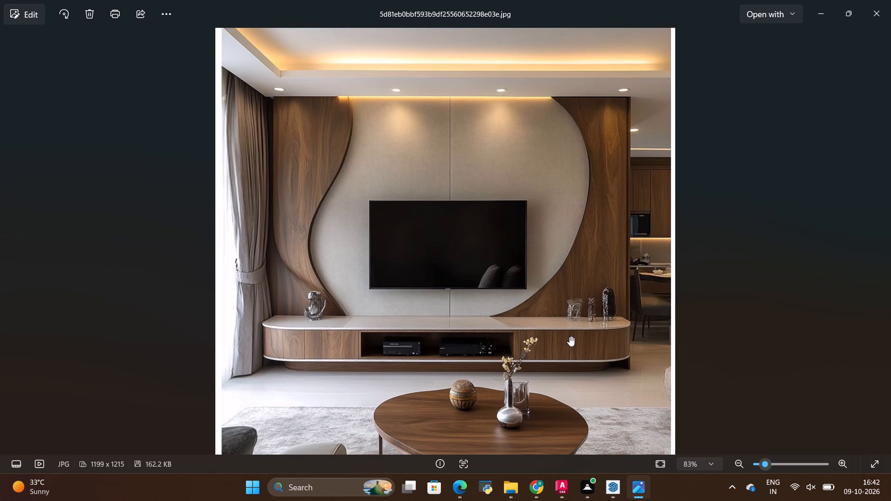
{"action": "key", "text": "alt+Tab"}
Examine the low cabinet's front, underside and rounded left end from several angles.
{"action": "scroll", "coordinate": [223, 345], "scroll_direction": "up", "scroll_amount": 9}
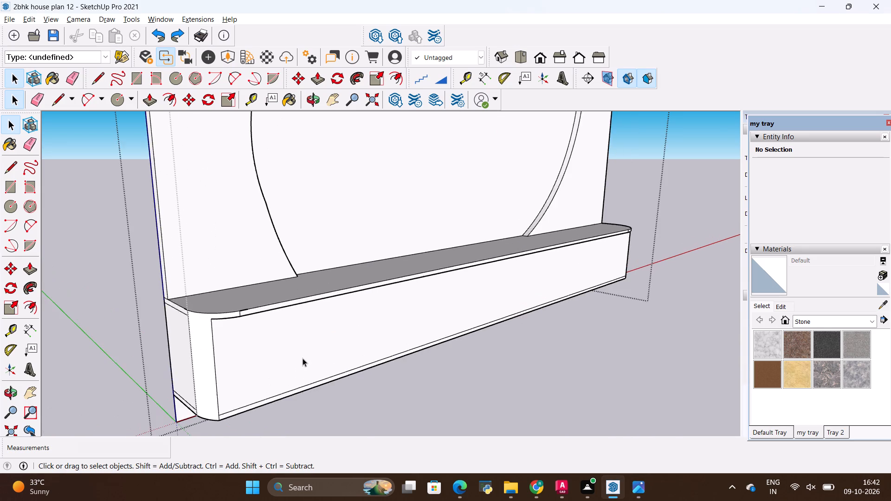
{"action": "scroll", "coordinate": [303, 358], "scroll_direction": "up", "scroll_amount": 3}
{"action": "scroll", "coordinate": [243, 355], "scroll_direction": "down", "scroll_amount": 4}
{"action": "middle_click_drag", "start_coordinate": [344, 405], "coordinate": [314, 248]}
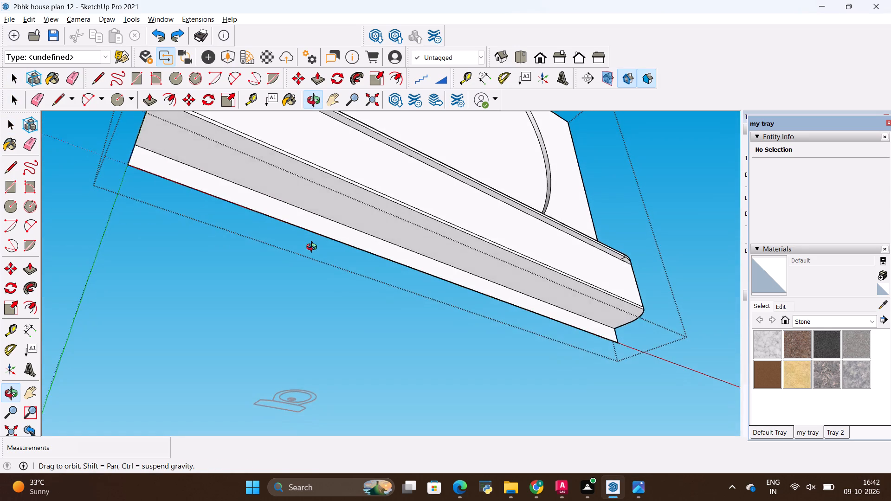
{"action": "middle_click_drag", "start_coordinate": [314, 248], "coordinate": [327, 241]}
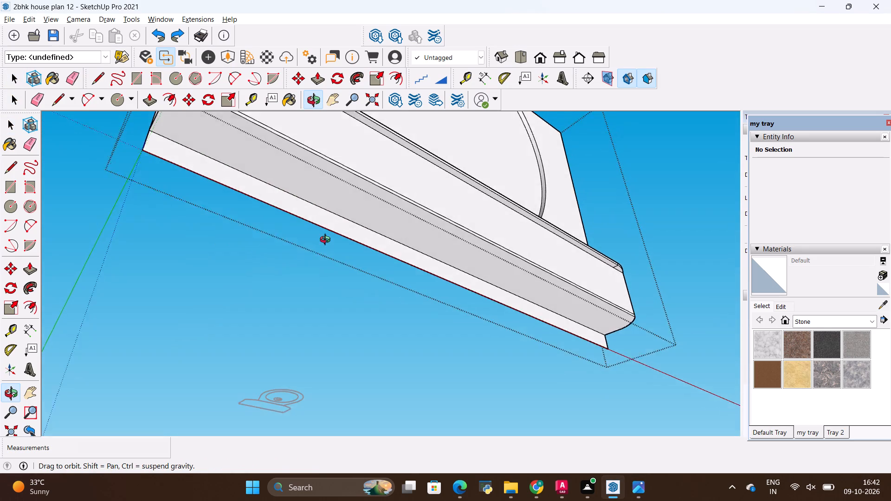
{"action": "middle_click_drag", "start_coordinate": [327, 241], "coordinate": [338, 399]}
{"action": "scroll", "coordinate": [319, 328], "scroll_direction": "down", "scroll_amount": 5}
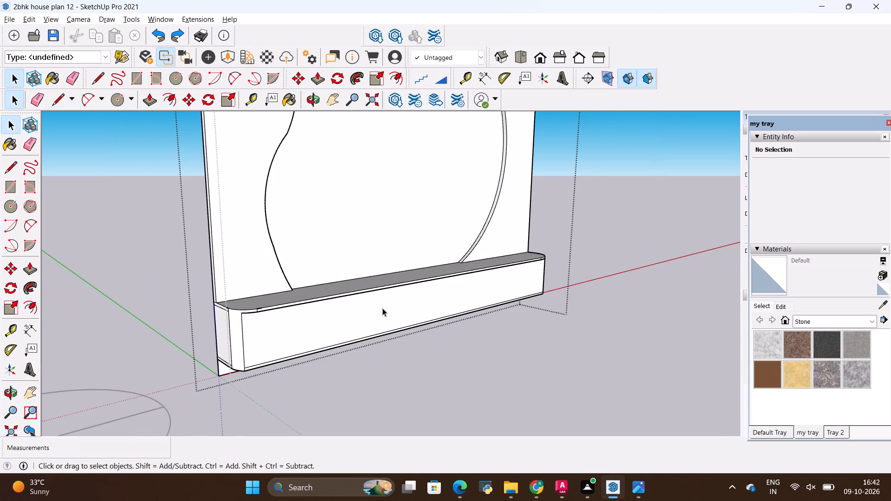
{"action": "middle_click_drag", "start_coordinate": [382, 308], "coordinate": [243, 395]}
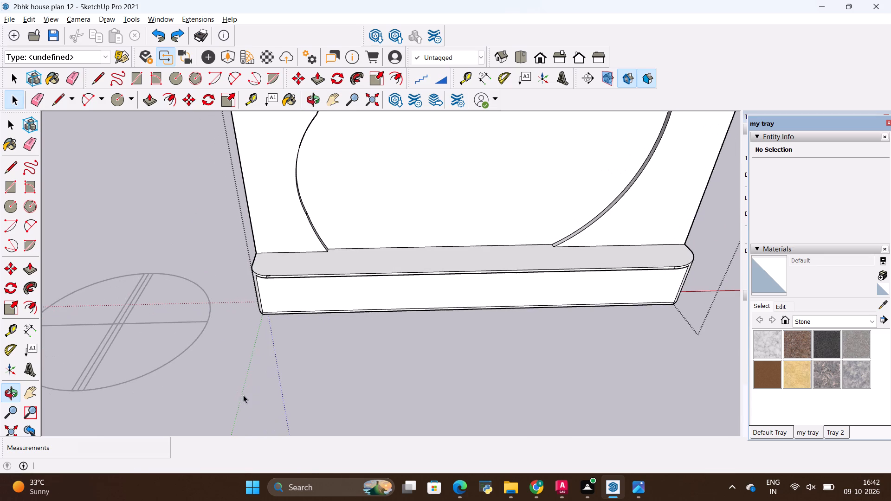
{"action": "scroll", "coordinate": [479, 268], "scroll_direction": "up", "scroll_amount": 6}
{"action": "scroll", "coordinate": [536, 311], "scroll_direction": "down", "scroll_amount": 5}
{"action": "scroll", "coordinate": [253, 263], "scroll_direction": "up", "scroll_amount": 3}
{"action": "scroll", "coordinate": [392, 260], "scroll_direction": "up", "scroll_amount": 3}
{"action": "scroll", "coordinate": [291, 264], "scroll_direction": "up", "scroll_amount": 5}
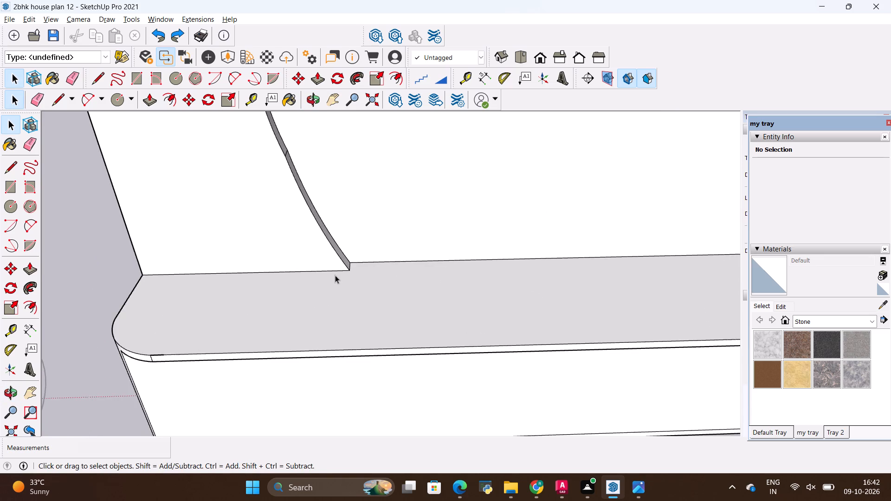
{"action": "scroll", "coordinate": [335, 275], "scroll_direction": "up", "scroll_amount": 2}
{"action": "scroll", "coordinate": [384, 305], "scroll_direction": "down", "scroll_amount": 16}
Divide the long straight edge along the top of the cabinet's front face into 5 equal segments, checking the reference photo.
{"action": "middle_click_drag", "start_coordinate": [414, 404], "coordinate": [412, 304]}
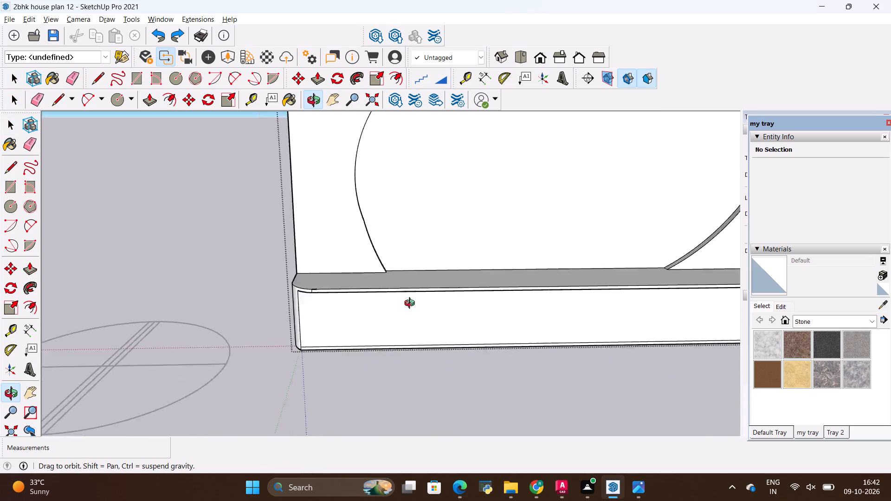
{"action": "middle_click_drag", "start_coordinate": [412, 304], "coordinate": [411, 161]}
{"action": "scroll", "coordinate": [403, 172], "scroll_direction": "up", "scroll_amount": 8}
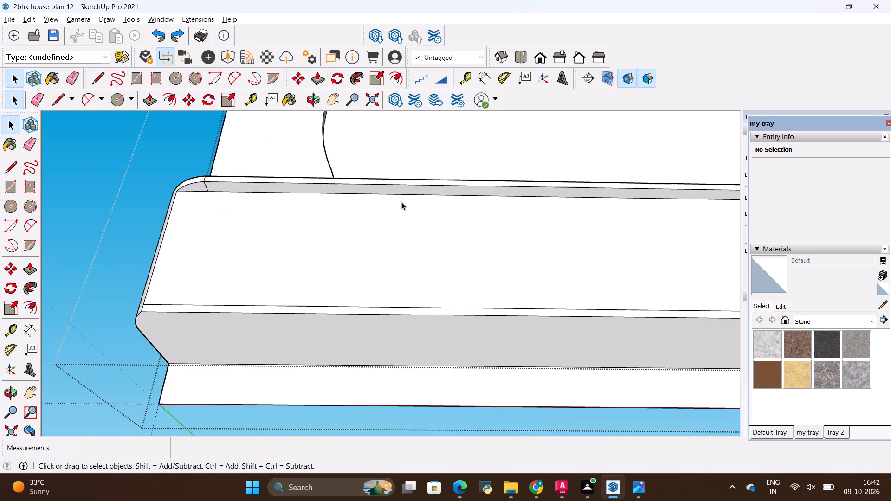
{"action": "scroll", "coordinate": [401, 202], "scroll_direction": "up", "scroll_amount": 1}
{"action": "left_click", "coordinate": [406, 193]}
{"action": "right_click", "coordinate": [406, 193]}
{"action": "scroll", "coordinate": [406, 193], "scroll_direction": "down", "scroll_amount": 4}
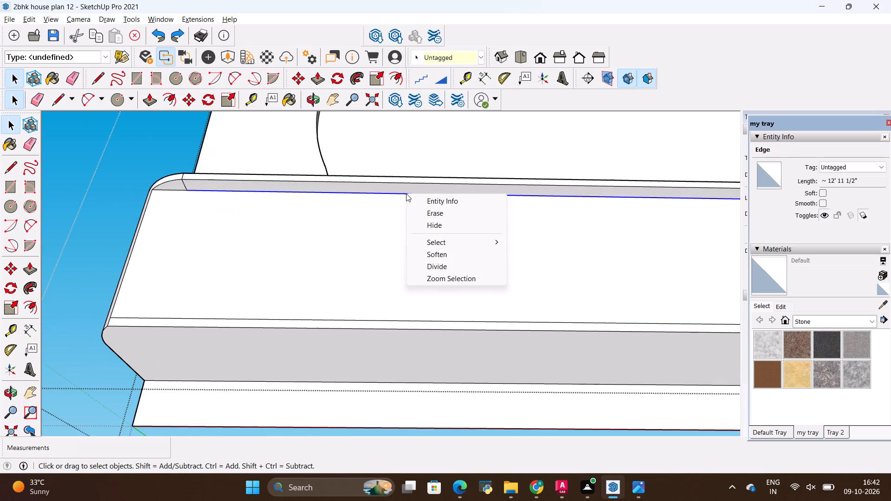
{"action": "scroll", "coordinate": [406, 193], "scroll_direction": "down", "scroll_amount": 5}
{"action": "scroll", "coordinate": [386, 244], "scroll_direction": "down", "scroll_amount": 5}
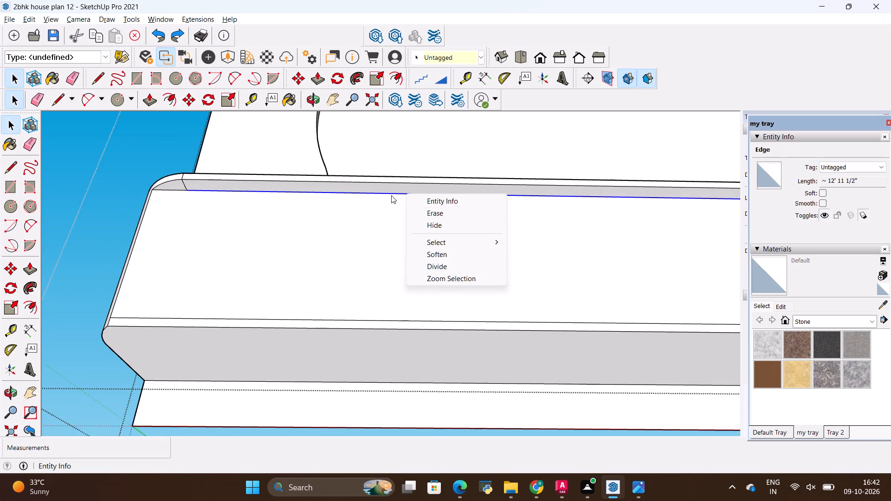
{"action": "left_click", "coordinate": [390, 195]}
{"action": "scroll", "coordinate": [387, 196], "scroll_direction": "down", "scroll_amount": 14}
{"action": "scroll", "coordinate": [470, 178], "scroll_direction": "up", "scroll_amount": 2}
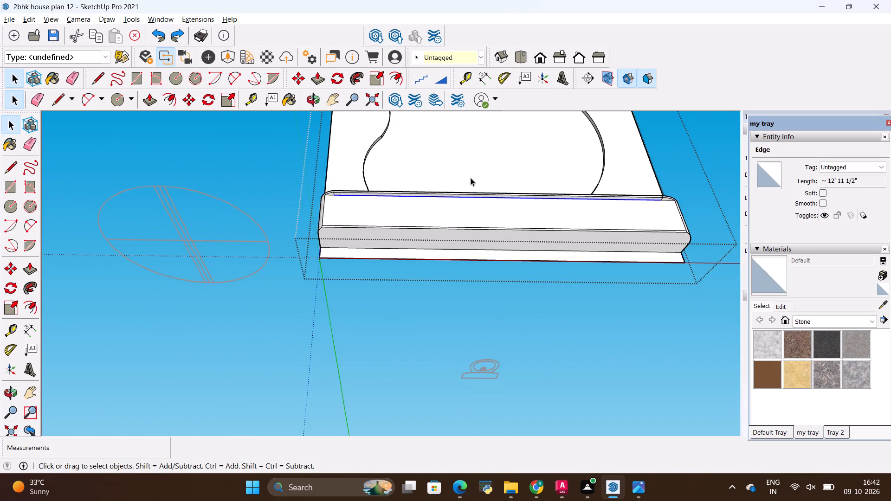
{"action": "scroll", "coordinate": [471, 178], "scroll_direction": "up", "scroll_amount": 2}
{"action": "scroll", "coordinate": [468, 196], "scroll_direction": "down", "scroll_amount": 4}
{"action": "scroll", "coordinate": [816, 188], "scroll_direction": "up", "scroll_amount": 2}
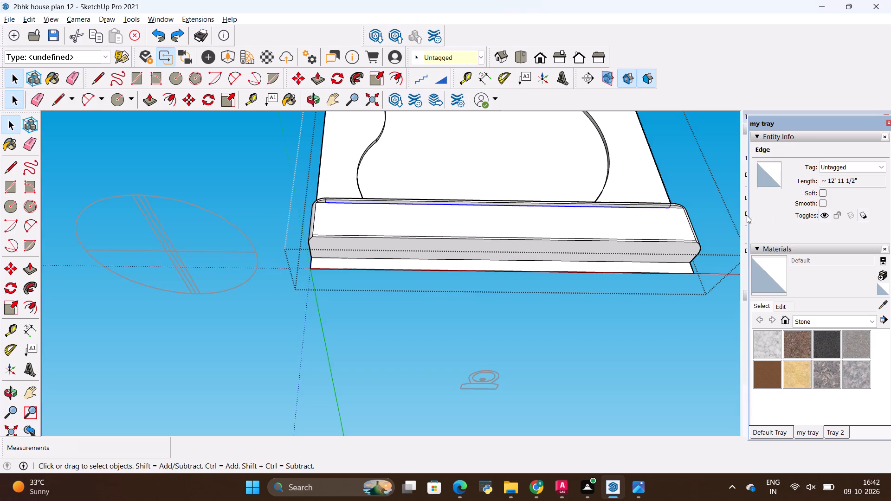
{"action": "scroll", "coordinate": [744, 211], "scroll_direction": "up", "scroll_amount": 14}
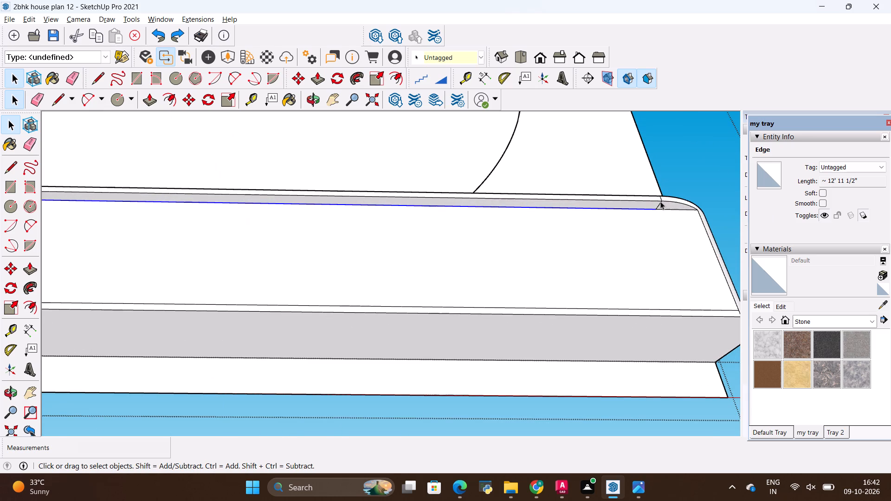
{"action": "scroll", "coordinate": [660, 204], "scroll_direction": "down", "scroll_amount": 9}
{"action": "scroll", "coordinate": [670, 203], "scroll_direction": "up", "scroll_amount": 2}
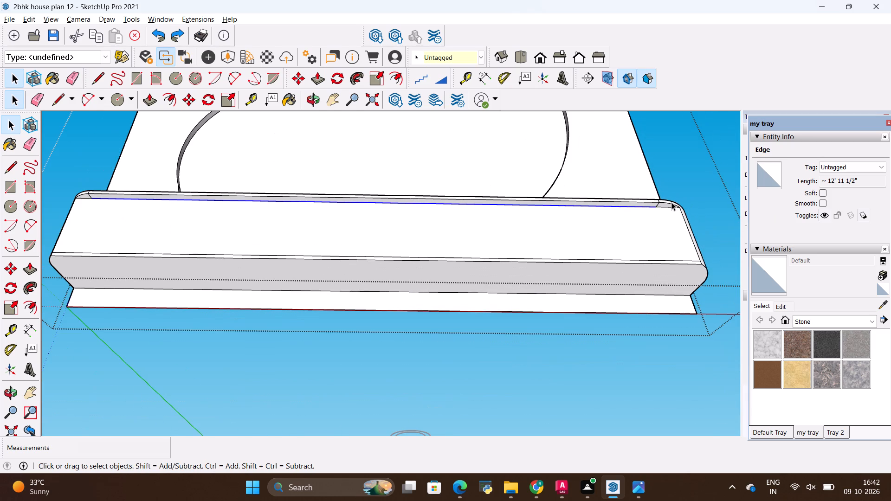
{"action": "right_click", "coordinate": [554, 206]}
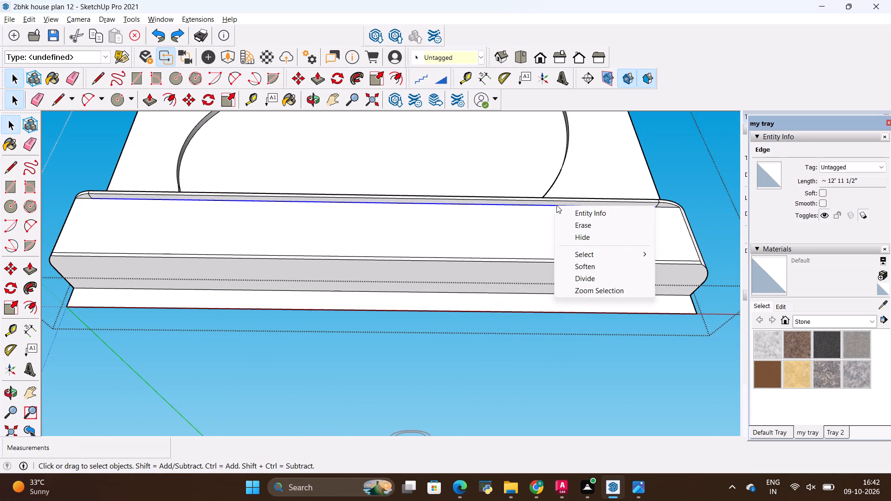
{"action": "left_click", "coordinate": [595, 276]}
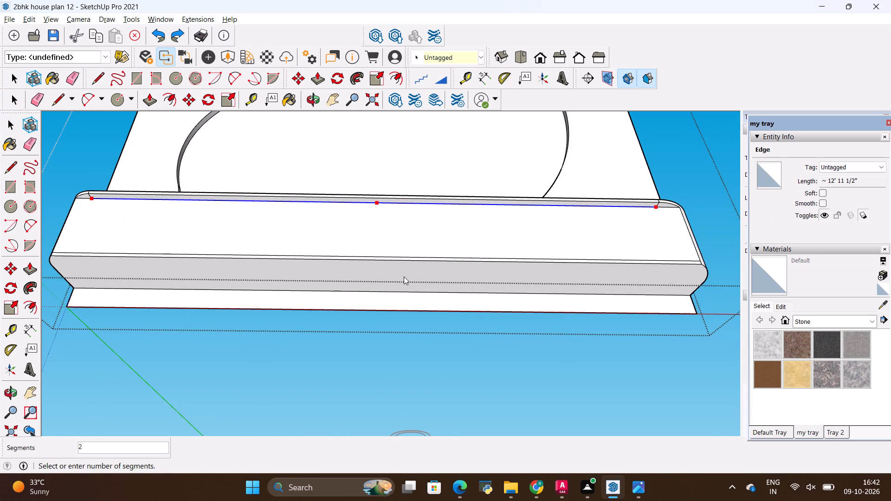
{"action": "key", "text": "alt+Tab"}
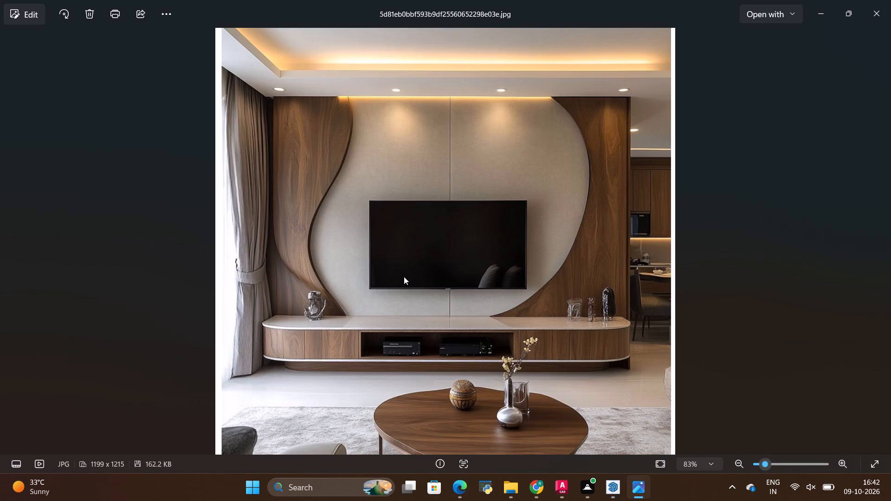
{"action": "key", "text": "Tab"}
{"action": "key", "text": "alt+Tab"}
{"action": "key", "text": "alt+Tab"}
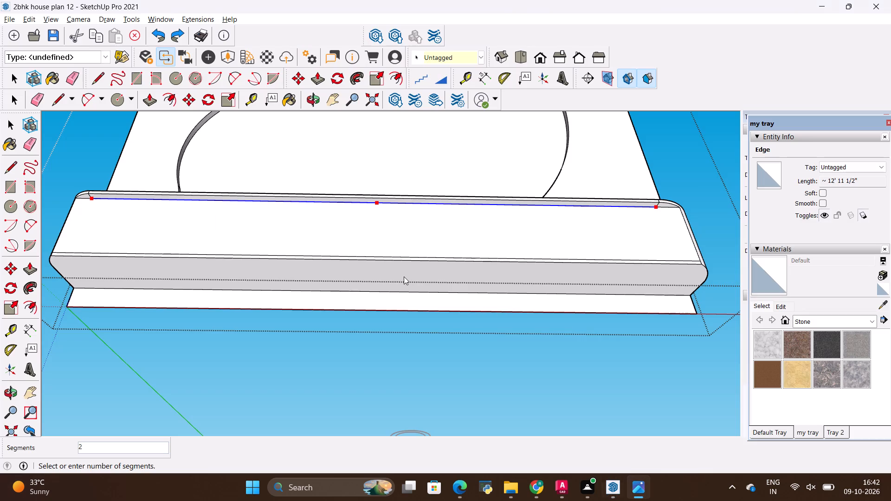
{"action": "left_click", "coordinate": [202, 237]}
Draw two 1' 6" vertical divider lines down the cabinet's front face from the top edge's first and second division points from the left.
{"action": "key", "text": "l"}
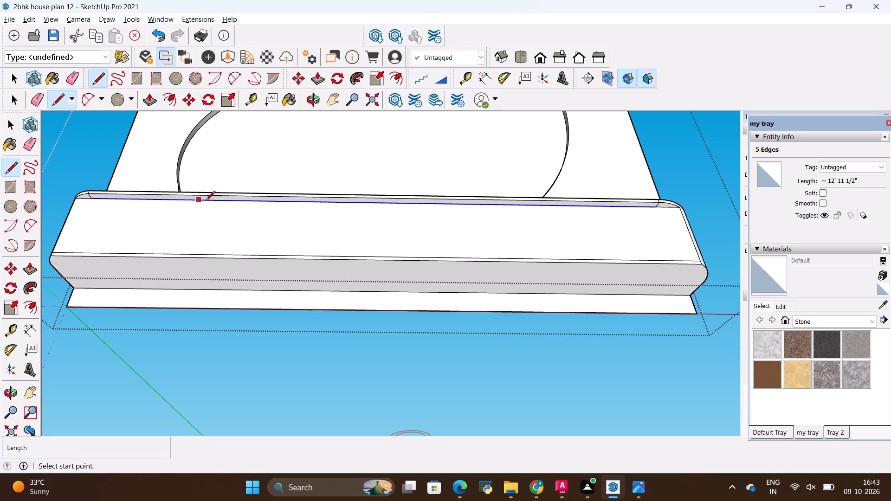
{"action": "left_click", "coordinate": [206, 201]}
{"action": "left_click", "coordinate": [195, 252]}
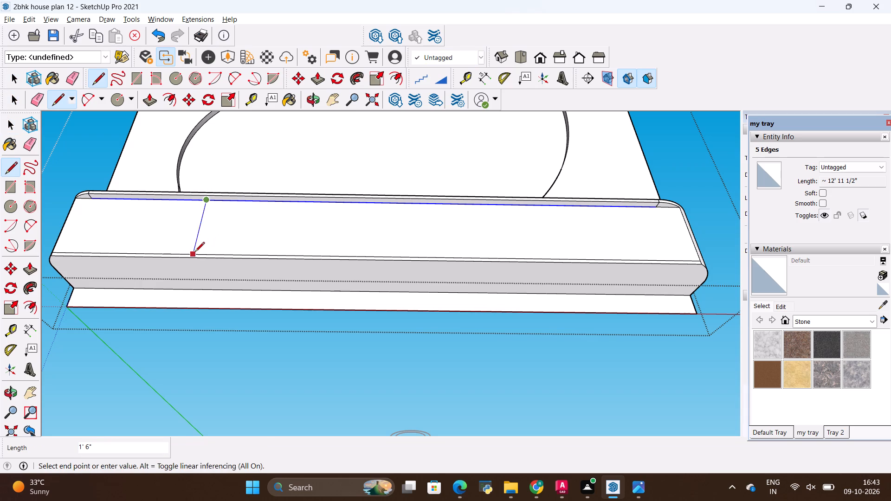
{"action": "middle_click_drag", "start_coordinate": [291, 172], "coordinate": [318, 256]}
{"action": "middle_click_drag", "start_coordinate": [331, 307], "coordinate": [459, 238]}
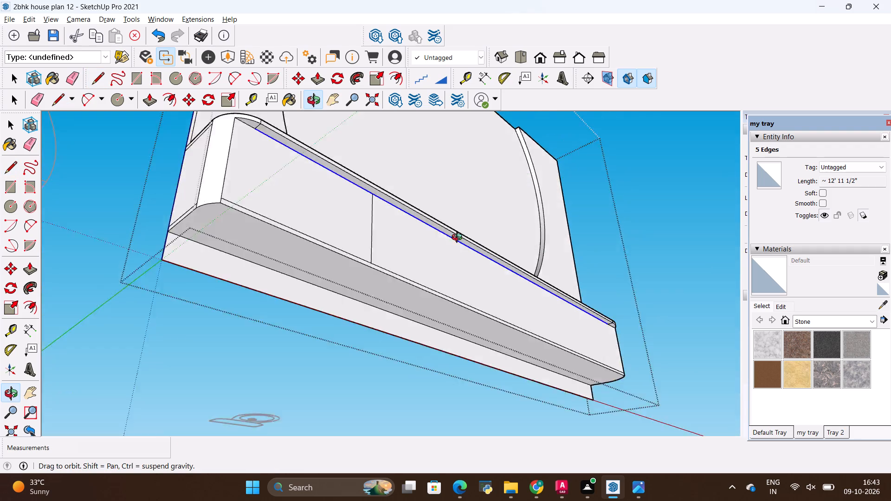
{"action": "middle_click_drag", "start_coordinate": [459, 238], "coordinate": [312, 220]}
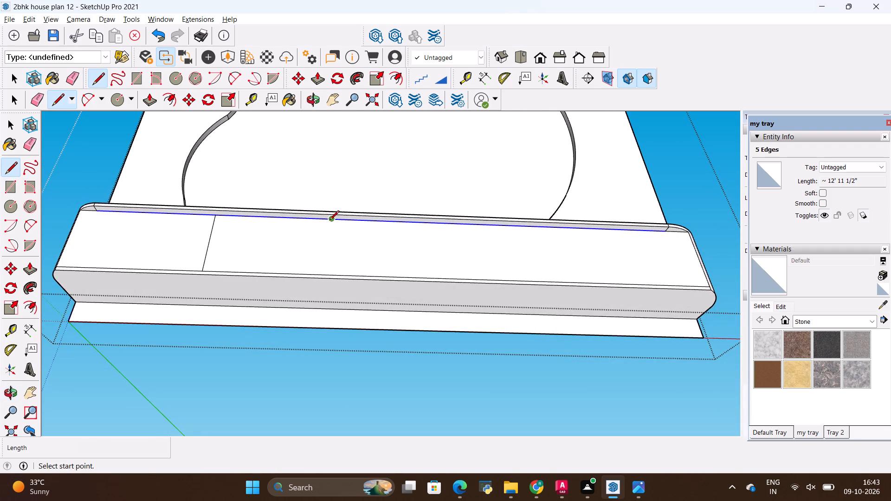
{"action": "left_click", "coordinate": [330, 220]}
{"action": "scroll", "coordinate": [325, 276], "scroll_direction": "up", "scroll_amount": 2}
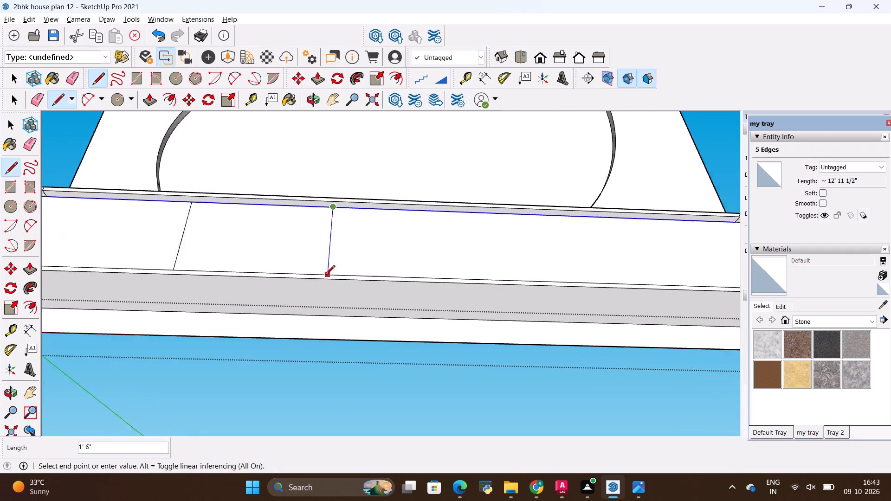
{"action": "scroll", "coordinate": [325, 276], "scroll_direction": "up", "scroll_amount": 2}
{"action": "left_click", "coordinate": [326, 276]}
Draw two more 1' 6" divider lines from the top edge's third and fourth division points to the front face's bottom edge.
{"action": "scroll", "coordinate": [273, 276], "scroll_direction": "down", "scroll_amount": 5}
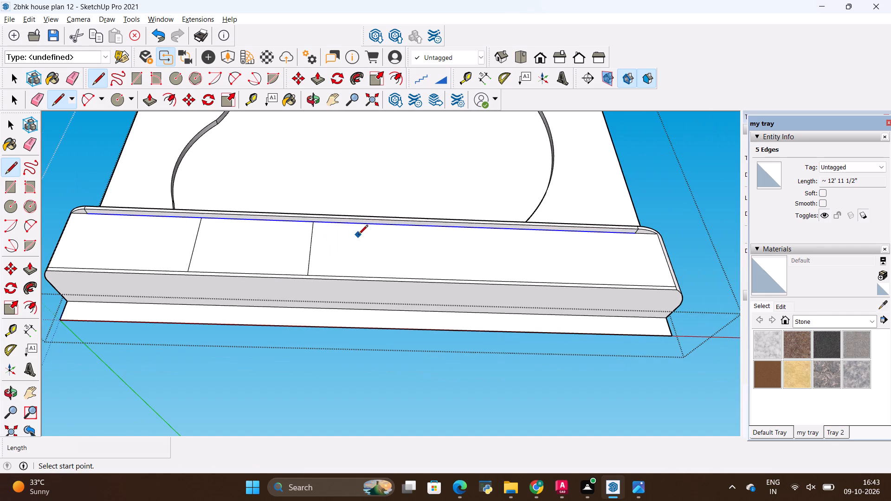
{"action": "scroll", "coordinate": [375, 229], "scroll_direction": "up", "scroll_amount": 4}
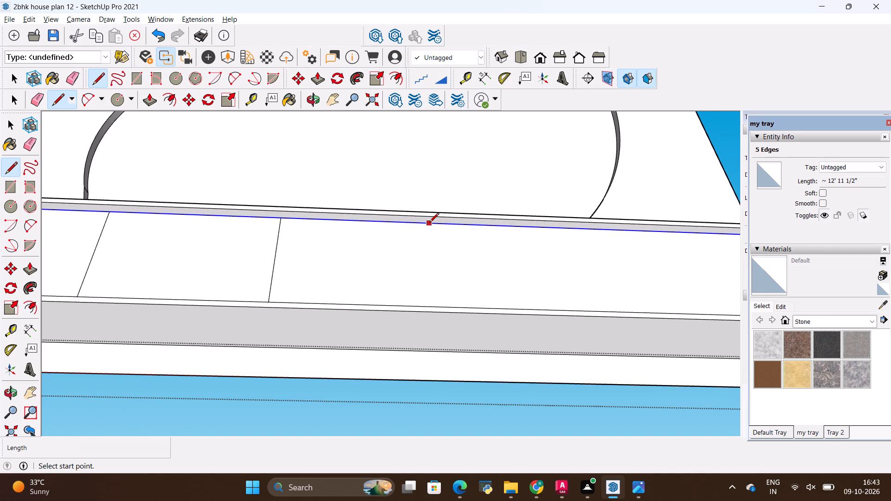
{"action": "left_click", "coordinate": [448, 224]}
{"action": "left_click", "coordinate": [453, 310]}
{"action": "scroll", "coordinate": [290, 257], "scroll_direction": "down", "scroll_amount": 5}
{"action": "scroll", "coordinate": [457, 266], "scroll_direction": "up", "scroll_amount": 2}
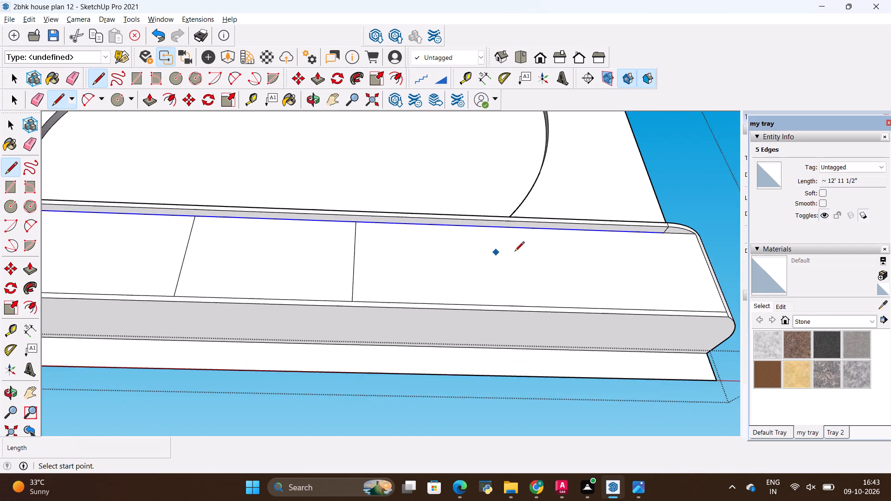
{"action": "scroll", "coordinate": [515, 252], "scroll_direction": "up", "scroll_amount": 8}
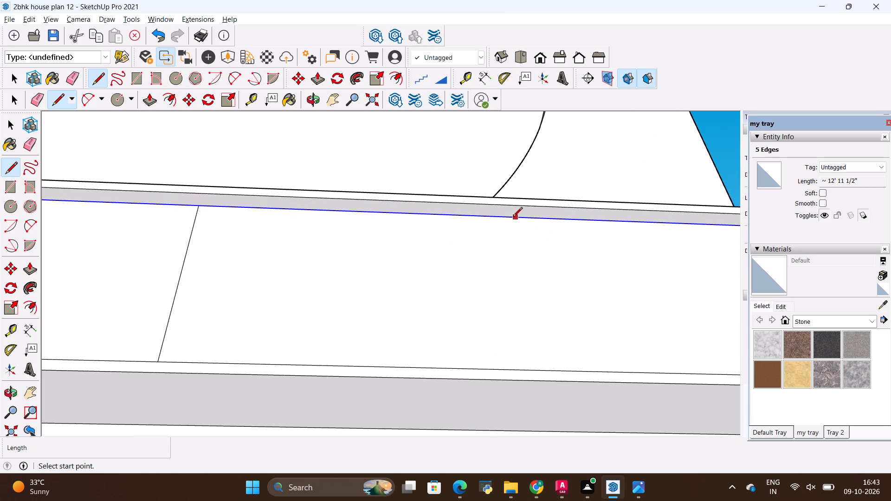
{"action": "left_click", "coordinate": [487, 213]}
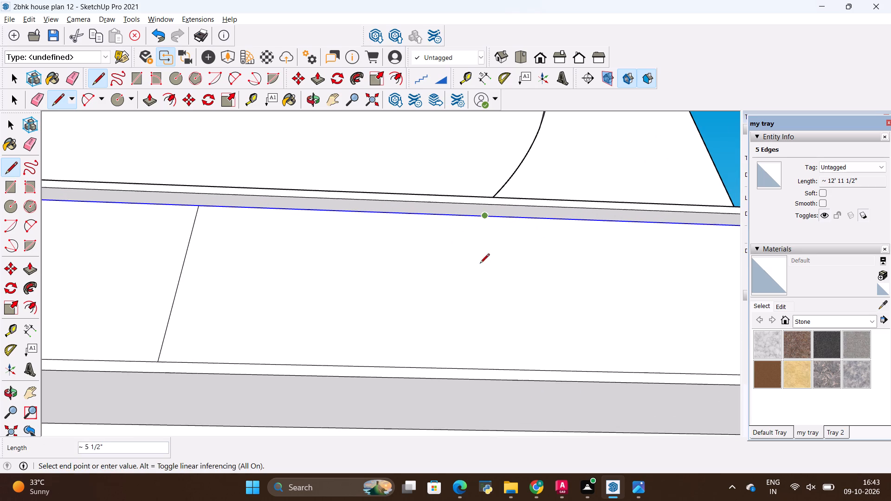
{"action": "left_click", "coordinate": [502, 370]}
{"action": "scroll", "coordinate": [338, 249], "scroll_direction": "down", "scroll_amount": 10}
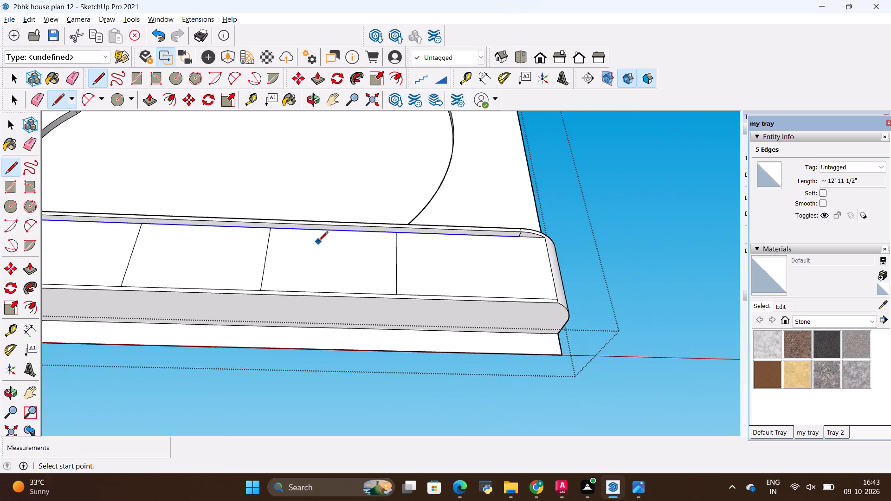
{"action": "scroll", "coordinate": [597, 225], "scroll_direction": "down", "scroll_amount": 9}
{"action": "middle_click_drag", "start_coordinate": [480, 203], "coordinate": [471, 338]}
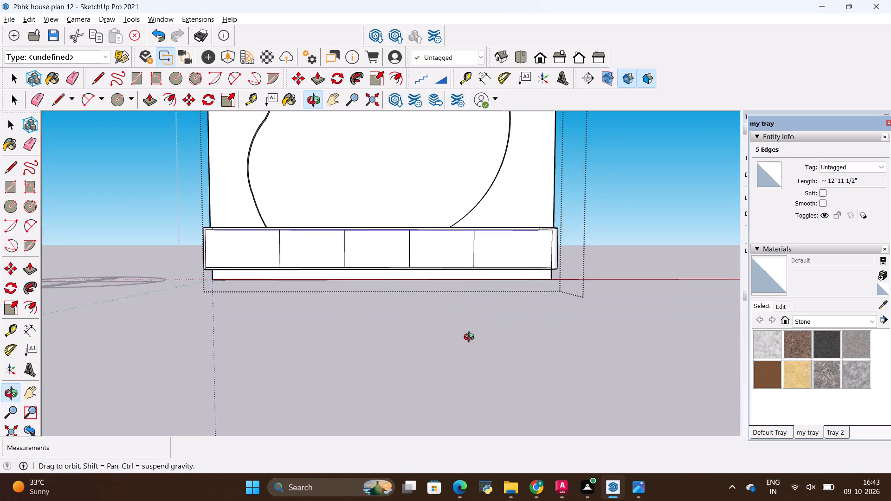
{"action": "middle_click_drag", "start_coordinate": [471, 338], "coordinate": [469, 382]}
{"action": "key", "text": "space"}
{"action": "left_click", "coordinate": [435, 183]}
Compare the divided cabinet front with the open niche and door layout of the TV unit in the reference photo.
{"action": "scroll", "coordinate": [445, 238], "scroll_direction": "down", "scroll_amount": 4}
{"action": "key", "text": "alt+Tab"}
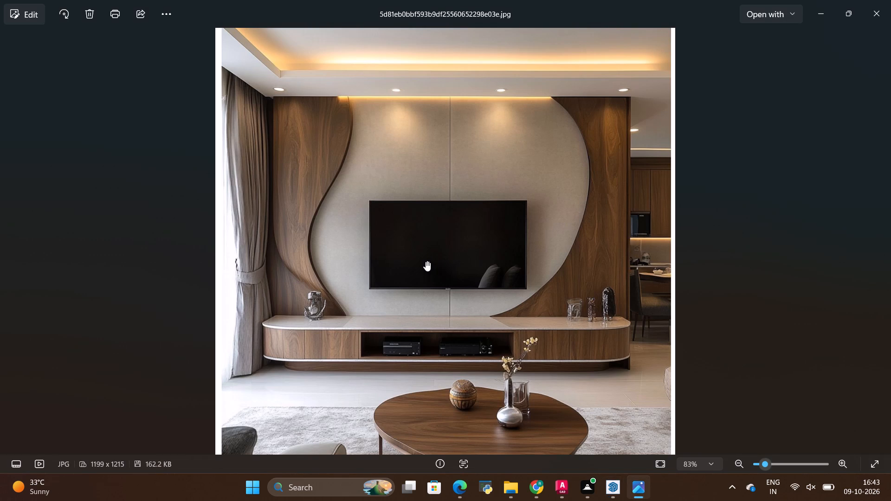
{"action": "key", "text": "alt+Tab"}
{"action": "key", "text": "alt+Tab"}
{"action": "key", "text": "alt+Tab"}
{"action": "key", "text": "alt+Tab"}
{"action": "key", "text": "alt+Tab"}
{"action": "key", "text": "alt+Tab"}
{"action": "key", "text": "alt+Tab"}
{"action": "scroll", "coordinate": [408, 229], "scroll_direction": "up", "scroll_amount": 3}
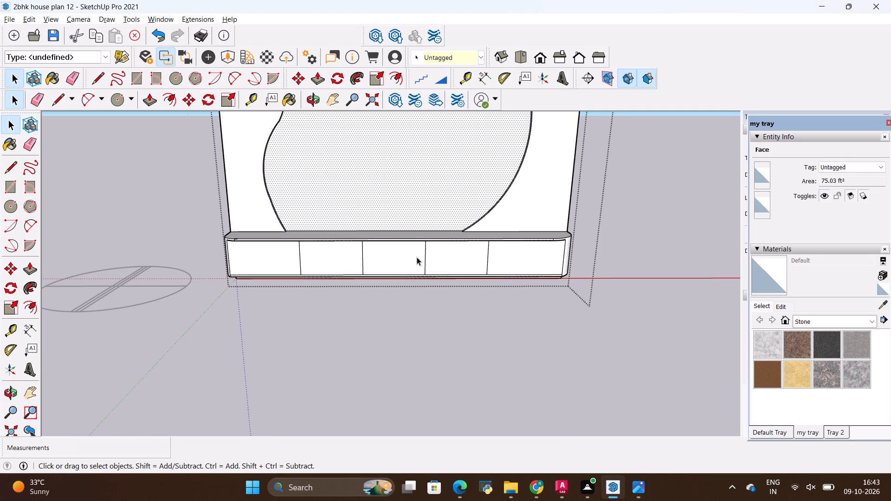
{"action": "key", "text": "alt+Tab"}
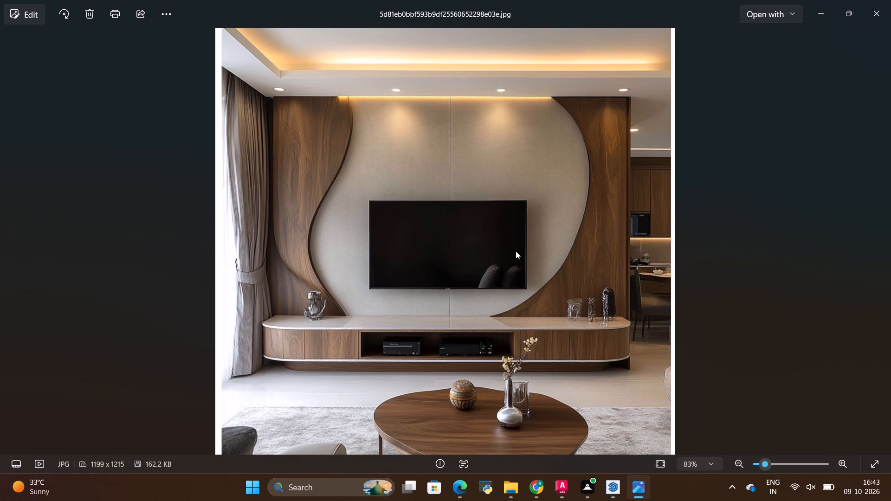
{"action": "key", "text": "alt+Tab"}
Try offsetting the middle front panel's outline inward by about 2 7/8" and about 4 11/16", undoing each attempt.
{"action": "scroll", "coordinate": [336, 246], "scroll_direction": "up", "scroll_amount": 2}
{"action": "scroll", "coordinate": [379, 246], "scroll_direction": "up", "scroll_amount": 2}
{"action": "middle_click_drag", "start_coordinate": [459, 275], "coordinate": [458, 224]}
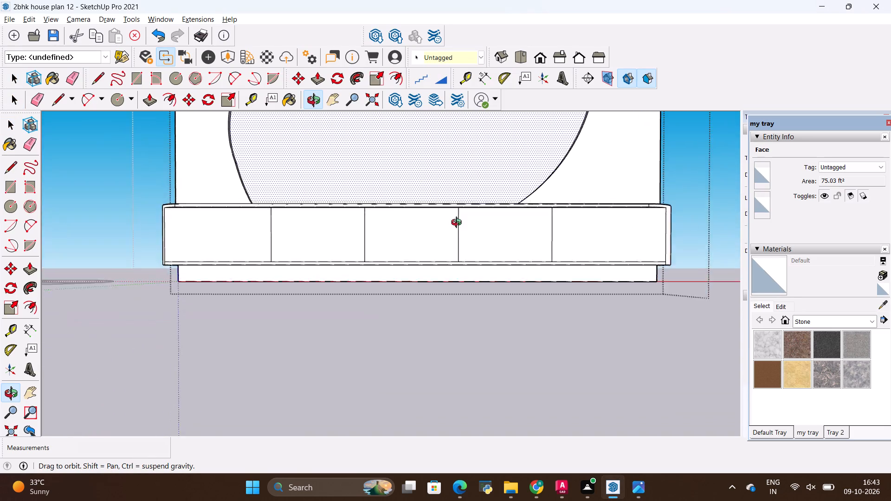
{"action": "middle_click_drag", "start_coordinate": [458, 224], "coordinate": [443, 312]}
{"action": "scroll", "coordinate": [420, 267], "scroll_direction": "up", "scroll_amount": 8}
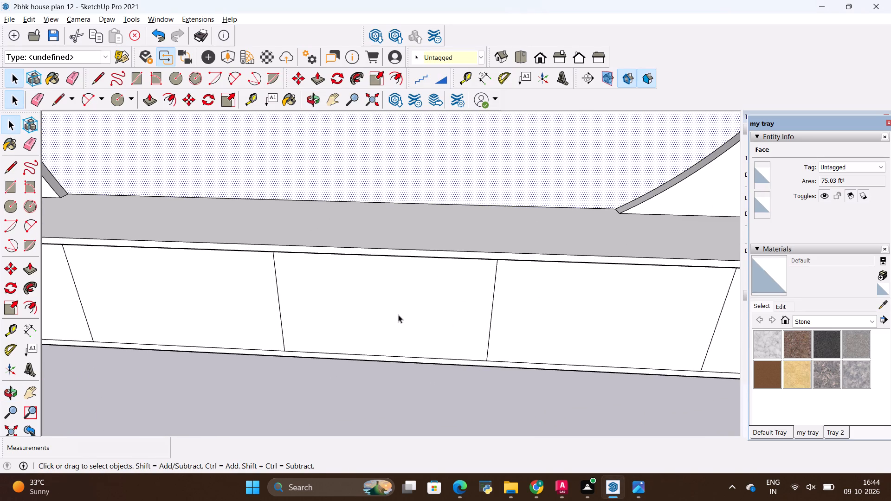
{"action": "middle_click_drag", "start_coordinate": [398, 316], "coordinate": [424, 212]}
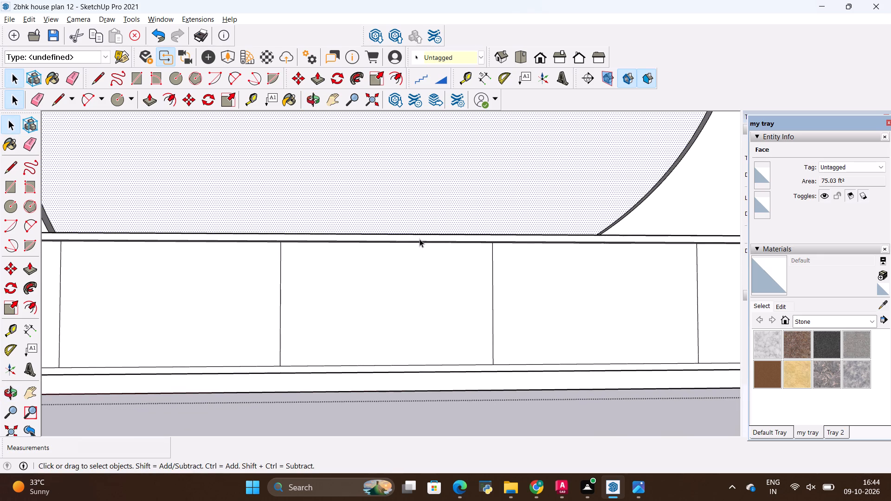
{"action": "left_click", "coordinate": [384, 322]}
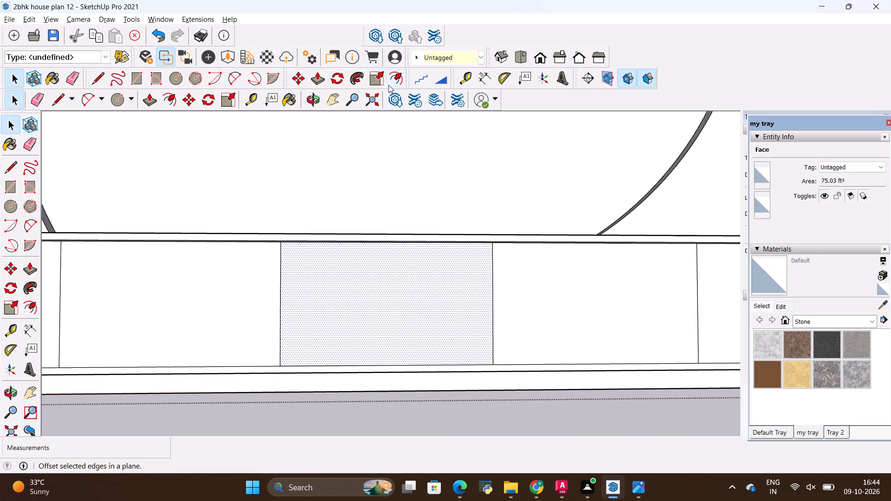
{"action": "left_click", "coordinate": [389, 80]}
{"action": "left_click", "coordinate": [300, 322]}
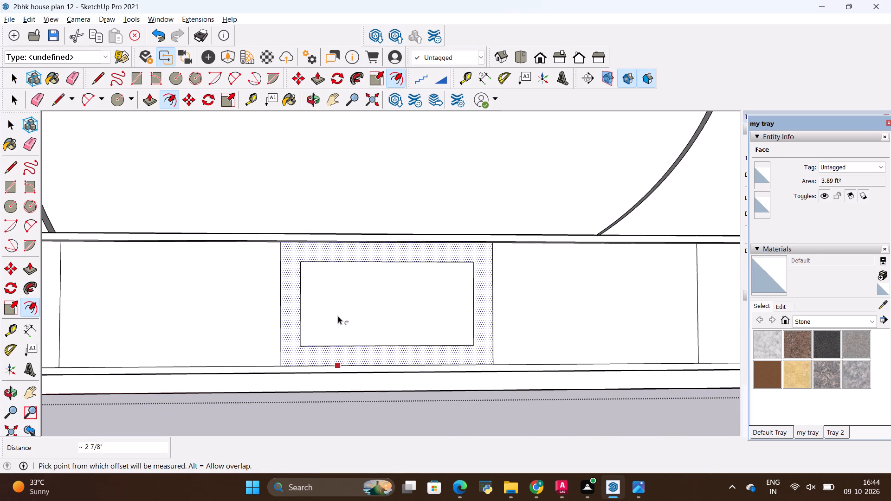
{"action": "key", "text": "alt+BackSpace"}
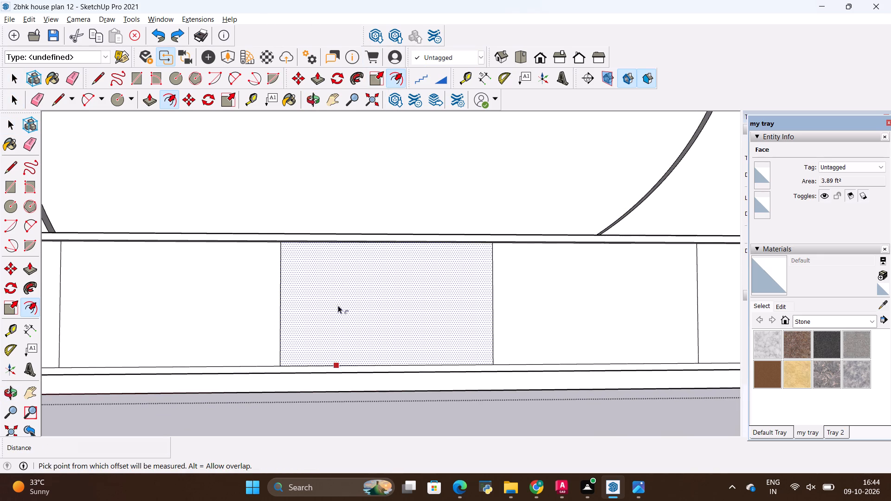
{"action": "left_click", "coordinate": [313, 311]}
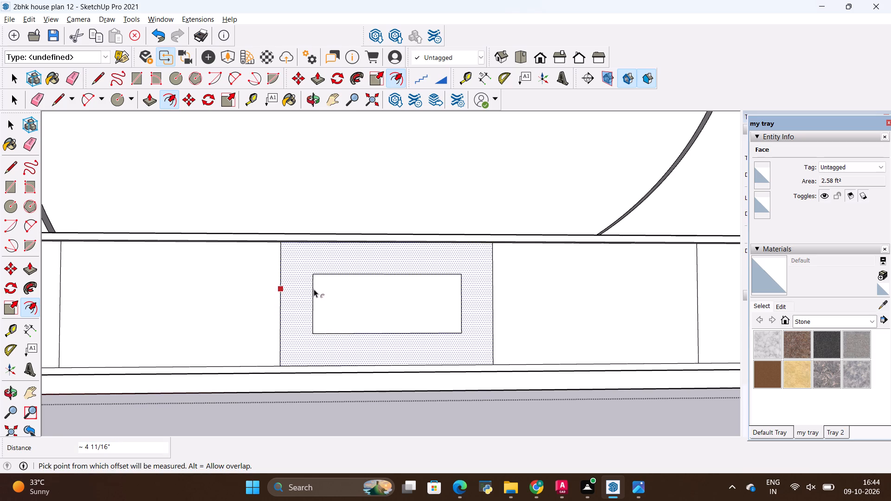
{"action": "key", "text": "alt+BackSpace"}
Offset the outline of the cabinet front's middle panel inward by 0.2".
{"action": "left_click", "coordinate": [452, 281]}
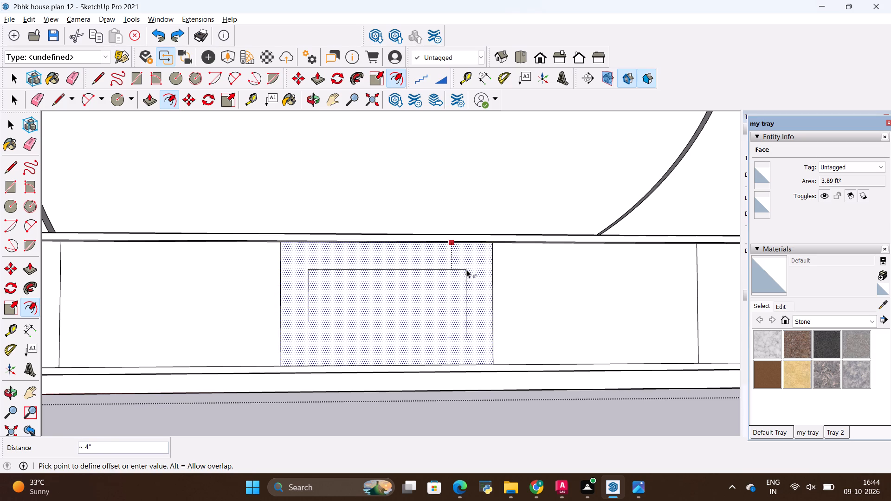
{"action": "key", "text": "BackSpace"}
{"action": "type", "text": ".2"}
{"action": "key", "text": "shift+quotedbl"}
{"action": "key", "text": "Return"}
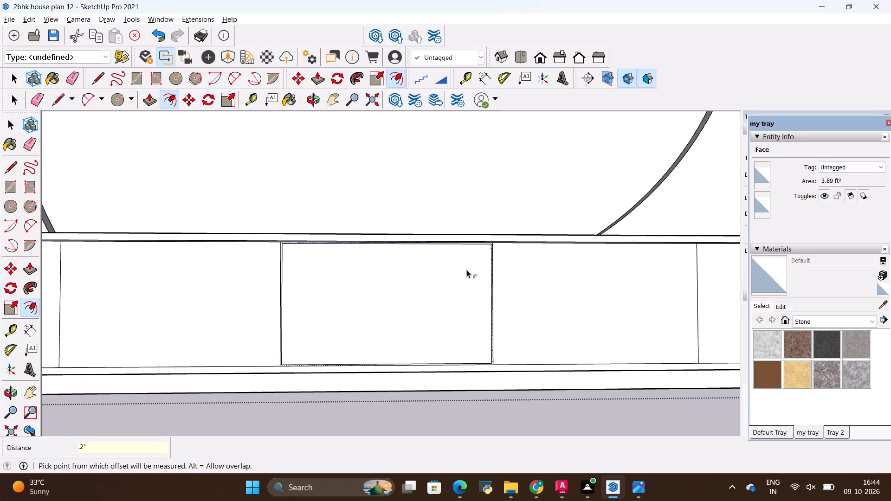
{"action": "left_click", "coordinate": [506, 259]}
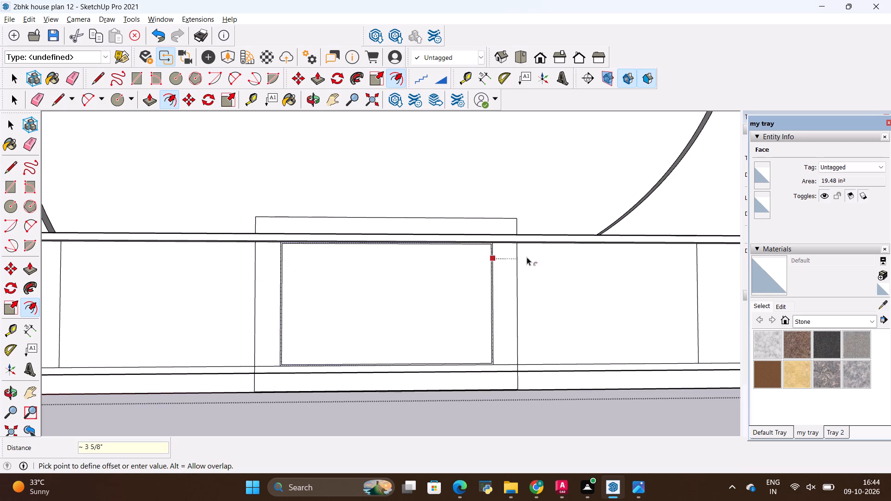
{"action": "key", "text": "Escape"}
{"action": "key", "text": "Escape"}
Offset the outline of the front panel directly right of the middle one inward by 0.2".
{"action": "left_click", "coordinate": [519, 270]}
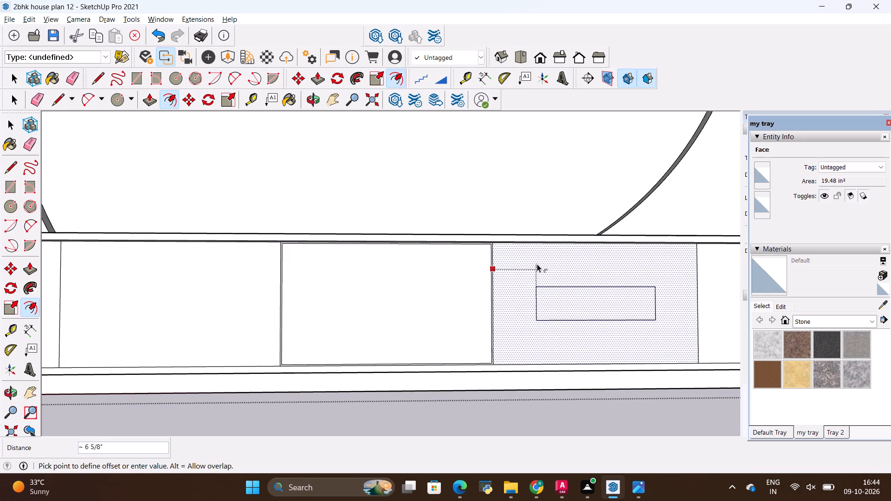
{"action": "key", "text": "BackSpace"}
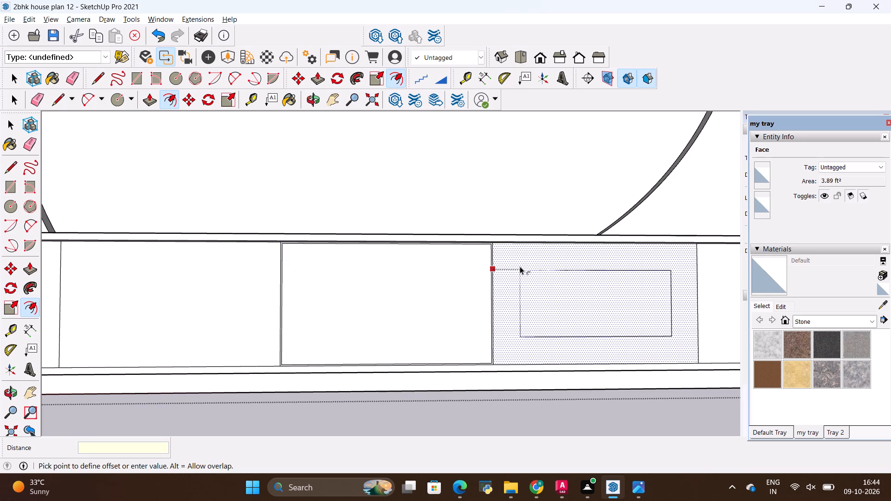
{"action": "type", "text": ".2"}
{"action": "key", "text": "shift+quotedbl"}
{"action": "key", "text": "Return"}
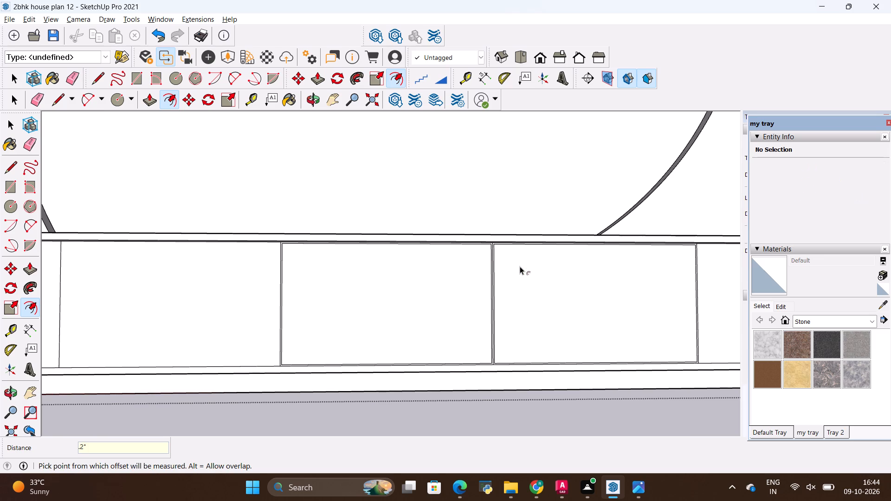
Offset the outline of the rightmost panel on the cabinet front inward by 0.2".
{"action": "scroll", "coordinate": [405, 276], "scroll_direction": "down", "scroll_amount": 5}
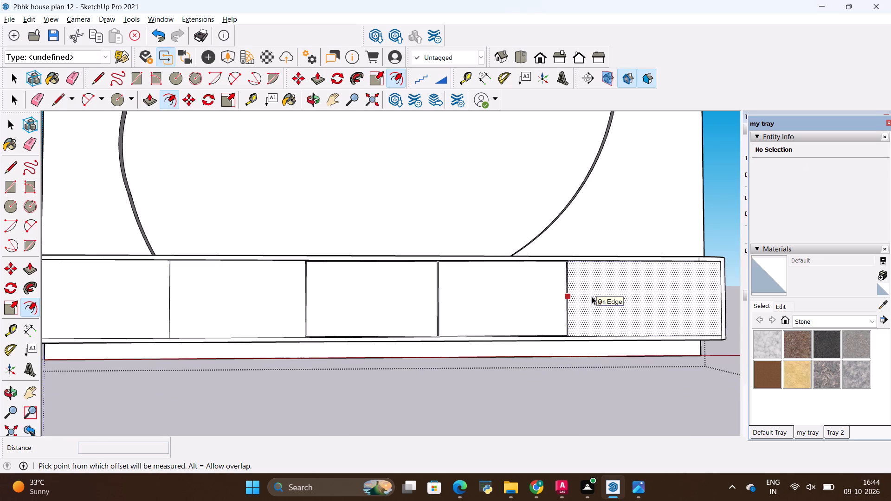
{"action": "key", "text": "Escape"}
{"action": "left_click", "coordinate": [583, 287]}
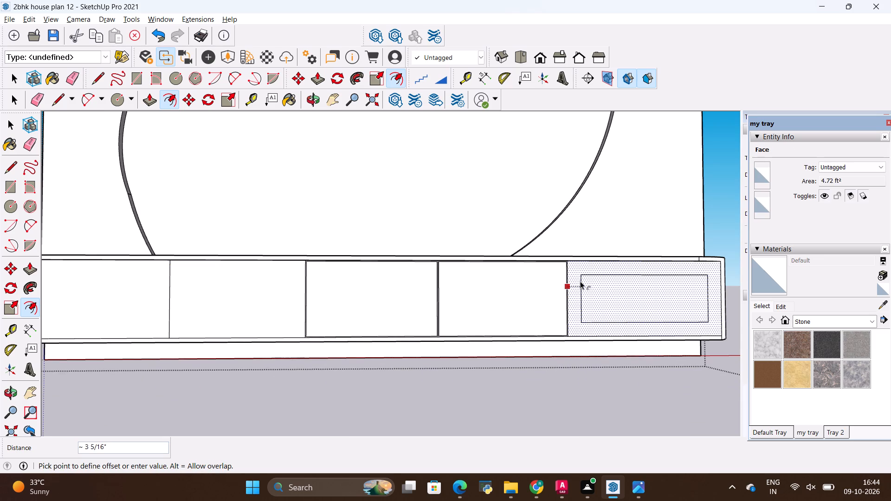
{"action": "key", "text": "BackSpace"}
{"action": "type", "text": ".2"}
{"action": "key", "text": "shift+quotedbl"}
{"action": "key", "text": "Return"}
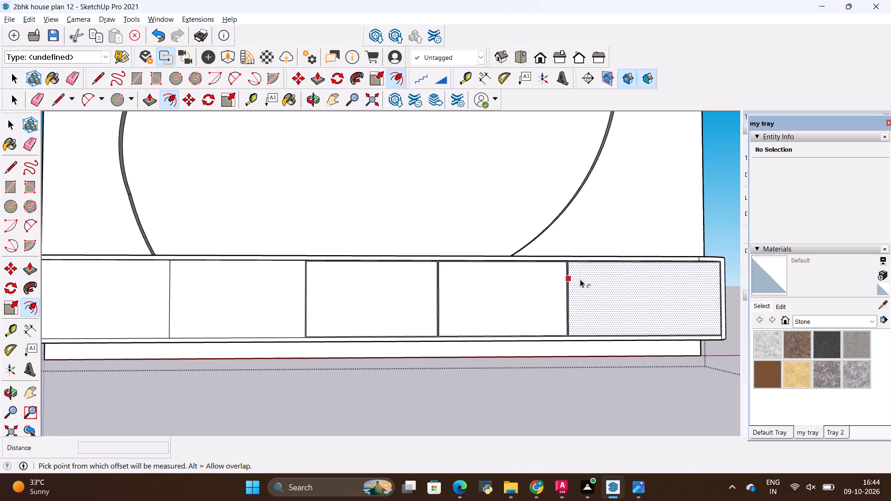
Offset the outline of the front panel directly left of the middle one inward by 0.2".
{"action": "scroll", "coordinate": [148, 300], "scroll_direction": "down", "scroll_amount": 5}
{"action": "scroll", "coordinate": [313, 303], "scroll_direction": "up", "scroll_amount": 3}
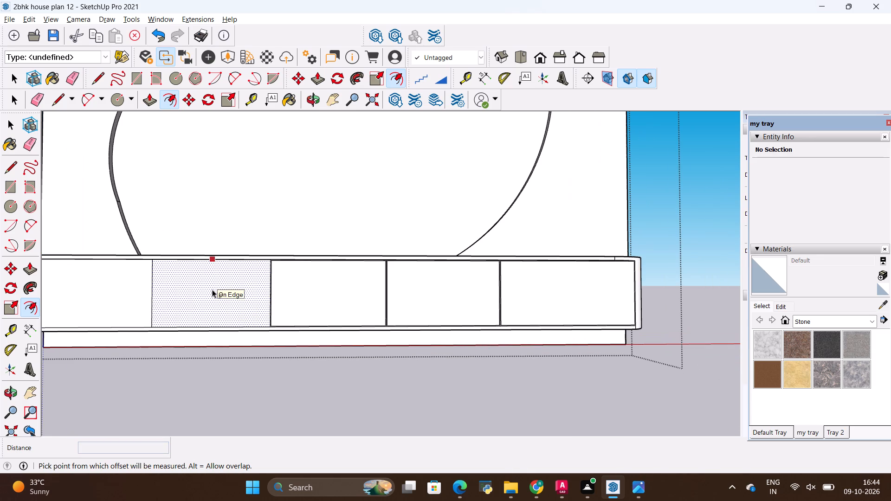
{"action": "key", "text": "Escape"}
{"action": "left_click", "coordinate": [225, 285]}
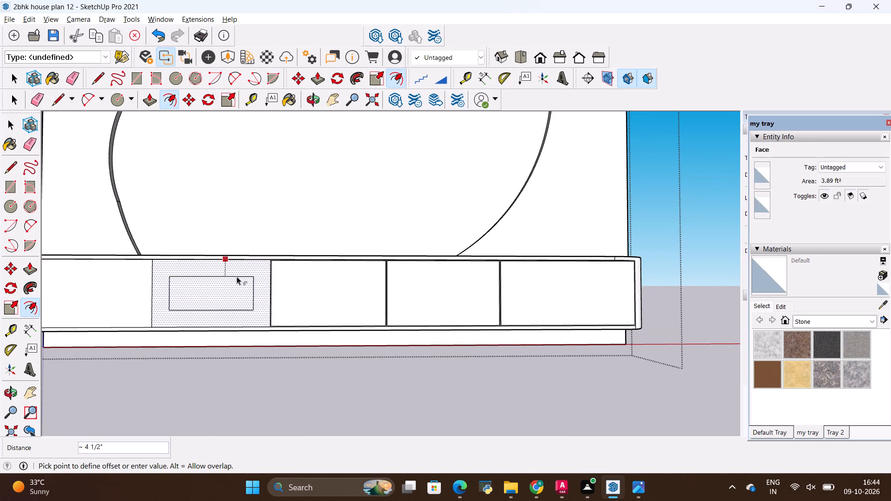
{"action": "key", "text": "BackSpace"}
{"action": "type", "text": ".2"}
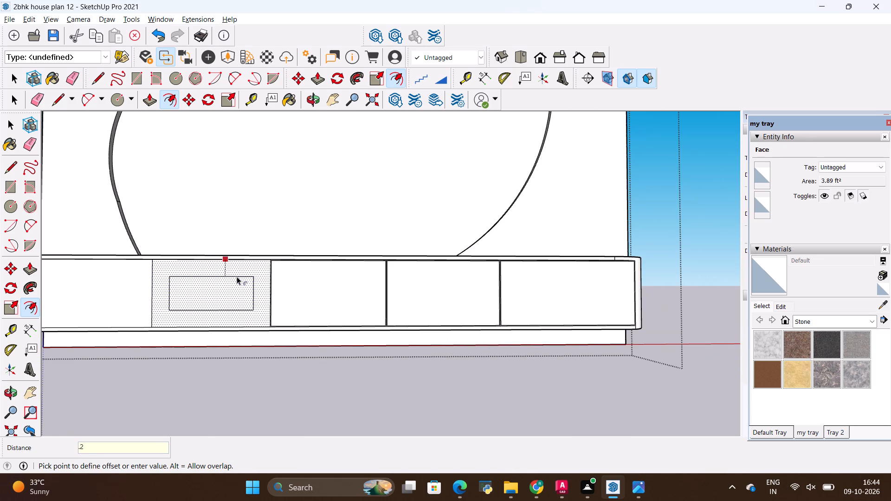
{"action": "key", "text": "shift+quotedbl"}
{"action": "key", "text": "Return"}
{"action": "key", "text": "Escape"}
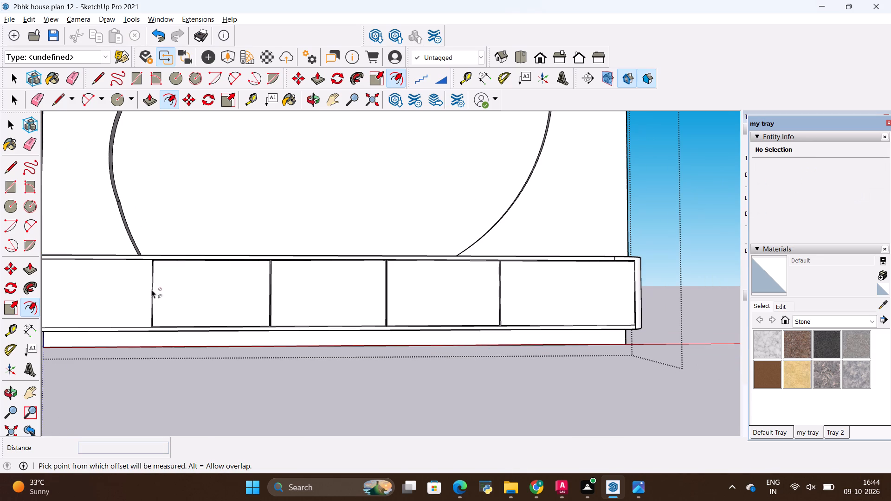
Offset the outline of the leftmost panel on the cabinet front inward by 0.2".
{"action": "left_click", "coordinate": [119, 291]}
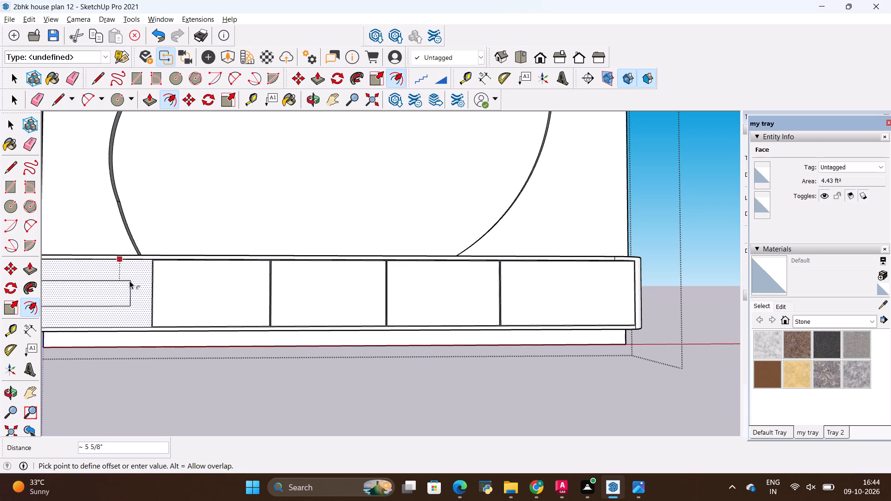
{"action": "key", "text": "BackSpace"}
{"action": "type", "text": ".2"}
{"action": "key", "text": "shift+quotedbl"}
{"action": "key", "text": "Return"}
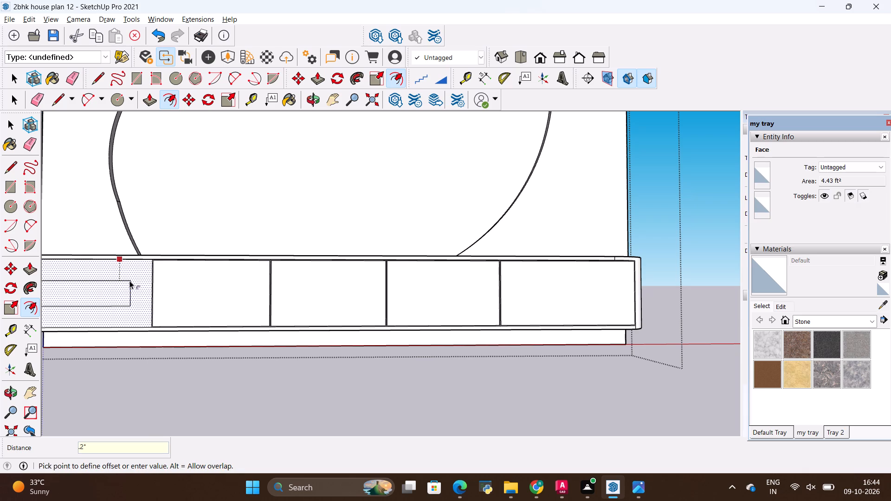
{"action": "key", "text": "Escape"}
Erase the four original vertical divider lines between the inset panel outlines, merging the gaps into one continuous border face.
{"action": "scroll", "coordinate": [304, 277], "scroll_direction": "down", "scroll_amount": 6}
{"action": "scroll", "coordinate": [458, 284], "scroll_direction": "down", "scroll_amount": 3}
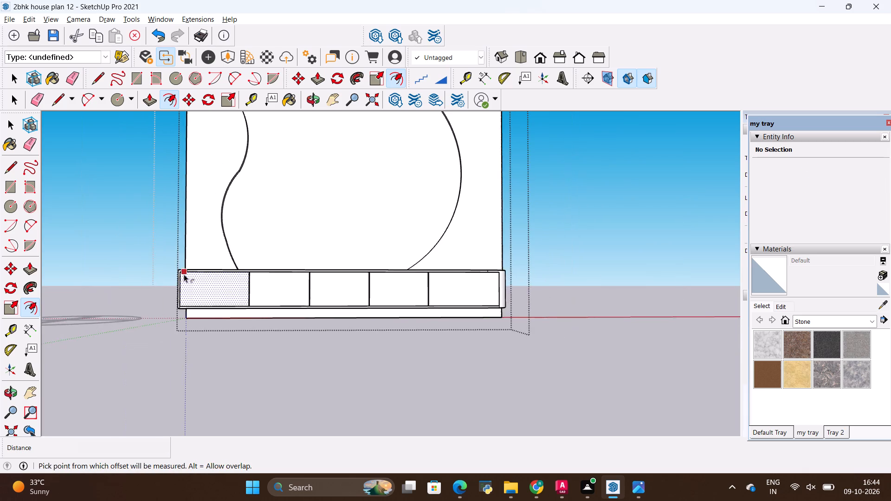
{"action": "scroll", "coordinate": [183, 274], "scroll_direction": "up", "scroll_amount": 7}
{"action": "key", "text": "space"}
{"action": "scroll", "coordinate": [239, 318], "scroll_direction": "up", "scroll_amount": 6}
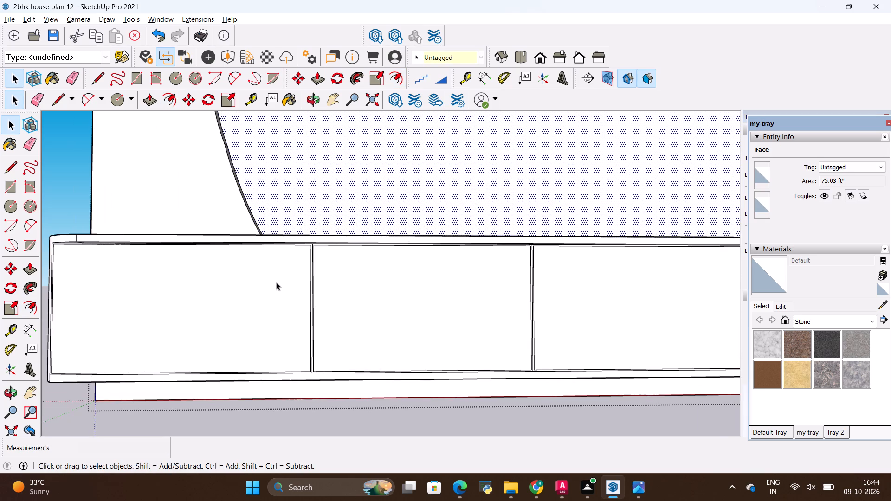
{"action": "middle_click_drag", "start_coordinate": [277, 276], "coordinate": [294, 210]}
{"action": "scroll", "coordinate": [302, 210], "scroll_direction": "up", "scroll_amount": 16}
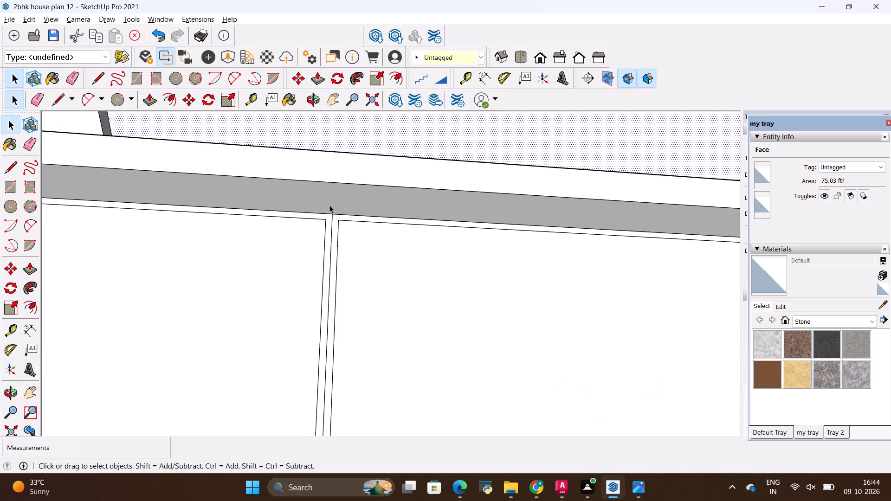
{"action": "scroll", "coordinate": [329, 205], "scroll_direction": "up", "scroll_amount": 6}
{"action": "scroll", "coordinate": [334, 251], "scroll_direction": "up", "scroll_amount": 4}
{"action": "key", "text": "e"}
{"action": "left_click_drag", "start_coordinate": [334, 250], "coordinate": [326, 260]}
{"action": "scroll", "coordinate": [265, 225], "scroll_direction": "down", "scroll_amount": 12}
{"action": "scroll", "coordinate": [217, 198], "scroll_direction": "down", "scroll_amount": 20}
{"action": "scroll", "coordinate": [217, 198], "scroll_direction": "down", "scroll_amount": 1}
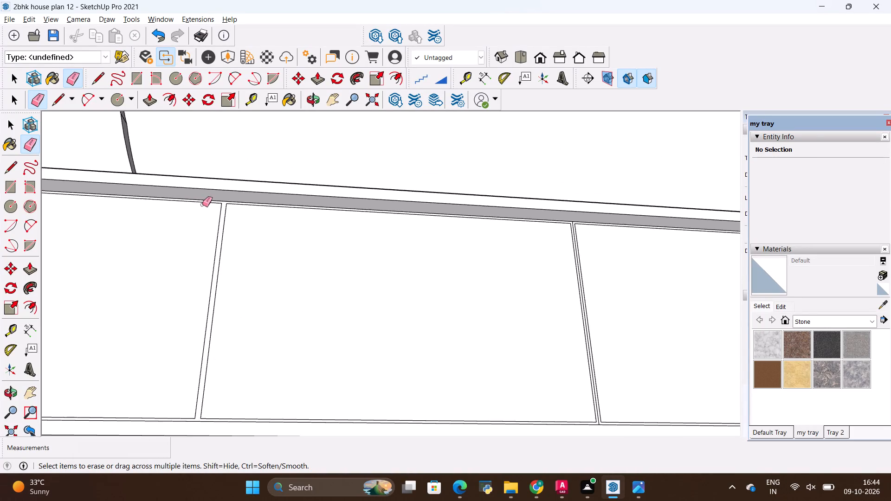
{"action": "scroll", "coordinate": [202, 205], "scroll_direction": "down", "scroll_amount": 6}
{"action": "scroll", "coordinate": [442, 241], "scroll_direction": "up", "scroll_amount": 9}
{"action": "scroll", "coordinate": [387, 228], "scroll_direction": "up", "scroll_amount": 7}
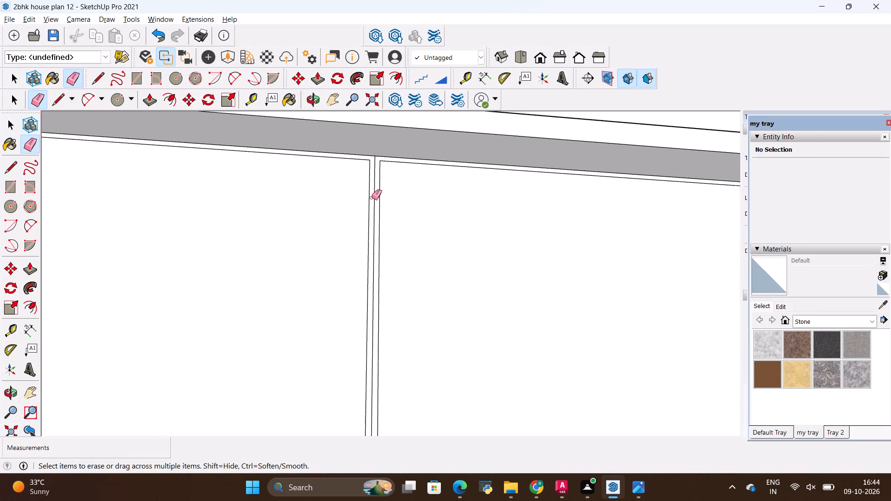
{"action": "scroll", "coordinate": [372, 198], "scroll_direction": "up", "scroll_amount": 7}
{"action": "left_click_drag", "start_coordinate": [378, 203], "coordinate": [375, 221]}
{"action": "scroll", "coordinate": [315, 225], "scroll_direction": "down", "scroll_amount": 10}
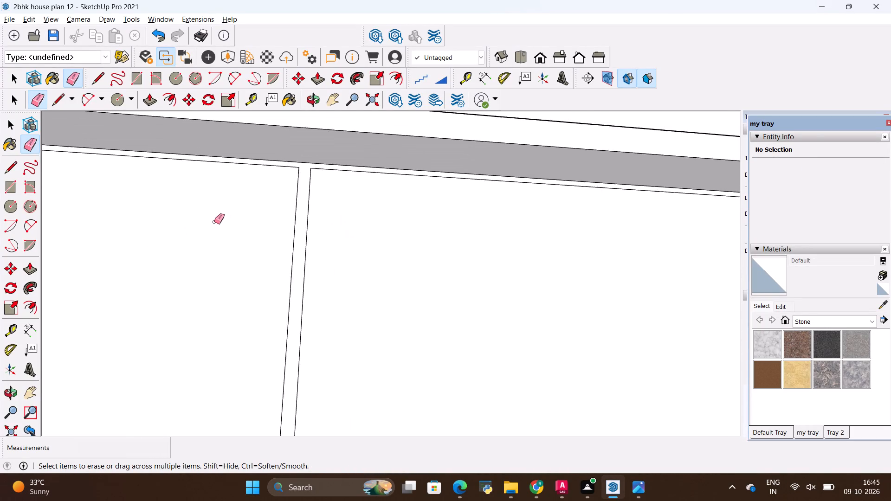
{"action": "scroll", "coordinate": [214, 222], "scroll_direction": "down", "scroll_amount": 19}
{"action": "scroll", "coordinate": [419, 260], "scroll_direction": "up", "scroll_amount": 9}
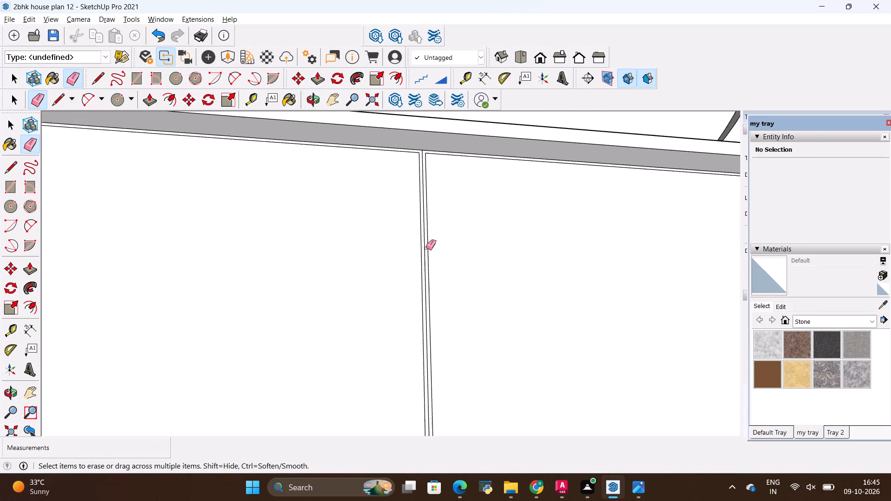
{"action": "scroll", "coordinate": [426, 248], "scroll_direction": "up", "scroll_amount": 17}
{"action": "left_click_drag", "start_coordinate": [421, 257], "coordinate": [408, 277]}
{"action": "scroll", "coordinate": [344, 268], "scroll_direction": "down", "scroll_amount": 20}
{"action": "scroll", "coordinate": [344, 268], "scroll_direction": "down", "scroll_amount": 9}
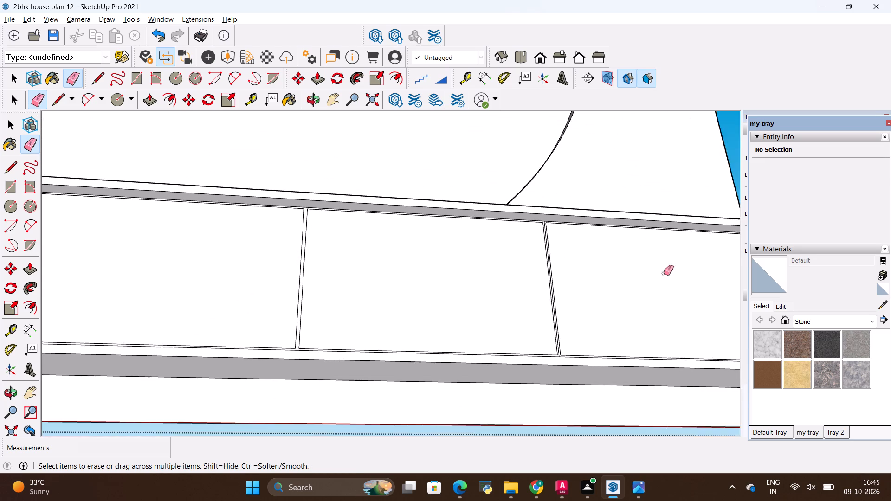
{"action": "scroll", "coordinate": [644, 269], "scroll_direction": "up", "scroll_amount": 4}
{"action": "scroll", "coordinate": [523, 250], "scroll_direction": "up", "scroll_amount": 18}
{"action": "left_click_drag", "start_coordinate": [527, 242], "coordinate": [527, 244]}
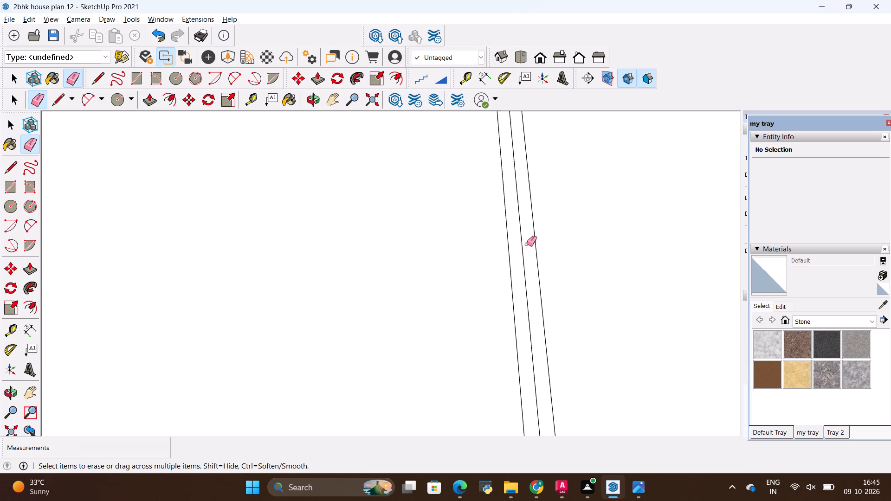
{"action": "left_click_drag", "start_coordinate": [527, 244], "coordinate": [521, 264]}
{"action": "scroll", "coordinate": [521, 272], "scroll_direction": "down", "scroll_amount": 5}
Push the border face around the five cabinet front panels inward by 0.18" to form recessed grooves.
{"action": "key", "text": "p"}
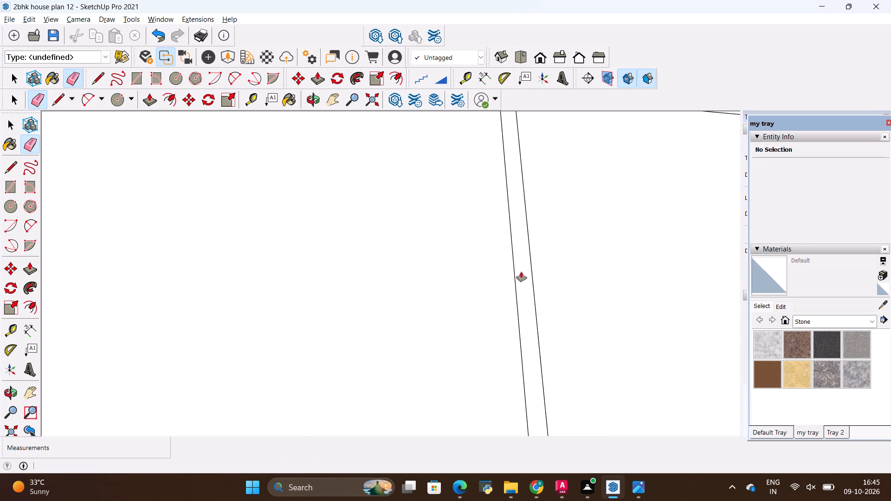
{"action": "middle_click_drag", "start_coordinate": [549, 244], "coordinate": [529, 370]}
{"action": "scroll", "coordinate": [529, 369], "scroll_direction": "down", "scroll_amount": 10}
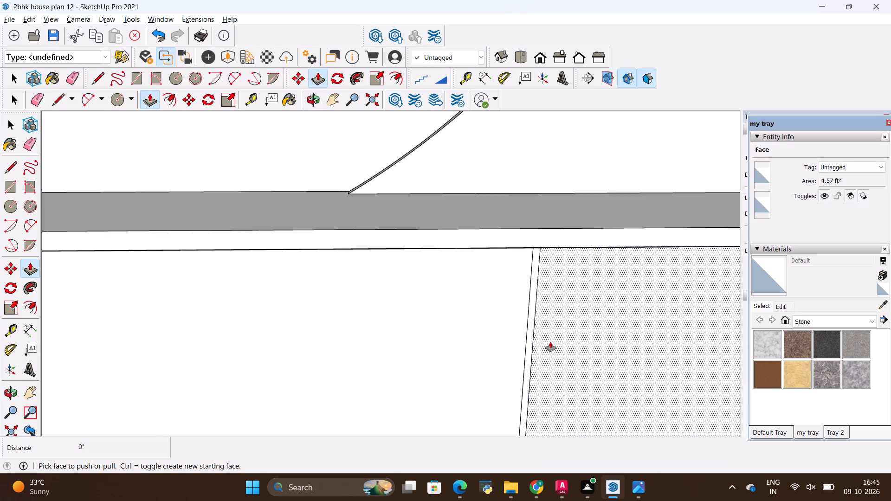
{"action": "scroll", "coordinate": [550, 342], "scroll_direction": "down", "scroll_amount": 2}
{"action": "scroll", "coordinate": [542, 262], "scroll_direction": "up", "scroll_amount": 7}
{"action": "middle_click_drag", "start_coordinate": [542, 270], "coordinate": [546, 193]}
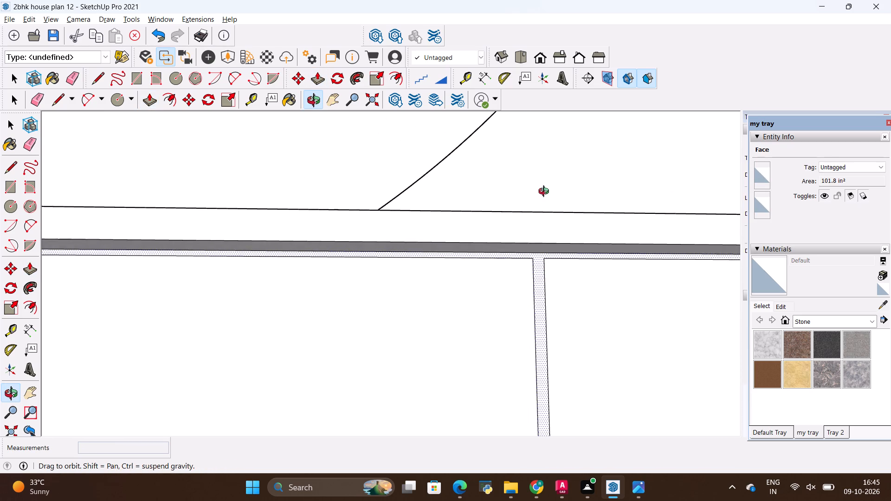
{"action": "middle_click_drag", "start_coordinate": [546, 193], "coordinate": [514, 213]}
{"action": "scroll", "coordinate": [527, 260], "scroll_direction": "up", "scroll_amount": 9}
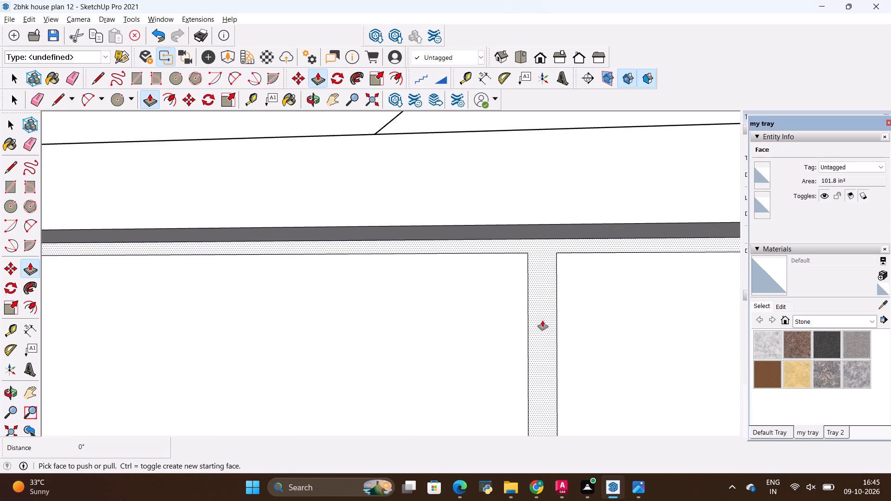
{"action": "left_click", "coordinate": [542, 330]}
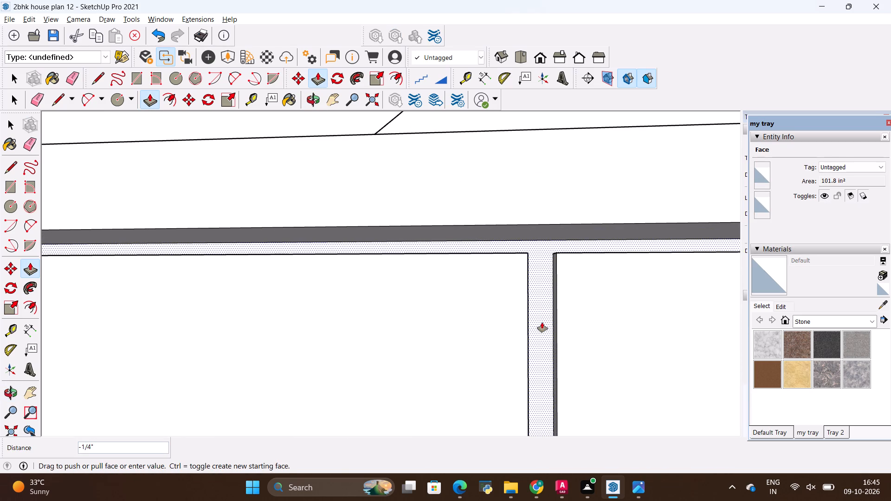
{"action": "key", "text": "BackSpace"}
{"action": "type", "text": ".18"}
{"action": "key", "text": "shift+quotedbl"}
{"action": "key", "text": "Return"}
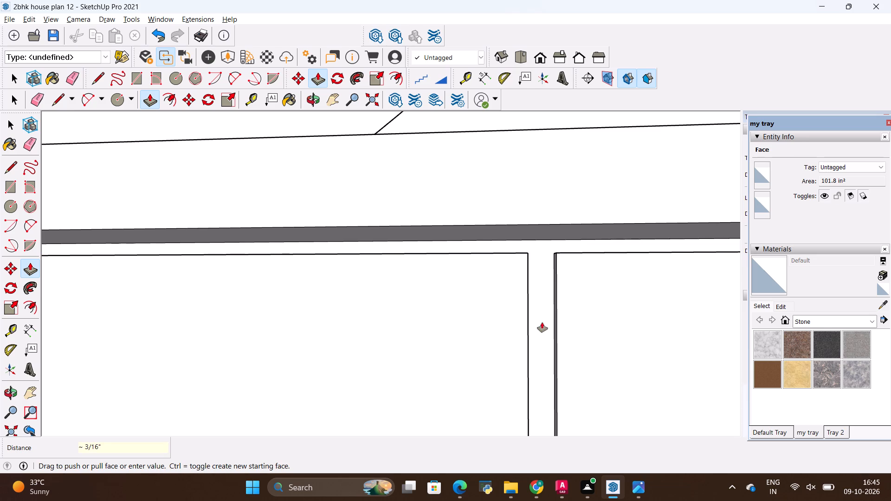
{"action": "key", "text": "Escape"}
Examine the cabinet front's grooves and the countertop's rounded end, and compare the unit with the reference photo.
{"action": "scroll", "coordinate": [549, 249], "scroll_direction": "up", "scroll_amount": 13}
{"action": "scroll", "coordinate": [563, 248], "scroll_direction": "down", "scroll_amount": 6}
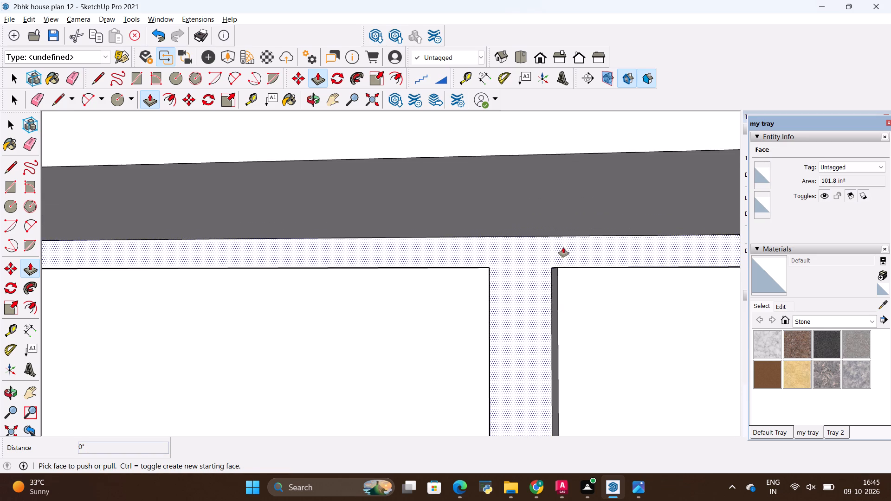
{"action": "middle_click_drag", "start_coordinate": [563, 249], "coordinate": [496, 235]}
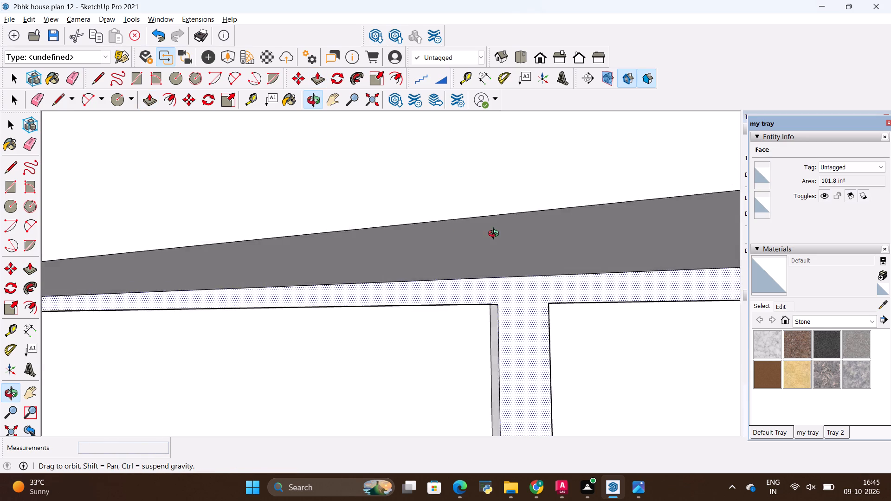
{"action": "middle_click_drag", "start_coordinate": [496, 235], "coordinate": [529, 253]}
{"action": "scroll", "coordinate": [529, 251], "scroll_direction": "down", "scroll_amount": 20}
{"action": "scroll", "coordinate": [529, 251], "scroll_direction": "down", "scroll_amount": 13}
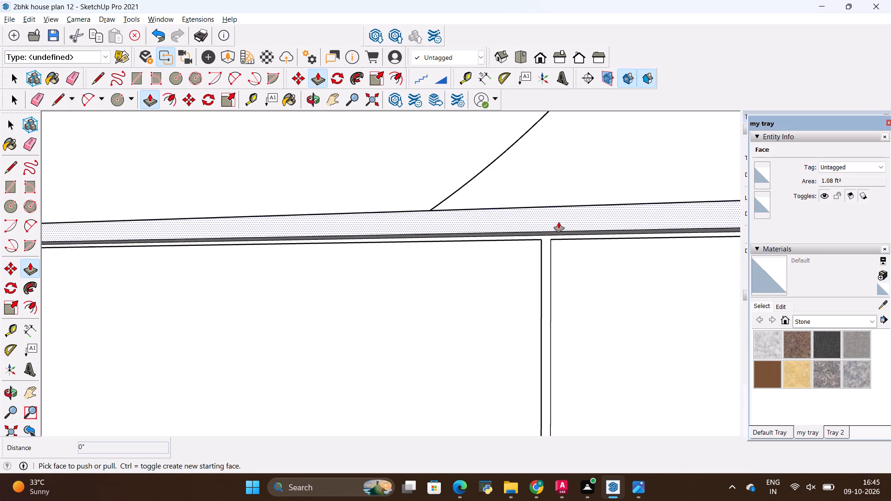
{"action": "scroll", "coordinate": [559, 222], "scroll_direction": "down", "scroll_amount": 19}
{"action": "middle_click_drag", "start_coordinate": [475, 275], "coordinate": [575, 276]}
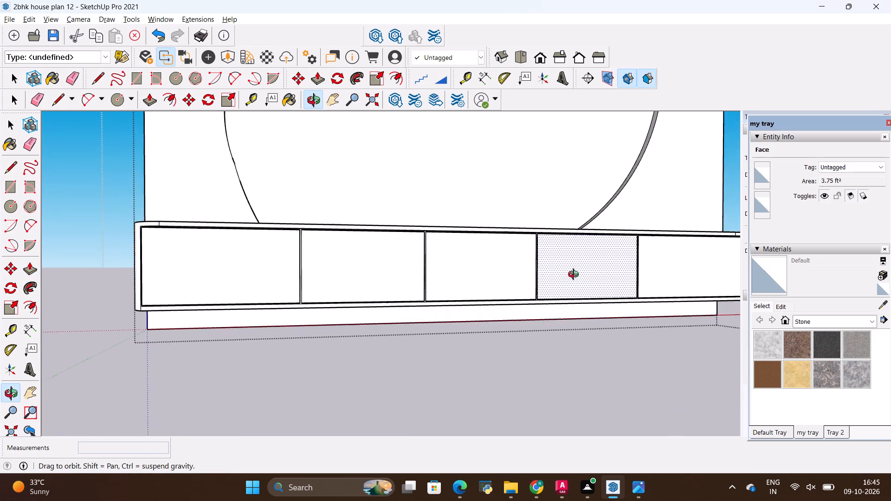
{"action": "middle_click_drag", "start_coordinate": [575, 276], "coordinate": [521, 275]}
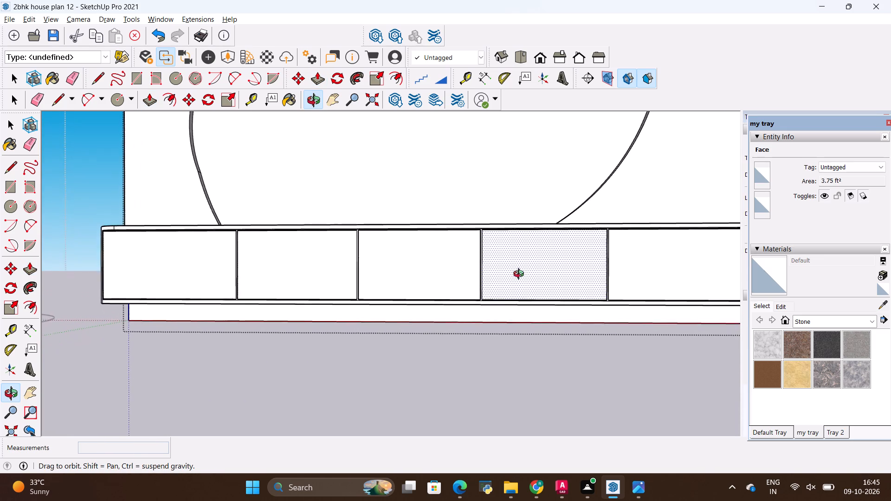
{"action": "middle_click_drag", "start_coordinate": [521, 275], "coordinate": [542, 272]}
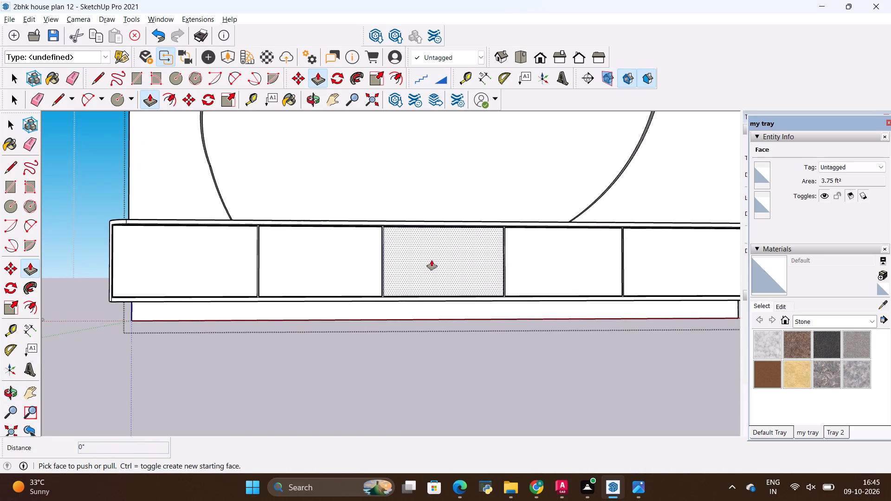
{"action": "scroll", "coordinate": [249, 262], "scroll_direction": "up", "scroll_amount": 4}
{"action": "scroll", "coordinate": [262, 262], "scroll_direction": "down", "scroll_amount": 6}
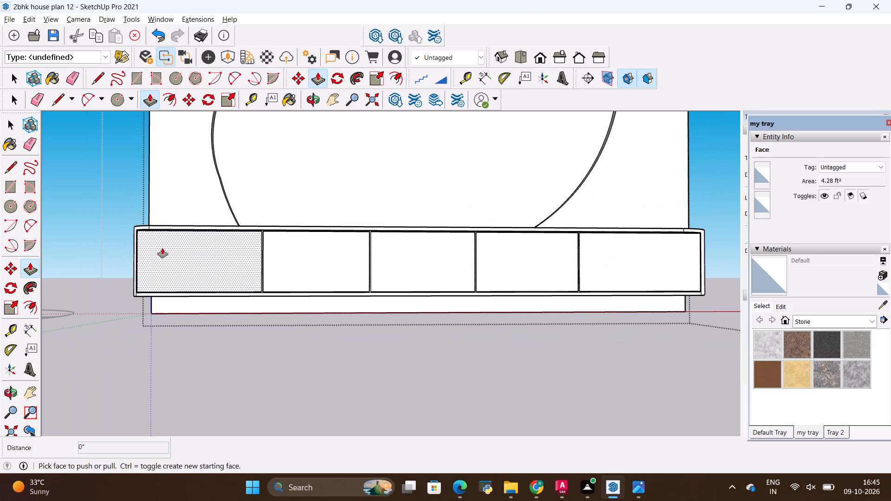
{"action": "middle_click_drag", "start_coordinate": [163, 248], "coordinate": [295, 293]}
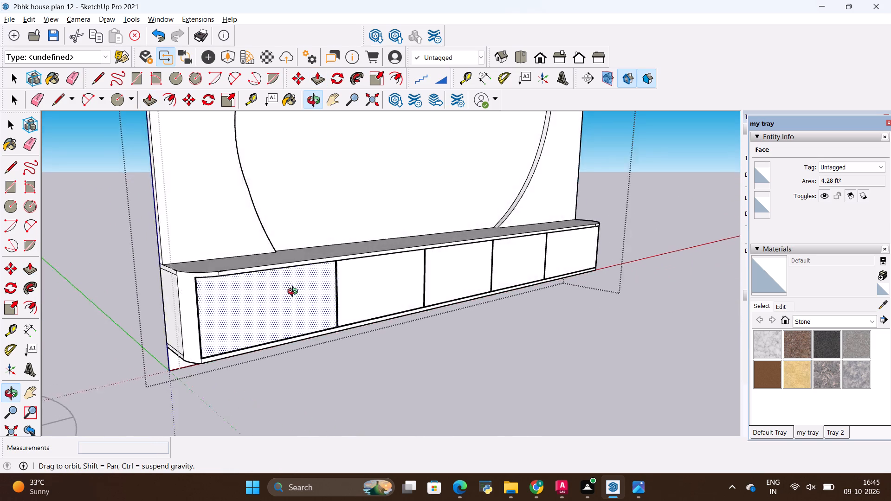
{"action": "middle_click_drag", "start_coordinate": [295, 293], "coordinate": [177, 366]}
{"action": "scroll", "coordinate": [139, 289], "scroll_direction": "up", "scroll_amount": 14}
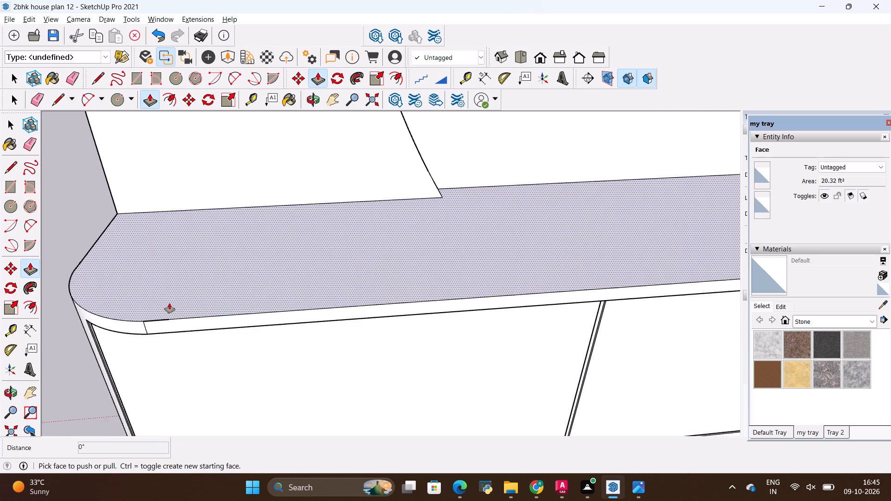
{"action": "scroll", "coordinate": [169, 303], "scroll_direction": "up", "scroll_amount": 20}
{"action": "scroll", "coordinate": [169, 303], "scroll_direction": "up", "scroll_amount": 11}
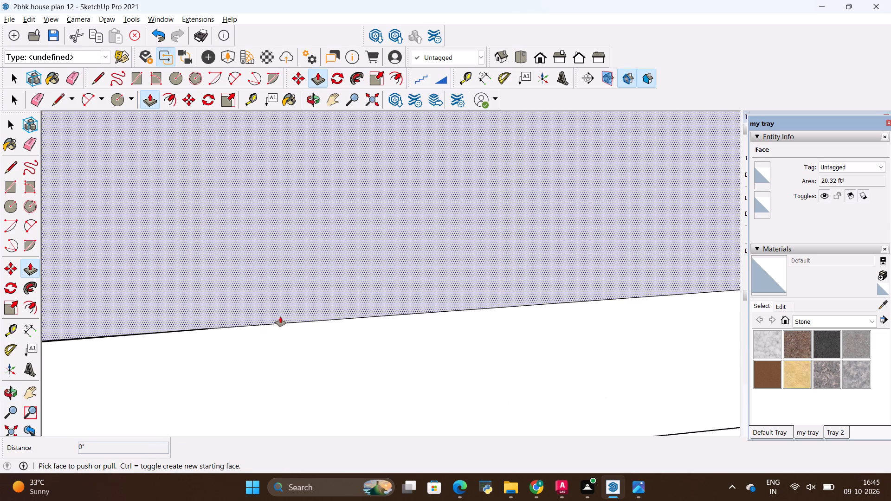
{"action": "scroll", "coordinate": [240, 330], "scroll_direction": "up", "scroll_amount": 5}
{"action": "scroll", "coordinate": [245, 326], "scroll_direction": "down", "scroll_amount": 20}
{"action": "scroll", "coordinate": [245, 326], "scroll_direction": "down", "scroll_amount": 15}
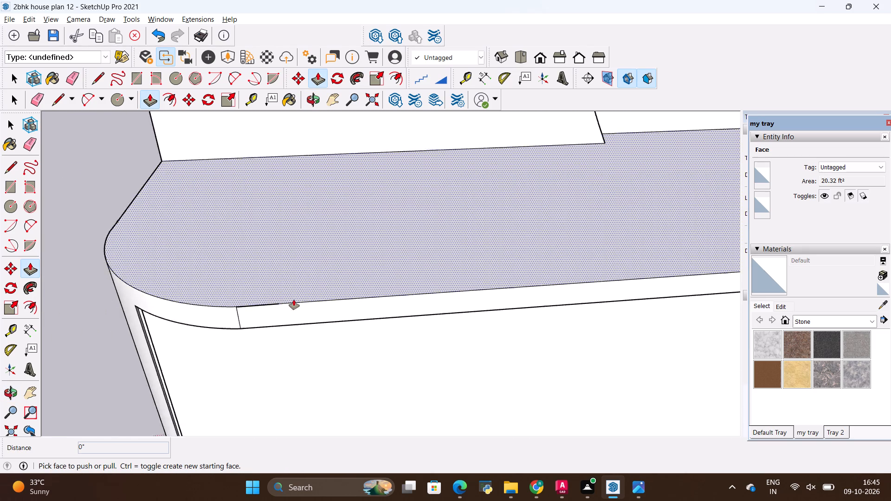
{"action": "scroll", "coordinate": [294, 300], "scroll_direction": "down", "scroll_amount": 12}
{"action": "scroll", "coordinate": [295, 299], "scroll_direction": "down", "scroll_amount": 20}
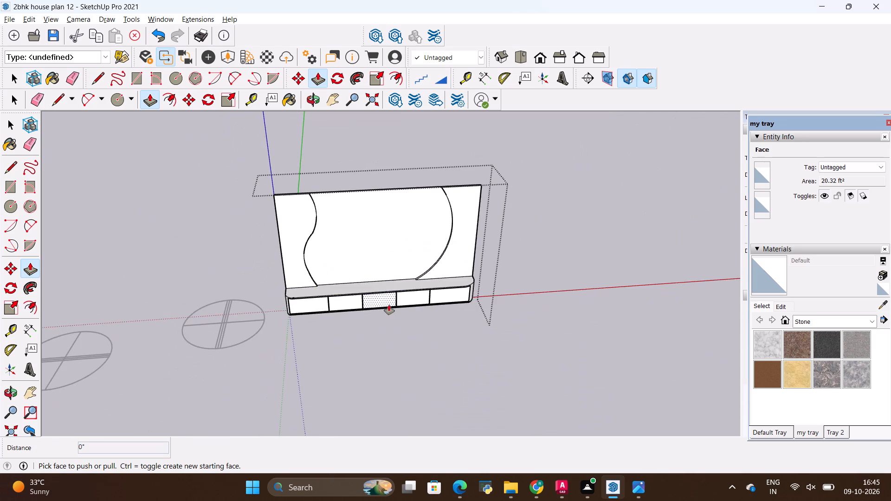
{"action": "middle_click_drag", "start_coordinate": [389, 305], "coordinate": [389, 282]}
{"action": "key", "text": "alt+Tab"}
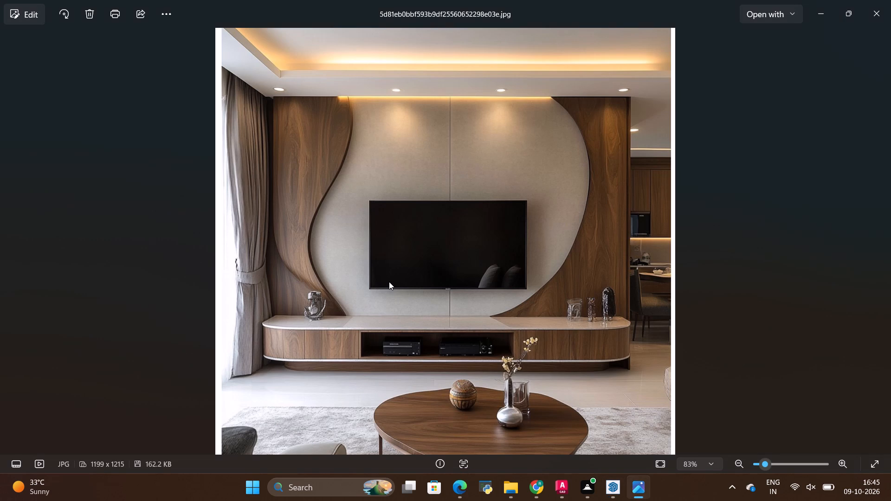
{"action": "key", "text": "alt+Tab"}
{"action": "scroll", "coordinate": [403, 276], "scroll_direction": "up", "scroll_amount": 11}
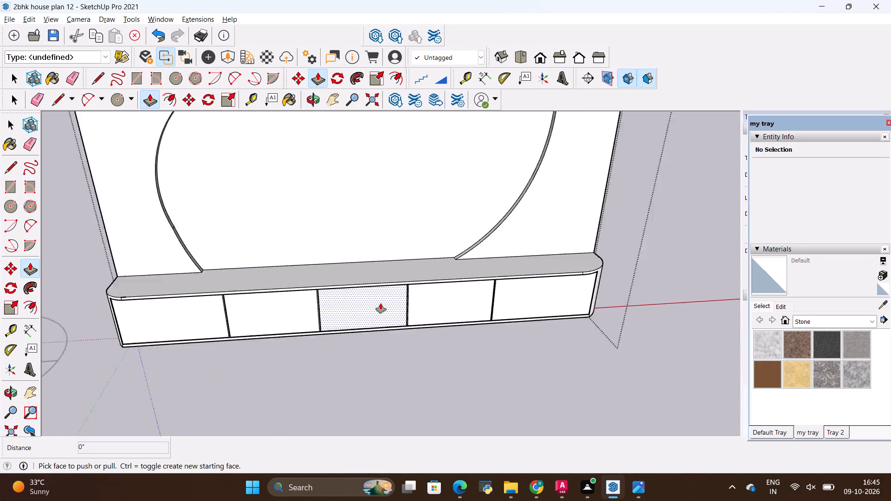
Push the middle panel of the cabinet front inward by 1' 4" to form an open niche.
{"action": "scroll", "coordinate": [381, 303], "scroll_direction": "up", "scroll_amount": 6}
{"action": "key", "text": "p"}
{"action": "left_click", "coordinate": [381, 305]}
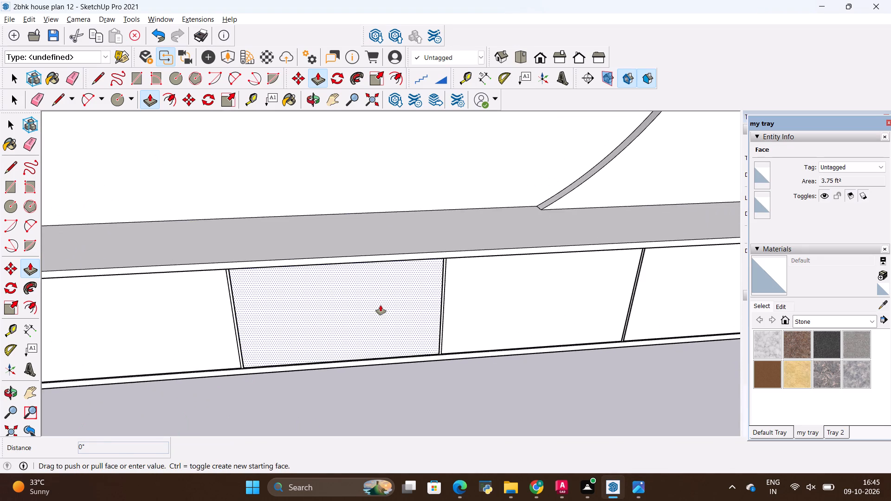
{"action": "left_click", "coordinate": [383, 189]}
{"action": "middle_click_drag", "start_coordinate": [355, 379], "coordinate": [358, 342]}
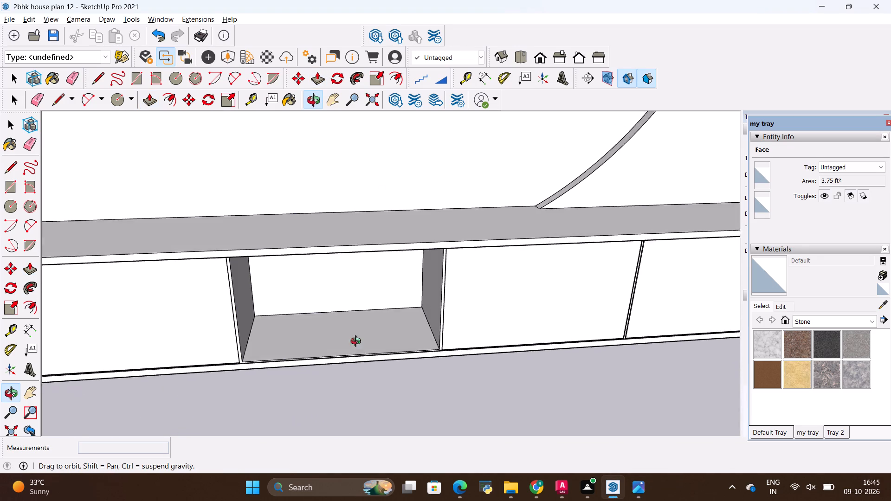
{"action": "middle_click_drag", "start_coordinate": [358, 342], "coordinate": [397, 223]}
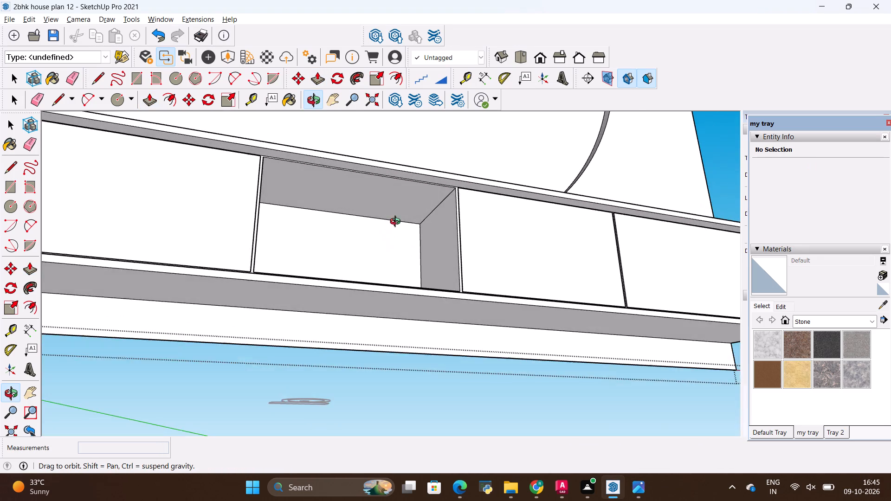
{"action": "middle_click_drag", "start_coordinate": [397, 223], "coordinate": [405, 159]}
{"action": "scroll", "coordinate": [405, 159], "scroll_direction": "up", "scroll_amount": 19}
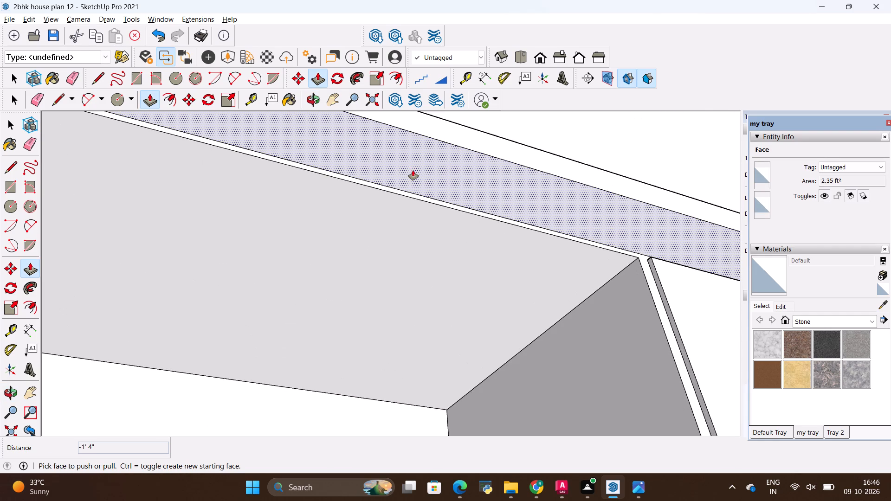
{"action": "scroll", "coordinate": [460, 241], "scroll_direction": "down", "scroll_amount": 12}
{"action": "key", "text": "space"}
{"action": "scroll", "coordinate": [477, 207], "scroll_direction": "down", "scroll_amount": 6}
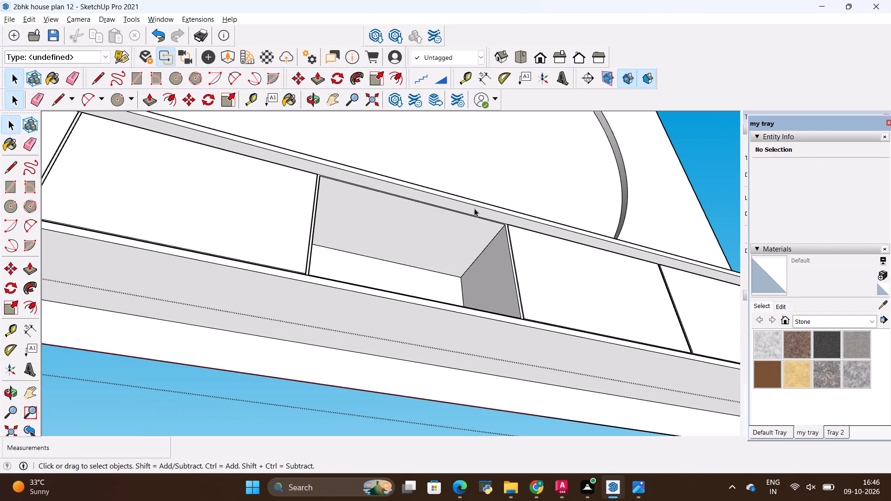
{"action": "middle_click_drag", "start_coordinate": [587, 188], "coordinate": [528, 361]}
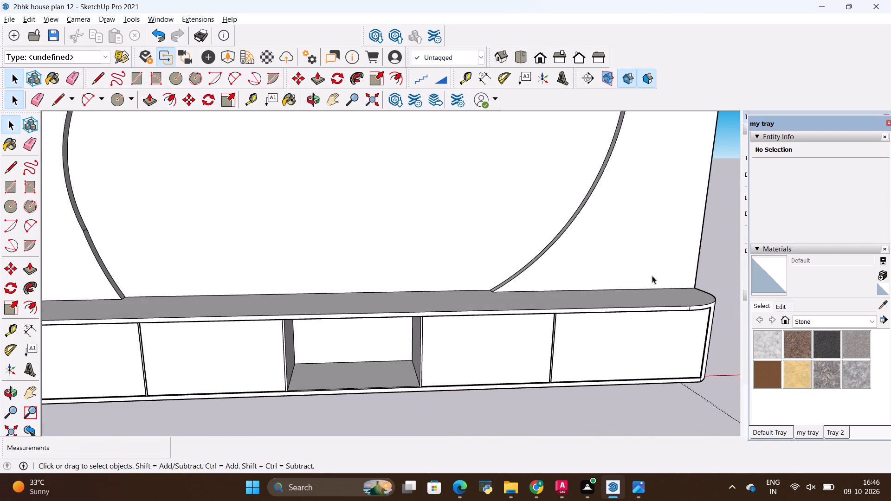
{"action": "scroll", "coordinate": [317, 253], "scroll_direction": "down", "scroll_amount": 12}
Compare the TV unit with the reference photo, checking the open niche, wood finishes and countertop.
{"action": "key", "text": "alt+Tab"}
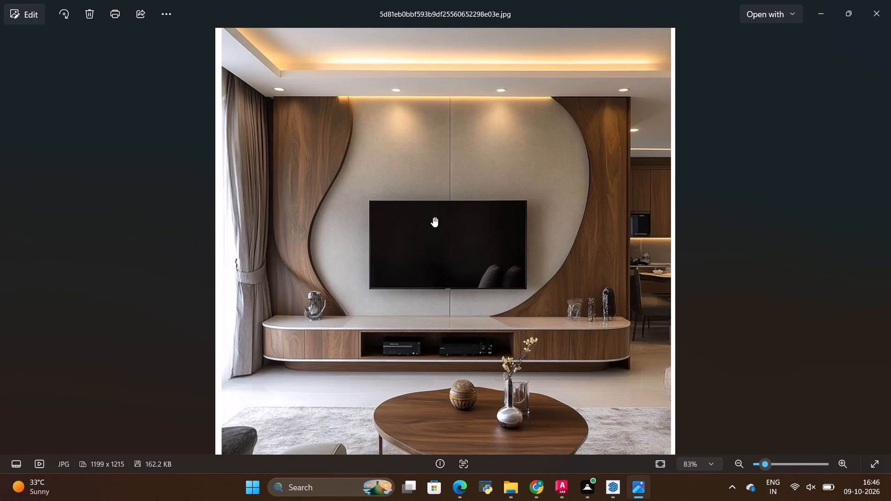
{"action": "key", "text": "Tab"}
{"action": "key", "text": "Tab"}
{"action": "key", "text": "Tab"}
{"action": "key", "text": "Tab"}
{"action": "key", "text": "Tab"}
{"action": "key", "text": "Tab"}
{"action": "key", "text": "Tab"}
{"action": "key", "text": "Tab"}
{"action": "key", "text": "Tab"}
{"action": "key", "text": "Tab"}
{"action": "key", "text": "Tab"}
{"action": "key", "text": "Tab"}
{"action": "key", "text": "Tab"}
{"action": "key", "text": "Tab"}
{"action": "key", "text": "Tab"}
{"action": "key", "text": "Tab"}
{"action": "key", "text": "Tab"}
{"action": "key", "text": "Tab"}
{"action": "key", "text": "Tab"}
{"action": "key", "text": "Tab"}
{"action": "key", "text": "alt+Tab"}
{"action": "key", "text": "alt+Tab"}
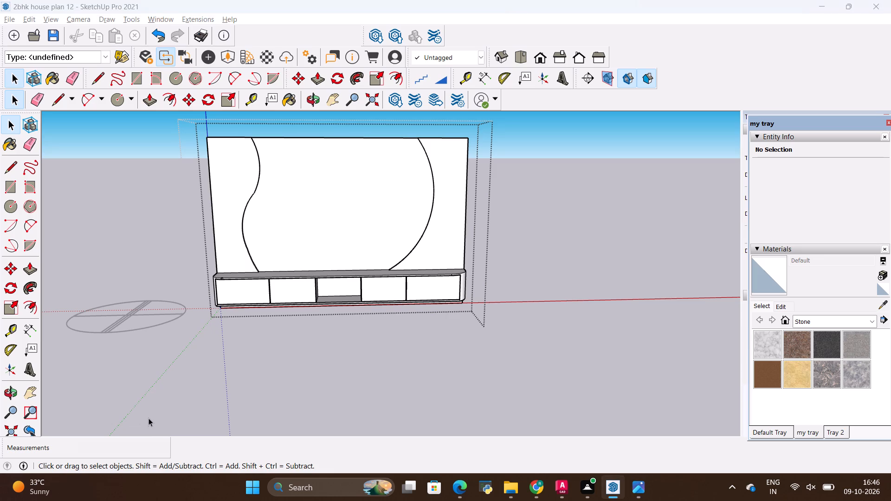
{"action": "key", "text": "alt+Tab"}
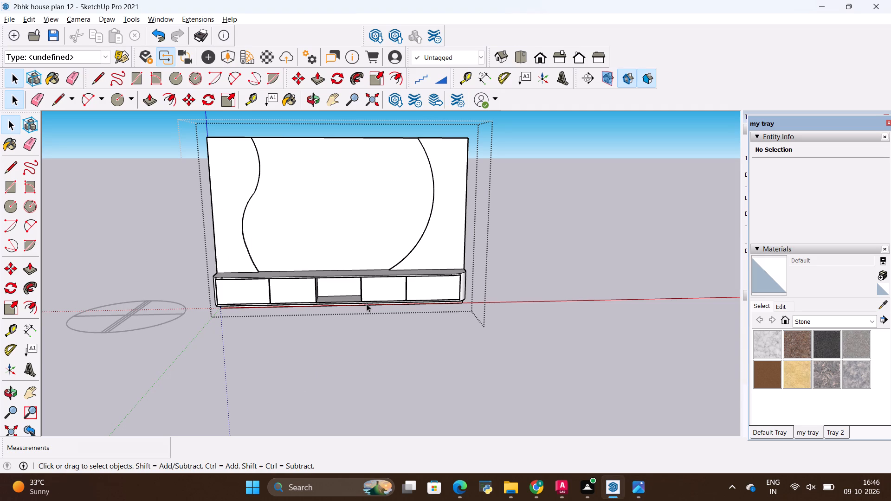
{"action": "key", "text": "alt+Tab"}
{"action": "key", "text": "alt+Tab"}
Start a new material and browse to the "all materials" folder for its texture image.
{"action": "left_click", "coordinate": [879, 273]}
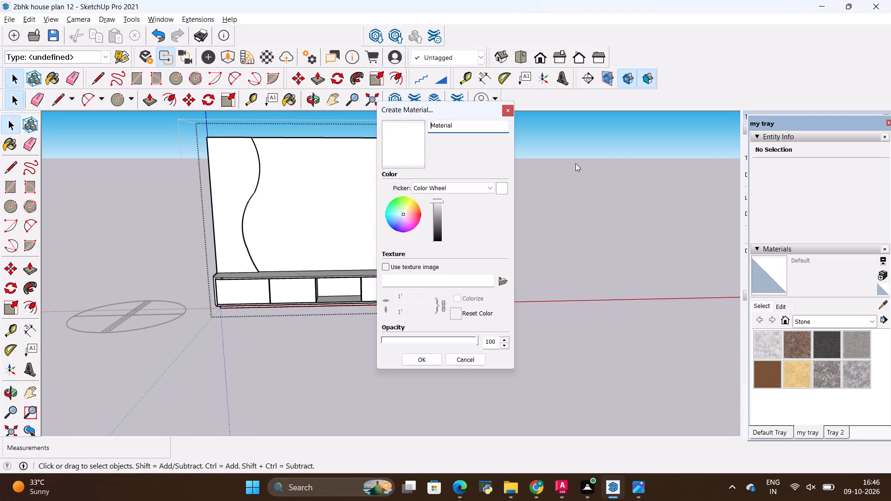
{"action": "left_click", "coordinate": [497, 280]}
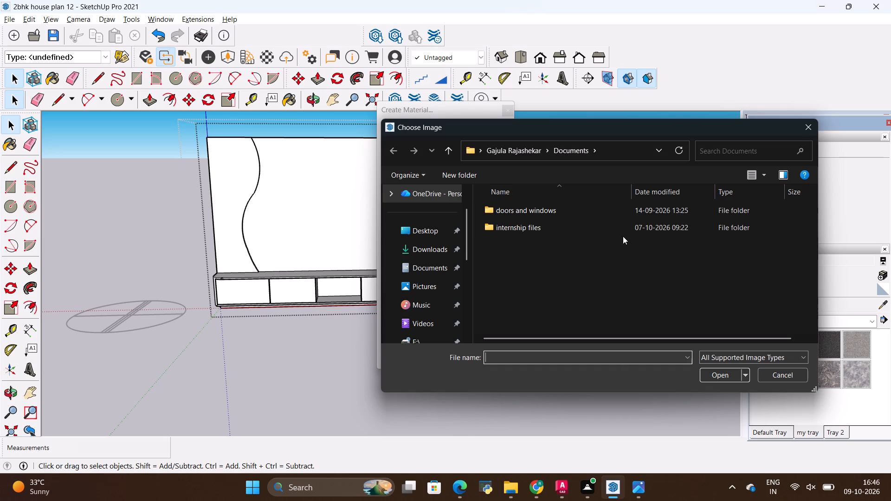
{"action": "left_click", "coordinate": [418, 246]}
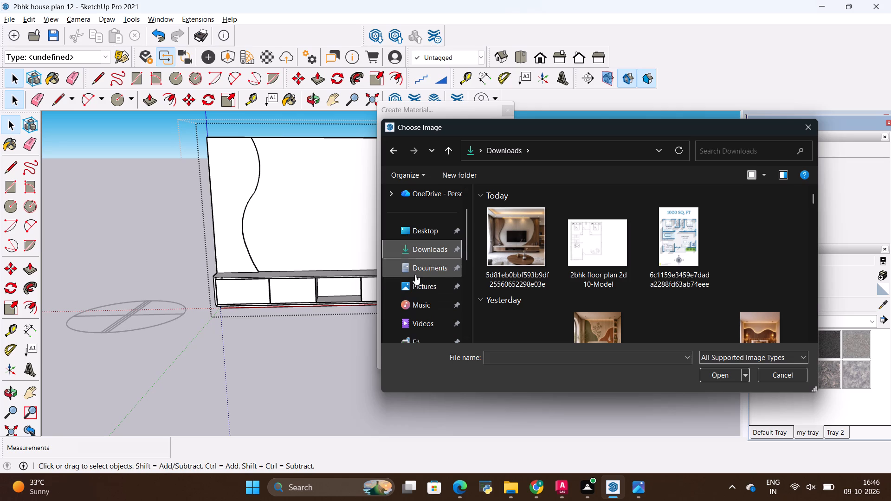
{"action": "scroll", "coordinate": [538, 305], "scroll_direction": "down", "scroll_amount": 3}
{"action": "scroll", "coordinate": [556, 271], "scroll_direction": "up", "scroll_amount": 5}
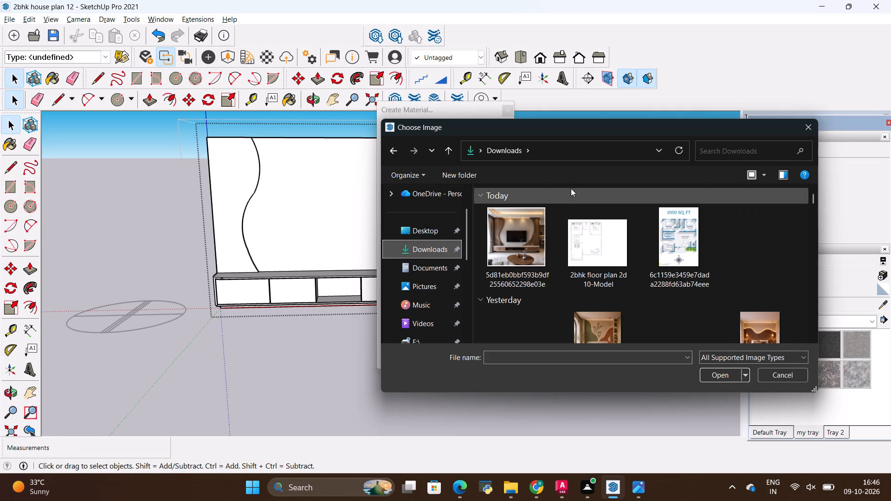
{"action": "scroll", "coordinate": [579, 170], "scroll_direction": "up", "scroll_amount": 2}
{"action": "scroll", "coordinate": [413, 256], "scroll_direction": "up", "scroll_amount": 6}
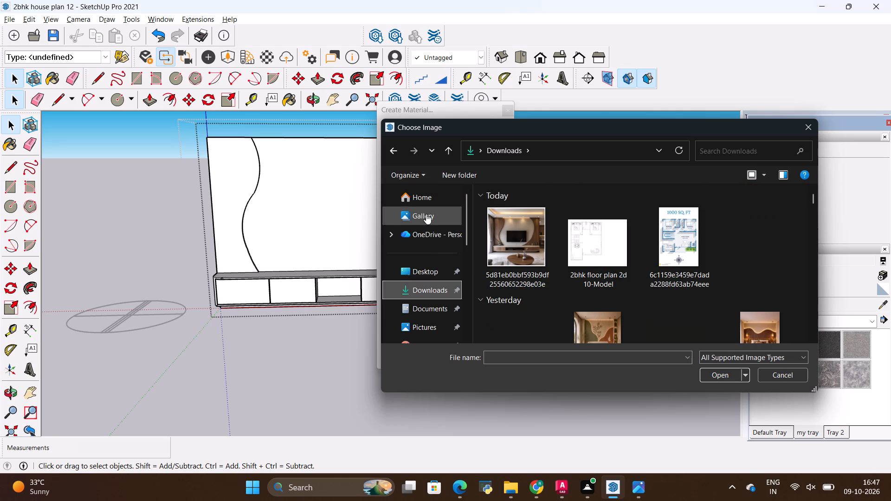
{"action": "scroll", "coordinate": [432, 297], "scroll_direction": "down", "scroll_amount": 5}
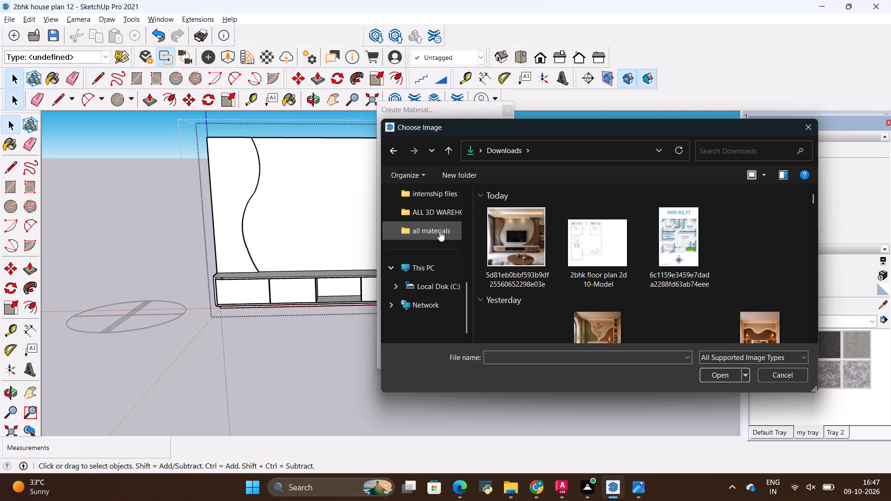
{"action": "left_click", "coordinate": [439, 230]}
Look through the texture images in the folder and compare the wood options with the side panels in the reference photo.
{"action": "scroll", "coordinate": [582, 249], "scroll_direction": "down", "scroll_amount": 5}
{"action": "scroll", "coordinate": [582, 249], "scroll_direction": "up", "scroll_amount": 1}
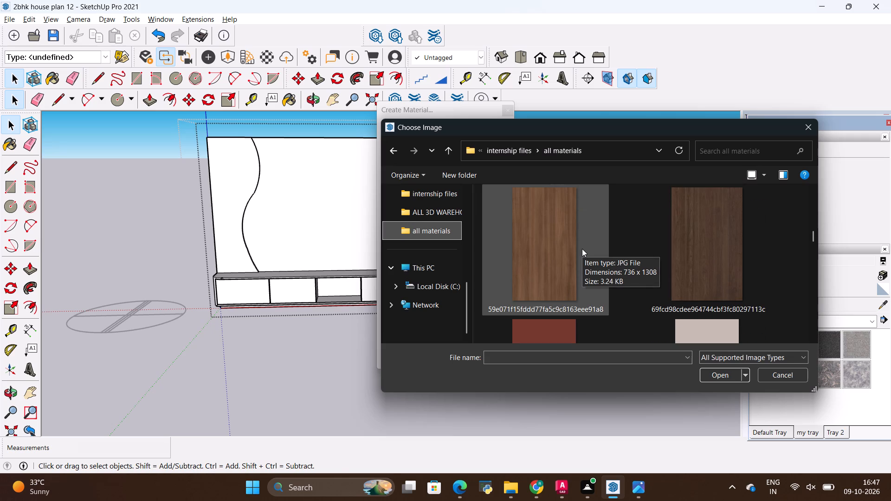
{"action": "key", "text": "alt+Tab"}
{"action": "key", "text": "alt+Tab"}
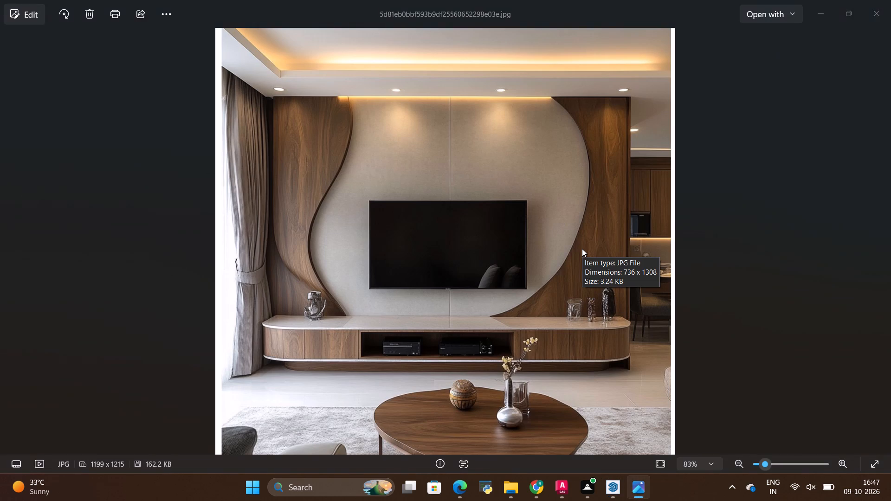
{"action": "scroll", "coordinate": [584, 248], "scroll_direction": "down", "scroll_amount": 4}
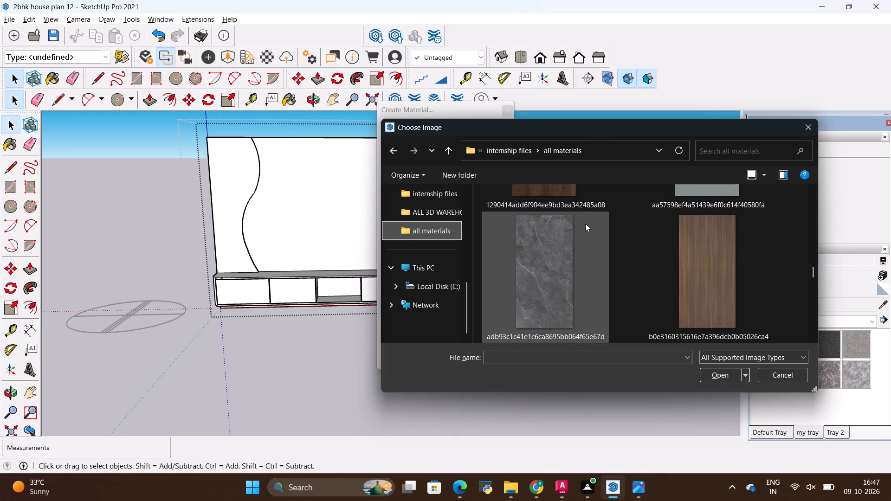
{"action": "scroll", "coordinate": [585, 224], "scroll_direction": "down", "scroll_amount": 2}
{"action": "scroll", "coordinate": [595, 232], "scroll_direction": "up", "scroll_amount": 4}
{"action": "scroll", "coordinate": [594, 234], "scroll_direction": "down", "scroll_amount": 2}
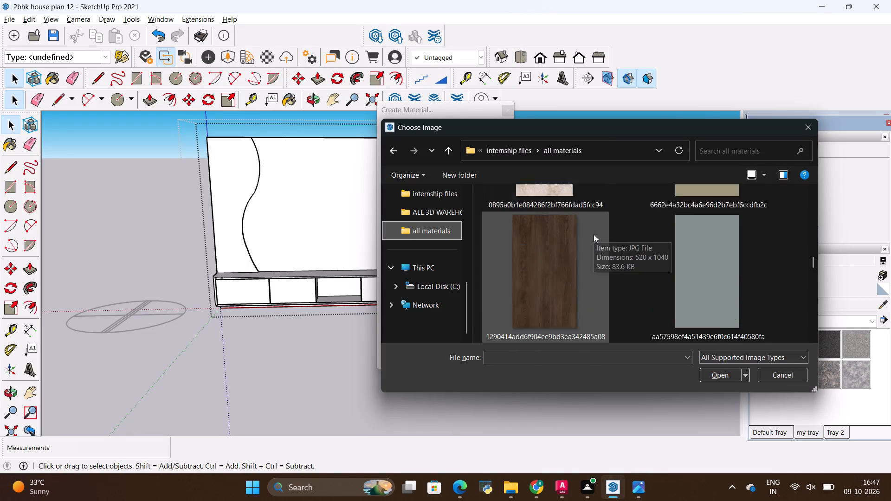
{"action": "scroll", "coordinate": [594, 234], "scroll_direction": "down", "scroll_amount": 10}
{"action": "scroll", "coordinate": [594, 236], "scroll_direction": "up", "scroll_amount": 6}
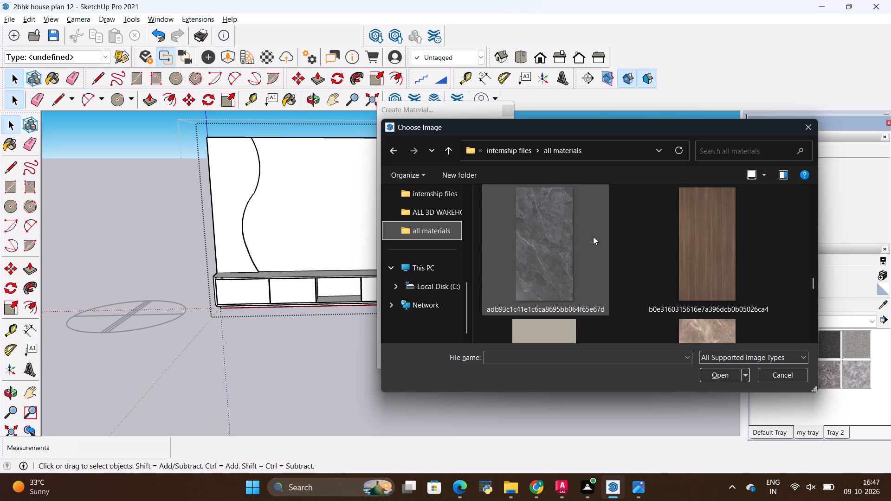
{"action": "scroll", "coordinate": [593, 237], "scroll_direction": "up", "scroll_amount": 5}
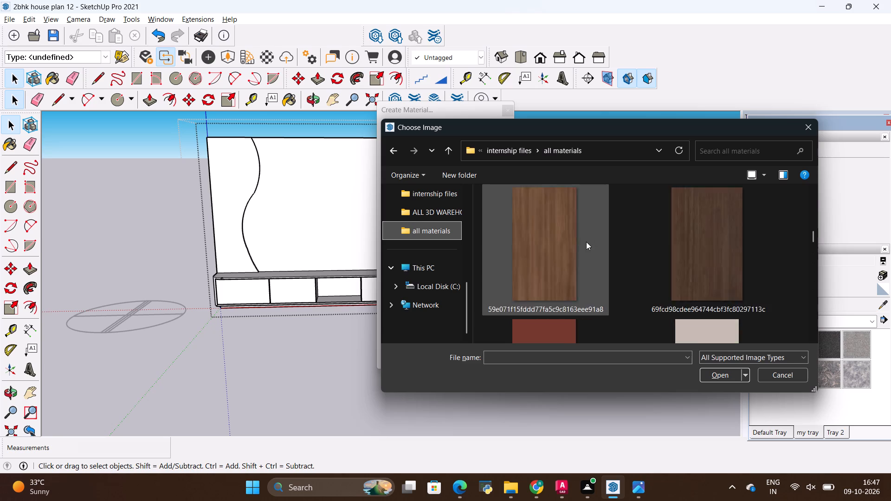
{"action": "scroll", "coordinate": [586, 242], "scroll_direction": "up", "scroll_amount": 1}
{"action": "scroll", "coordinate": [586, 242], "scroll_direction": "down", "scroll_amount": 3}
{"action": "scroll", "coordinate": [575, 246], "scroll_direction": "up", "scroll_amount": 1}
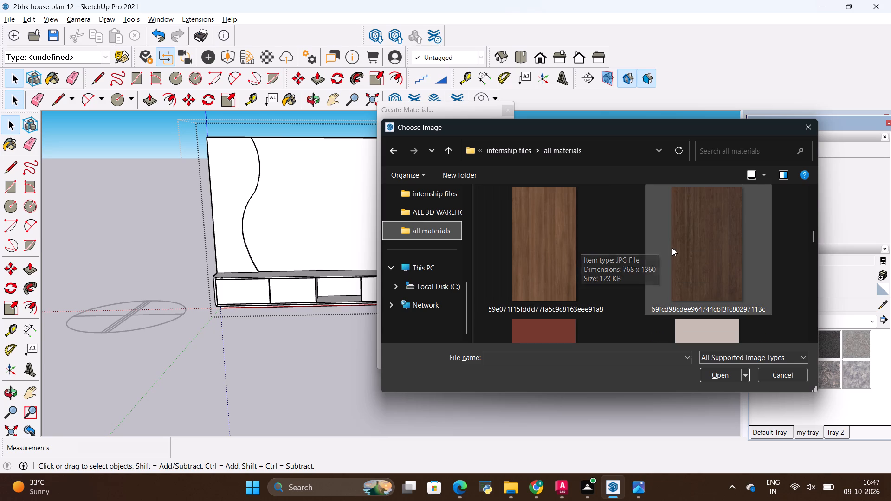
{"action": "key", "text": "alt+Tab"}
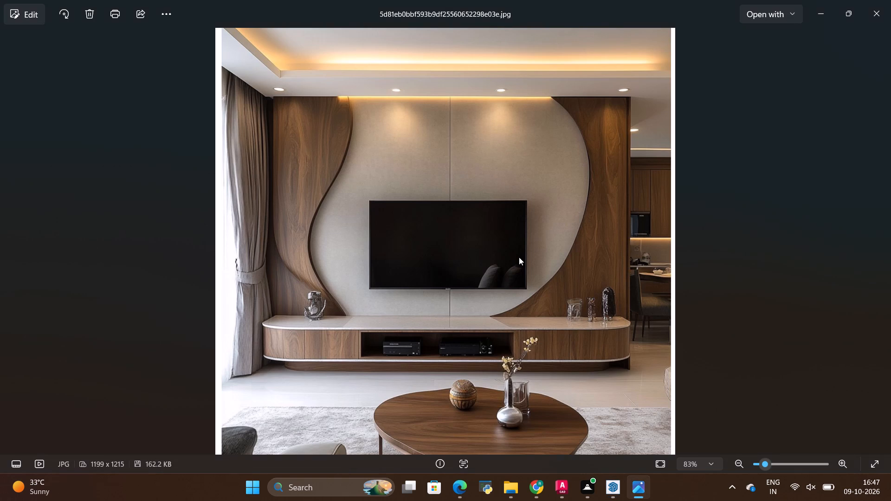
{"action": "key", "text": "alt+Tab"}
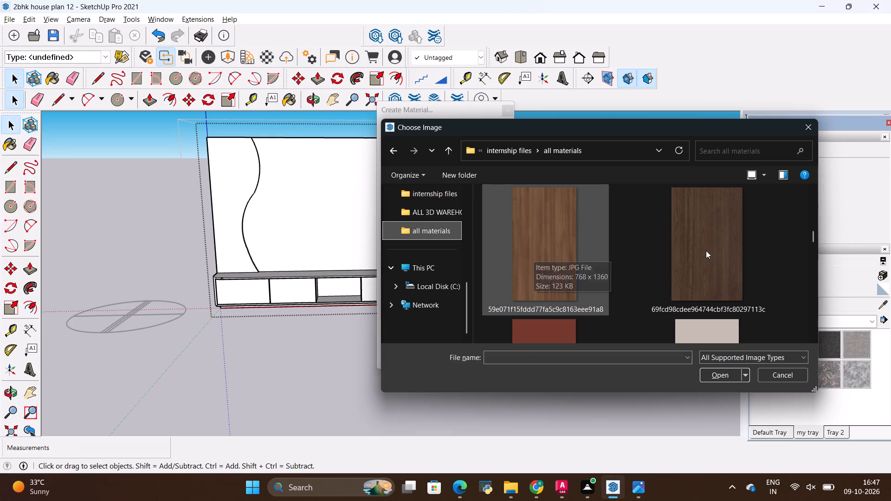
Load the lighter brown wood image 59e071f15fddd77fa5c9c8163eee91a8 as the new material's texture.
{"action": "left_click", "coordinate": [564, 248]}
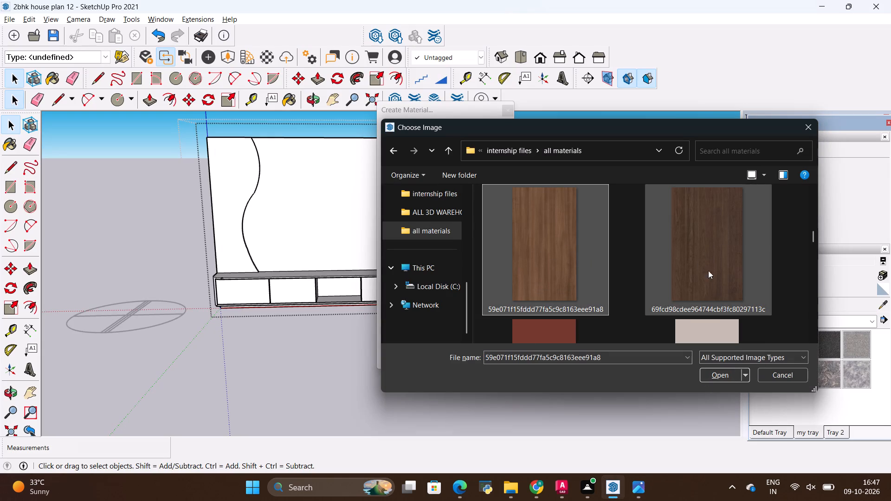
{"action": "left_click", "coordinate": [695, 257]}
{"action": "left_click", "coordinate": [510, 258]}
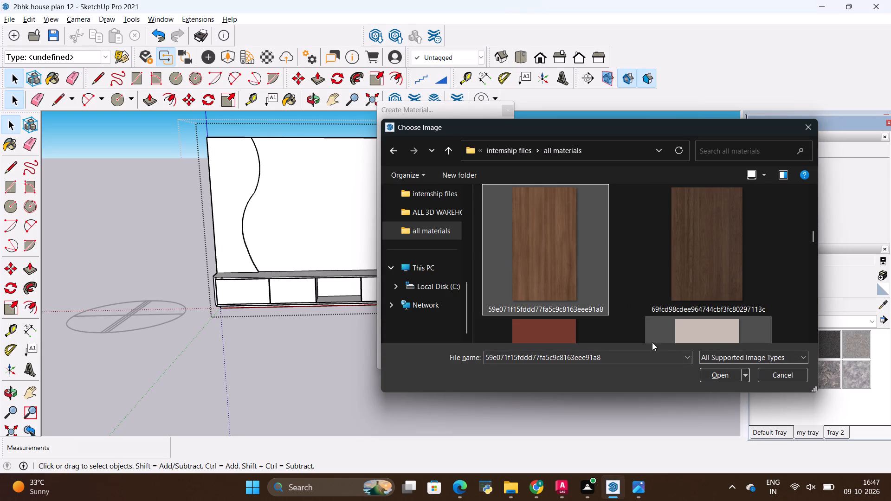
{"action": "left_click", "coordinate": [728, 376]}
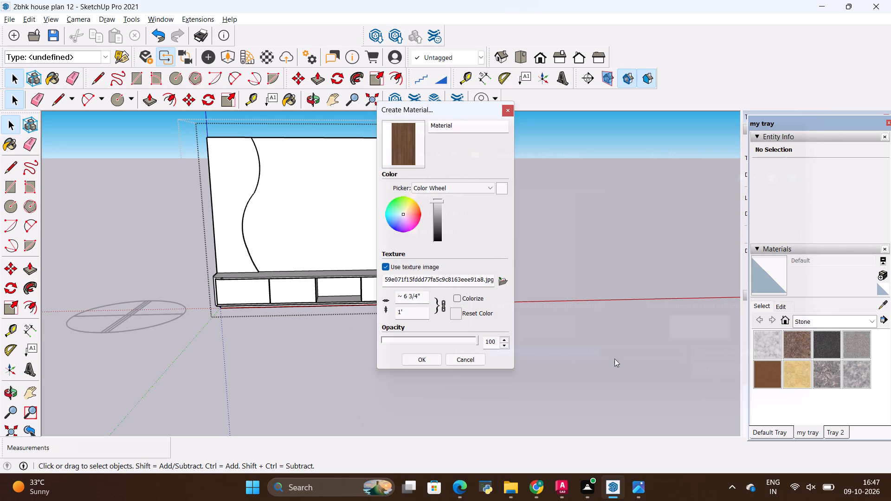
Set the wood texture's height to 20' with proportional width and create the material.
{"action": "left_click", "coordinate": [417, 314]}
{"action": "key", "text": "BackSpace"}
{"action": "key", "text": "BackSpace"}
{"action": "key", "text": "BackSpace"}
{"action": "type", "text": "20'"}
{"action": "key", "text": "Return"}
{"action": "left_click", "coordinate": [415, 364]}
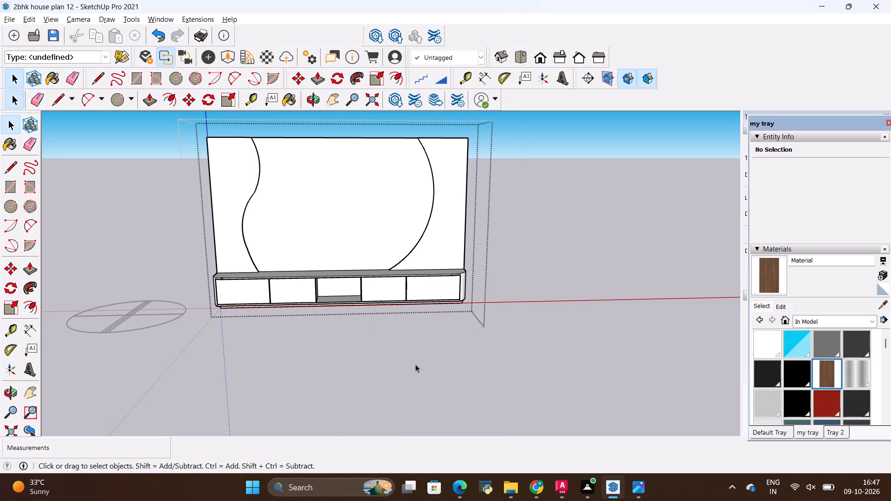
Paint the front face of the left curved side panel with the new wood material.
{"action": "left_click", "coordinate": [778, 282]}
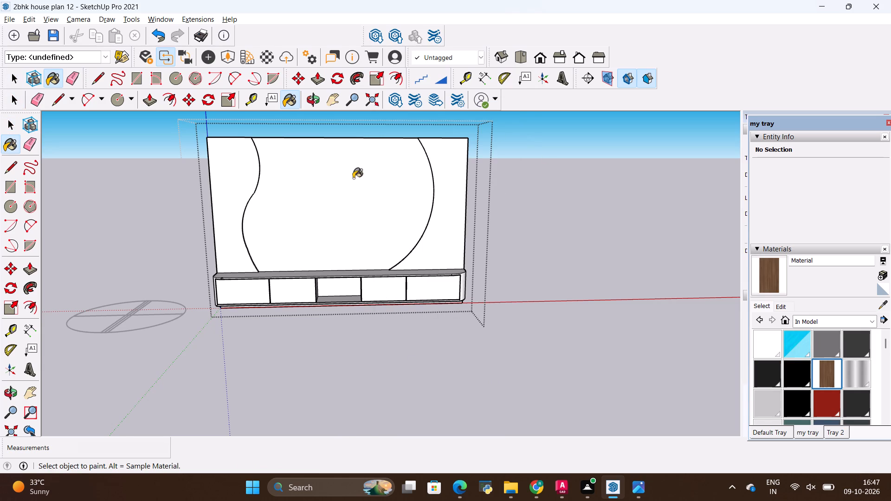
{"action": "scroll", "coordinate": [308, 178], "scroll_direction": "up", "scroll_amount": 3}
{"action": "left_click", "coordinate": [184, 193]}
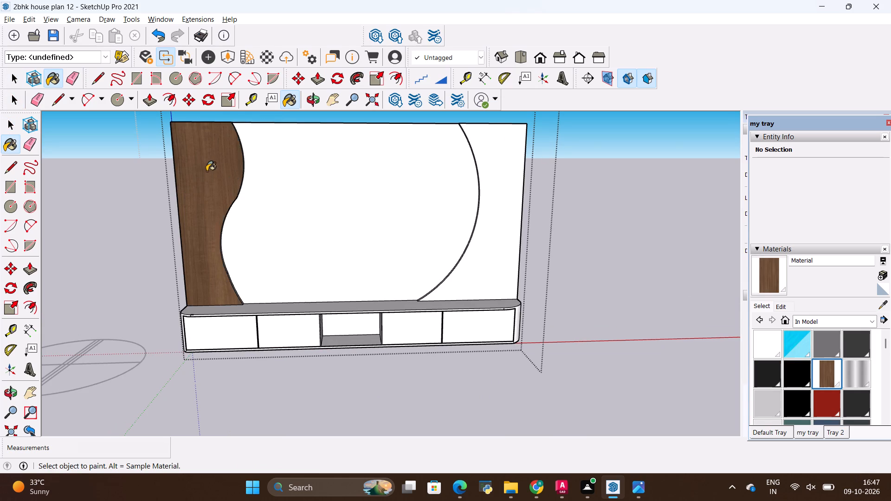
Paint the front face of the right curved side panel with the same wood material.
{"action": "scroll", "coordinate": [204, 168], "scroll_direction": "up", "scroll_amount": 13}
{"action": "scroll", "coordinate": [268, 249], "scroll_direction": "down", "scroll_amount": 12}
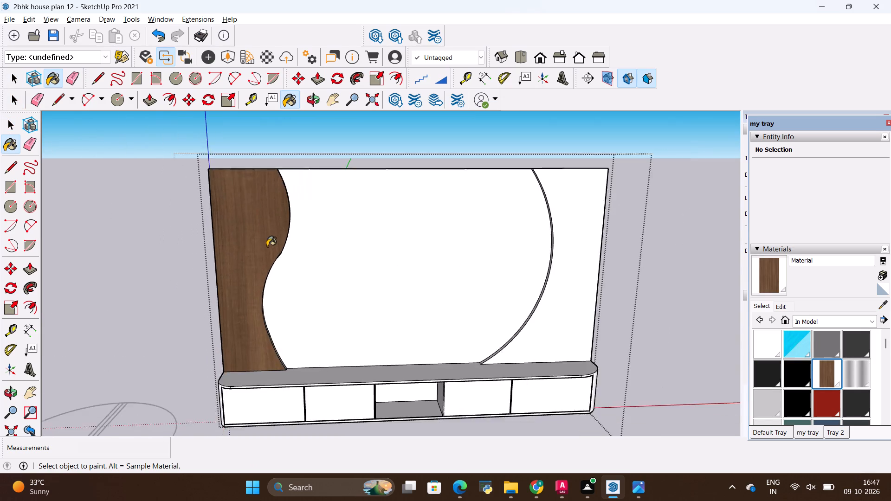
{"action": "scroll", "coordinate": [267, 246], "scroll_direction": "down", "scroll_amount": 5}
{"action": "left_click", "coordinate": [465, 251]}
Paint the two cabinet fronts left of the open niche with the wood material, checking them against the reference photo.
{"action": "scroll", "coordinate": [235, 351], "scroll_direction": "up", "scroll_amount": 10}
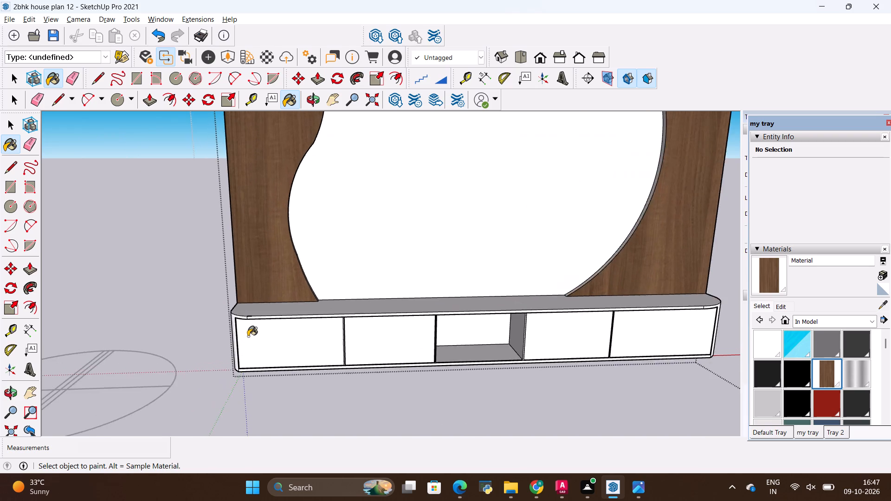
{"action": "scroll", "coordinate": [248, 336], "scroll_direction": "up", "scroll_amount": 3}
{"action": "key", "text": "alt+Tab"}
{"action": "key", "text": "alt+Tab"}
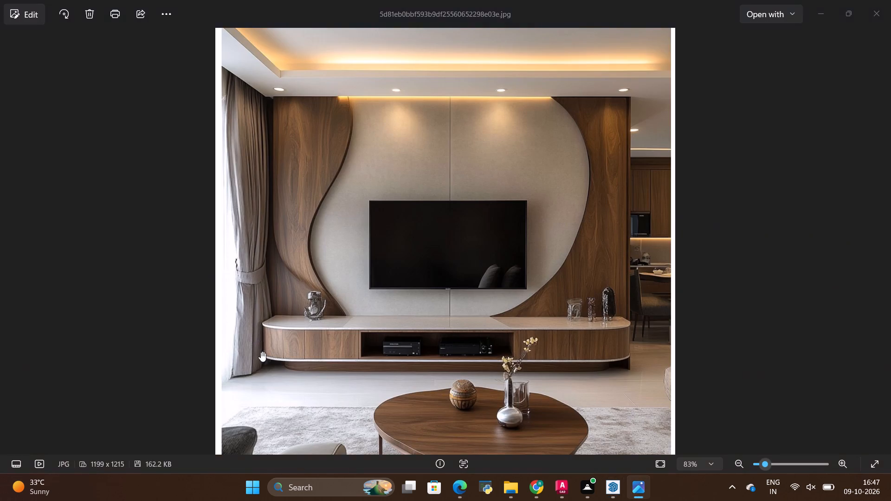
{"action": "scroll", "coordinate": [273, 356], "scroll_direction": "up", "scroll_amount": 7}
{"action": "left_click", "coordinate": [275, 356]}
{"action": "key", "text": "alt+Tab"}
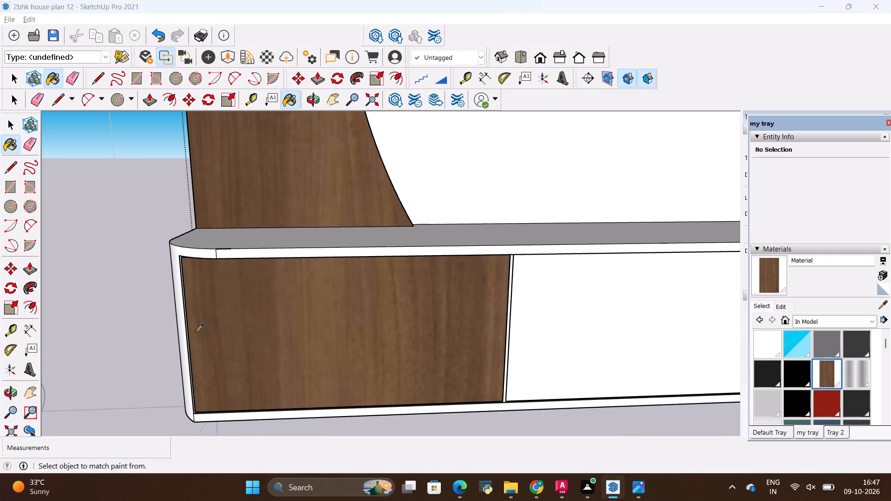
{"action": "key", "text": "alt+Tab"}
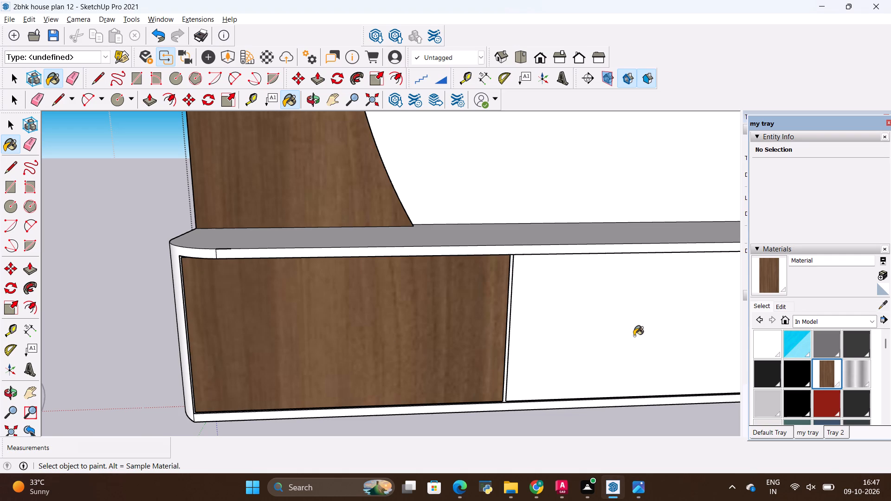
{"action": "left_click", "coordinate": [622, 336]}
Paint the low cabinet's rounded left corner and its flat left end face with the wood material.
{"action": "middle_click_drag", "start_coordinate": [192, 302], "coordinate": [368, 328]}
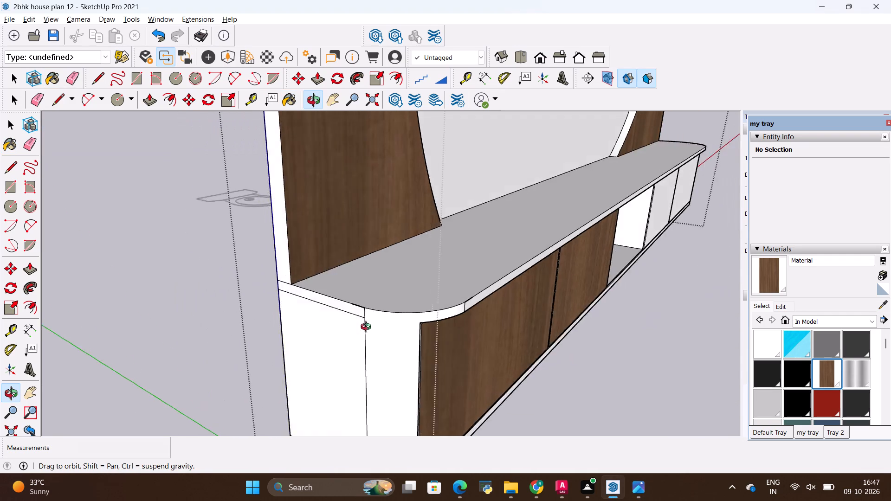
{"action": "middle_click_drag", "start_coordinate": [368, 328], "coordinate": [351, 296]}
{"action": "key", "text": "alt+Tab"}
{"action": "key", "text": "alt+Tab"}
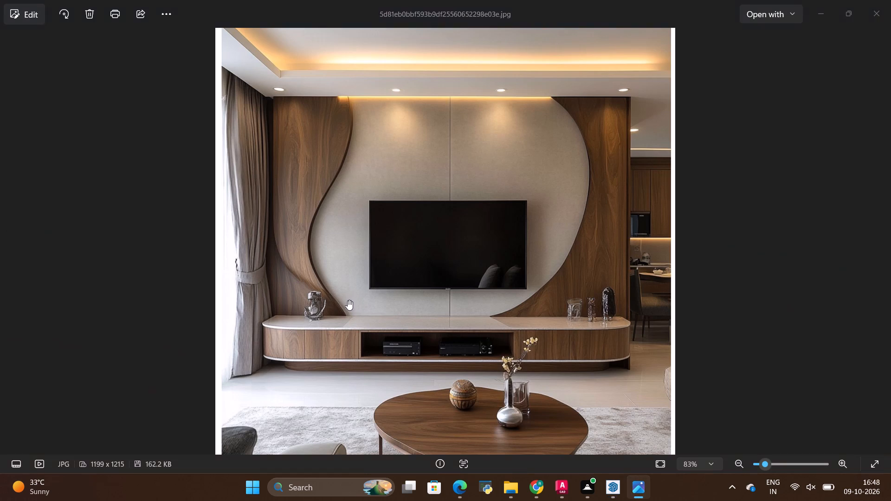
{"action": "scroll", "coordinate": [345, 292], "scroll_direction": "up", "scroll_amount": 3}
{"action": "left_click", "coordinate": [355, 299]}
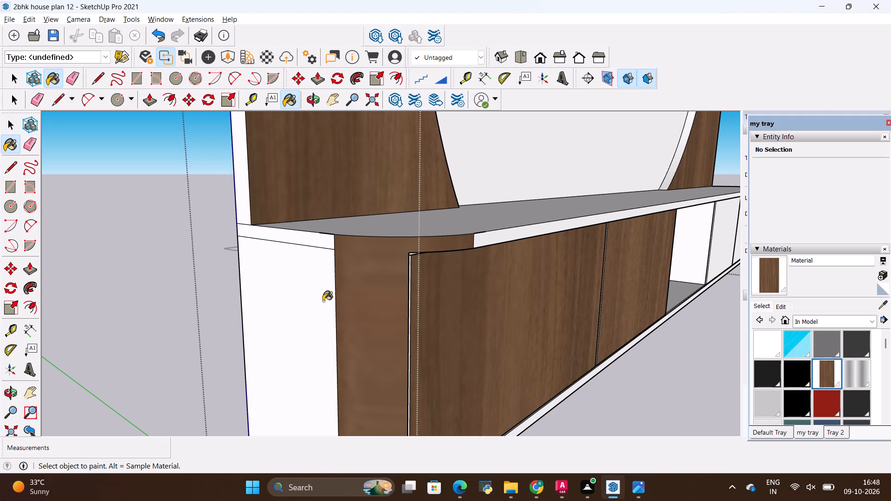
{"action": "left_click", "coordinate": [313, 301]}
Paint the open niche's back, bottom, left side and top inner faces with the wood material, following the reference photo.
{"action": "scroll", "coordinate": [278, 261], "scroll_direction": "down", "scroll_amount": 6}
{"action": "key", "text": "alt+Tab"}
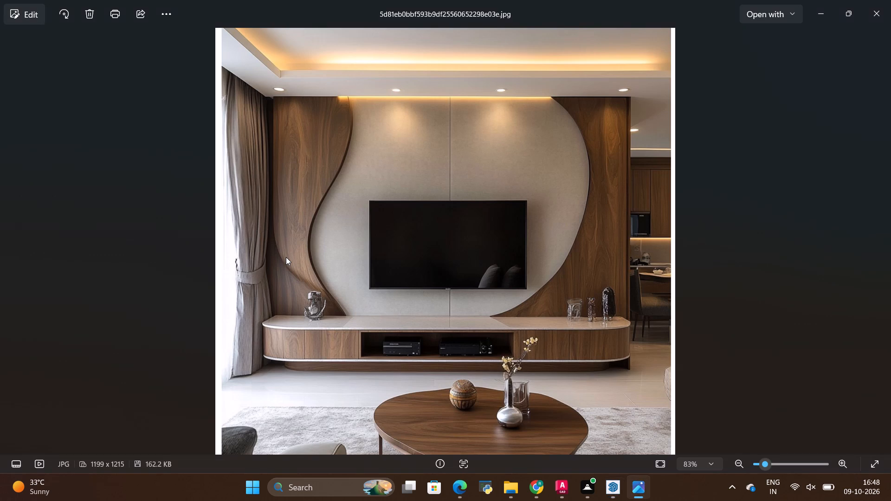
{"action": "key", "text": "alt+Tab"}
{"action": "middle_click_drag", "start_coordinate": [441, 299], "coordinate": [189, 288]}
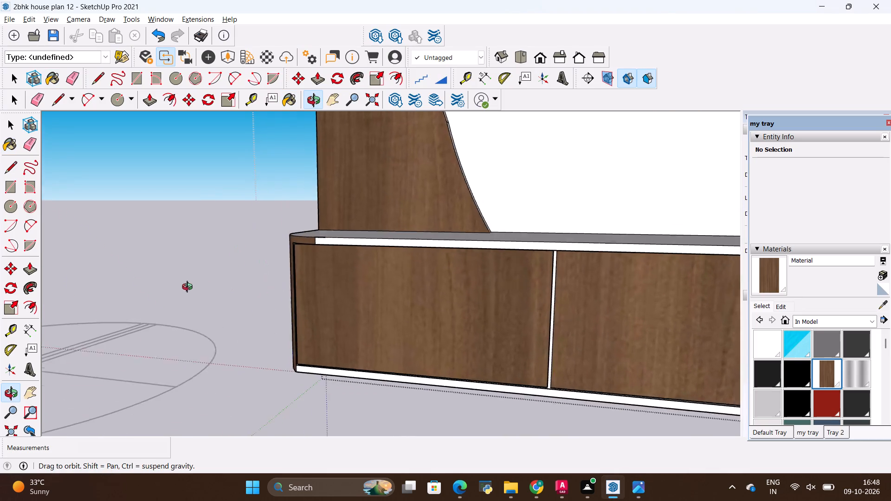
{"action": "middle_click_drag", "start_coordinate": [189, 288], "coordinate": [187, 288]}
{"action": "scroll", "coordinate": [206, 276], "scroll_direction": "down", "scroll_amount": 11}
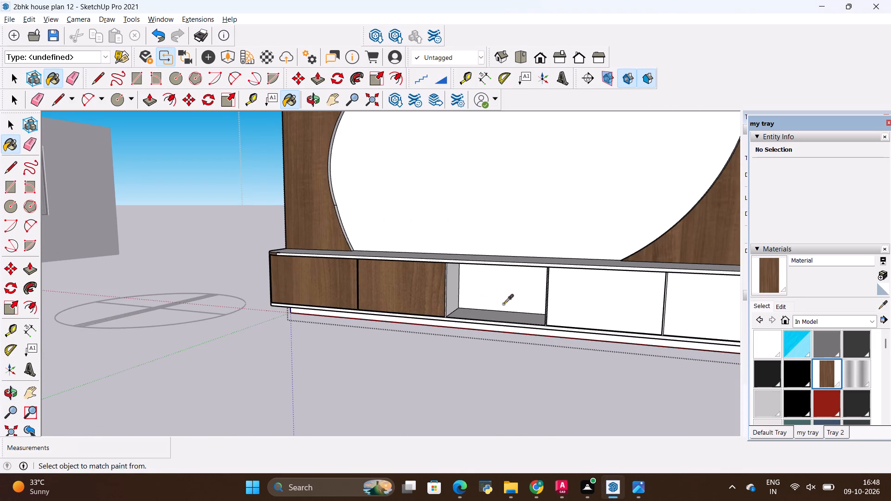
{"action": "key", "text": "alt+Tab"}
{"action": "key", "text": "alt+Tab"}
{"action": "left_click", "coordinate": [492, 292]}
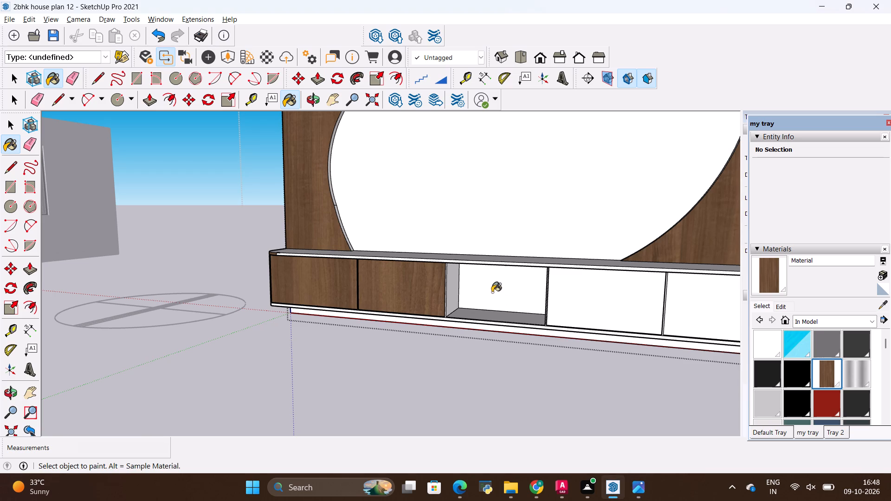
{"action": "scroll", "coordinate": [491, 317], "scroll_direction": "up", "scroll_amount": 4}
{"action": "left_click", "coordinate": [491, 317]}
{"action": "left_click", "coordinate": [431, 274]}
{"action": "middle_click_drag", "start_coordinate": [499, 312], "coordinate": [499, 302]}
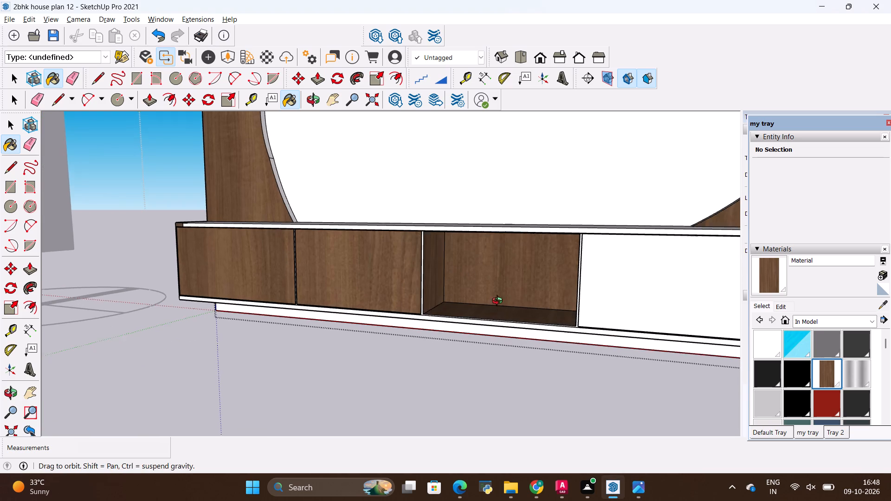
{"action": "middle_click_drag", "start_coordinate": [499, 302], "coordinate": [504, 228]}
{"action": "left_click", "coordinate": [489, 134]}
Paint the two cabinet fronts right of the open niche with the wood material.
{"action": "scroll", "coordinate": [513, 202], "scroll_direction": "down", "scroll_amount": 5}
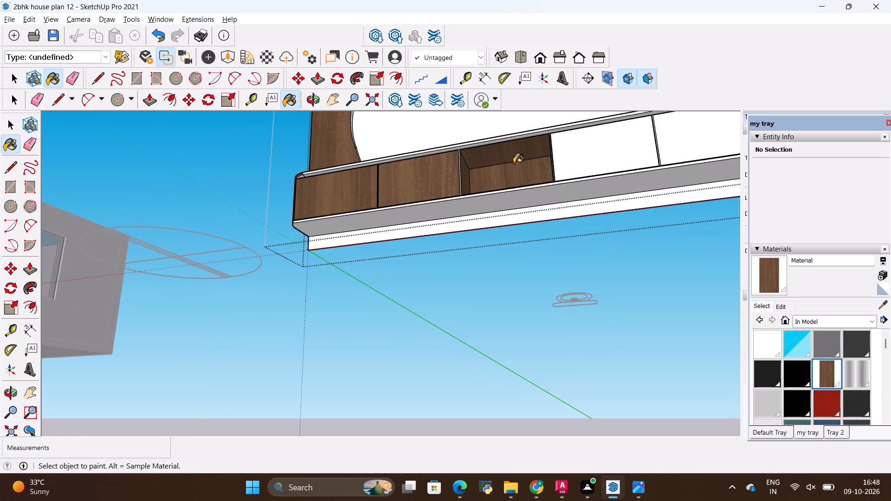
{"action": "scroll", "coordinate": [510, 142], "scroll_direction": "up", "scroll_amount": 17}
{"action": "scroll", "coordinate": [401, 128], "scroll_direction": "up", "scroll_amount": 1}
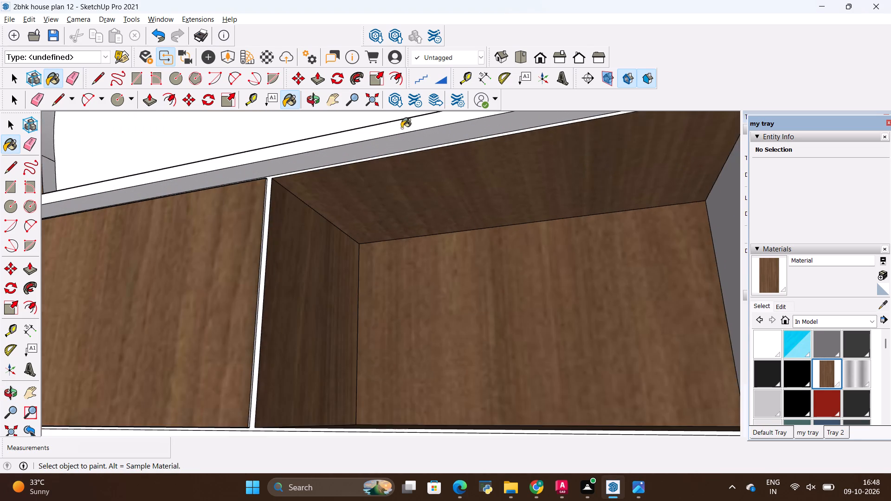
{"action": "scroll", "coordinate": [401, 128], "scroll_direction": "up", "scroll_amount": 5}
{"action": "scroll", "coordinate": [389, 210], "scroll_direction": "down", "scroll_amount": 17}
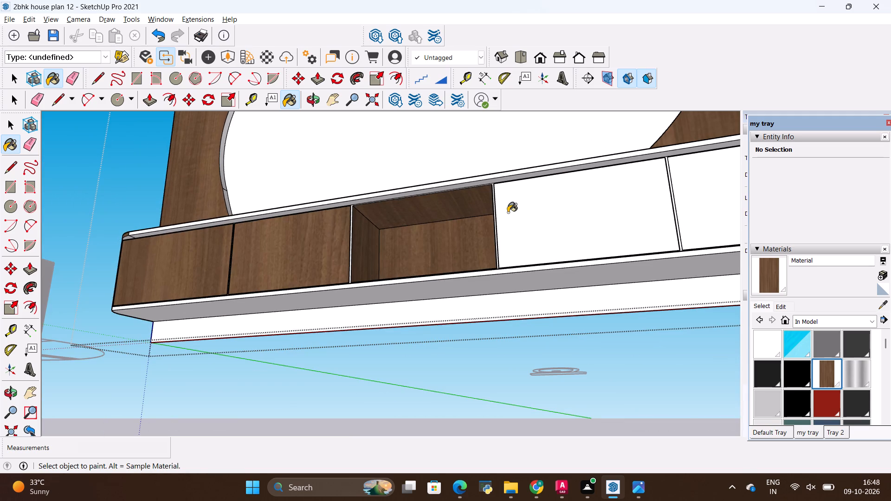
{"action": "left_click", "coordinate": [532, 217]}
{"action": "left_click", "coordinate": [718, 204]}
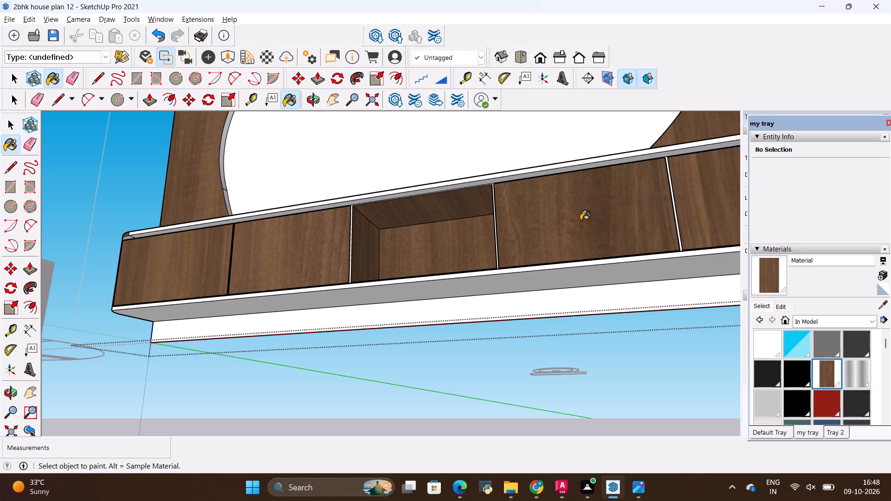
Paint the low cabinet's rounded right corner with the wood material.
{"action": "scroll", "coordinate": [482, 236], "scroll_direction": "down", "scroll_amount": 6}
{"action": "scroll", "coordinate": [429, 235], "scroll_direction": "down", "scroll_amount": 5}
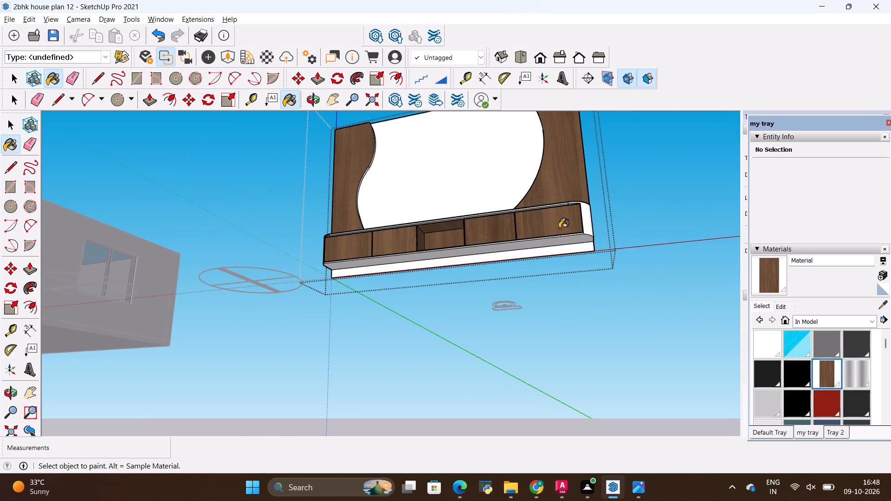
{"action": "scroll", "coordinate": [610, 223], "scroll_direction": "up", "scroll_amount": 8}
{"action": "left_click", "coordinate": [586, 225]}
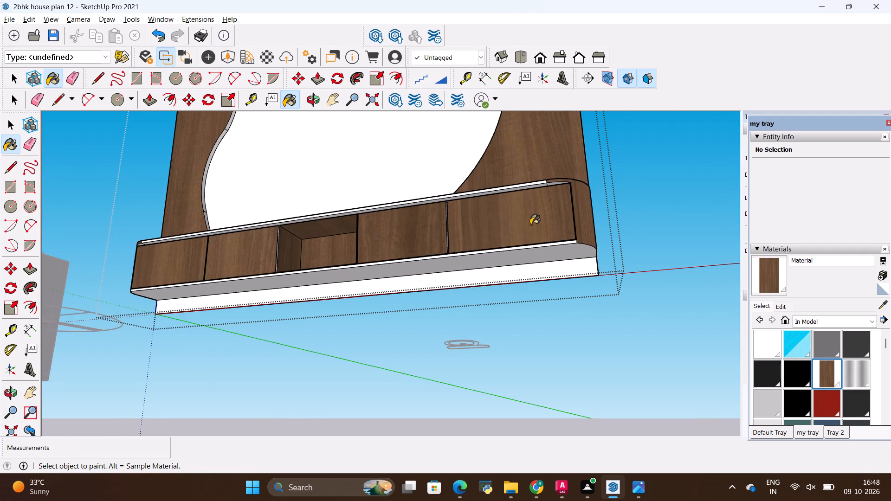
{"action": "scroll", "coordinate": [530, 225], "scroll_direction": "down", "scroll_amount": 2}
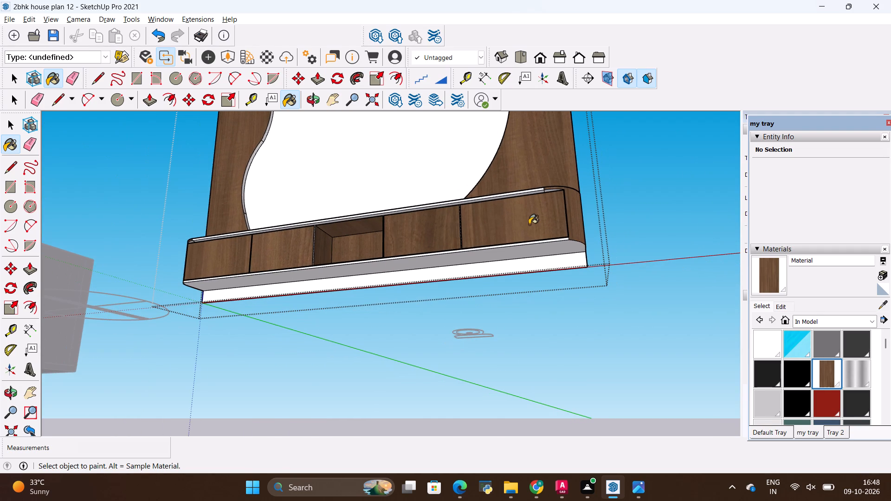
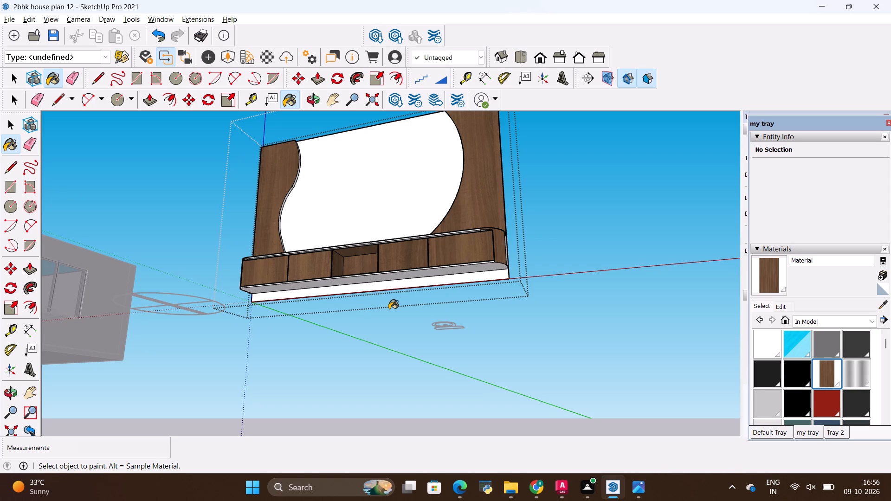
Paint the top surface of the TV console with the brown wood material and exit the group.
{"action": "scroll", "coordinate": [421, 285], "scroll_direction": "down", "scroll_amount": 4}
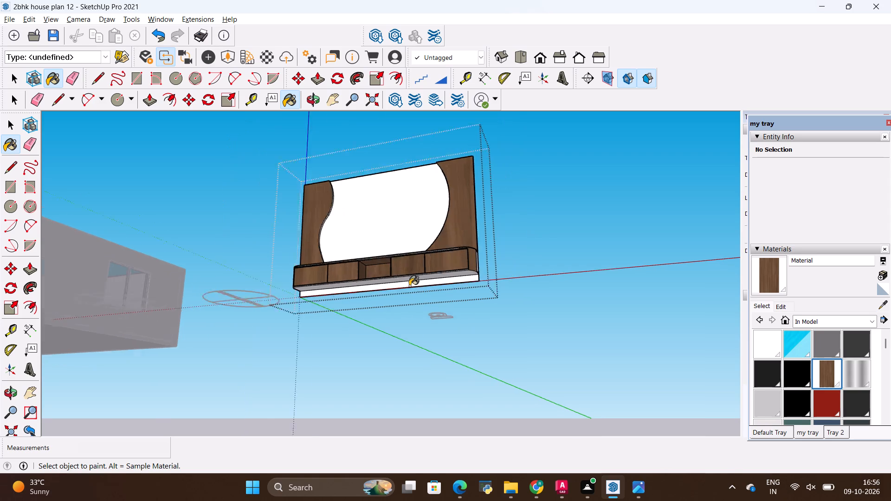
{"action": "scroll", "coordinate": [409, 286], "scroll_direction": "down", "scroll_amount": 2}
{"action": "scroll", "coordinate": [404, 241], "scroll_direction": "up", "scroll_amount": 10}
{"action": "scroll", "coordinate": [309, 246], "scroll_direction": "down", "scroll_amount": 5}
{"action": "middle_click_drag", "start_coordinate": [352, 238], "coordinate": [407, 314]}
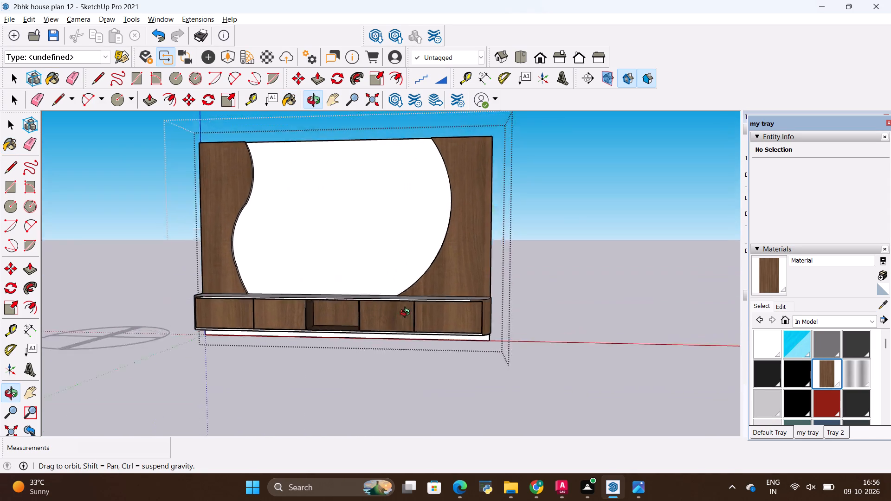
{"action": "middle_click_drag", "start_coordinate": [407, 314], "coordinate": [391, 379]}
{"action": "scroll", "coordinate": [385, 337], "scroll_direction": "up", "scroll_amount": 4}
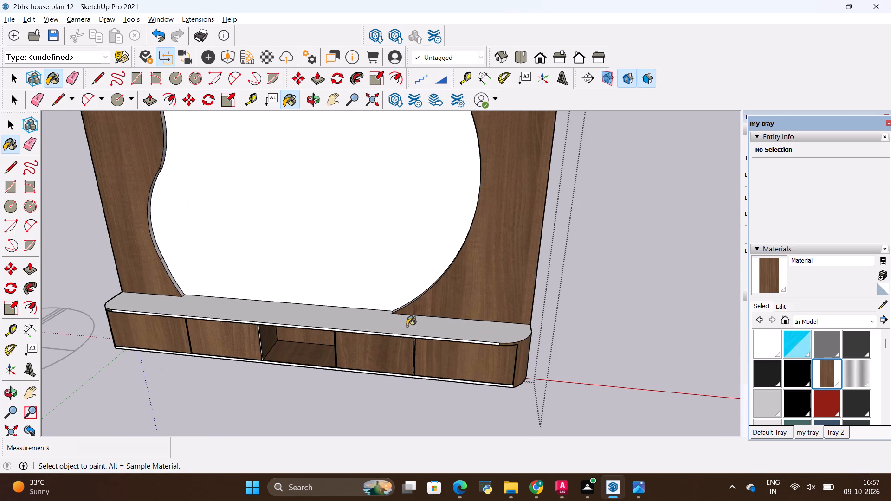
{"action": "left_click", "coordinate": [407, 326]}
{"action": "scroll", "coordinate": [385, 329], "scroll_direction": "up", "scroll_amount": 4}
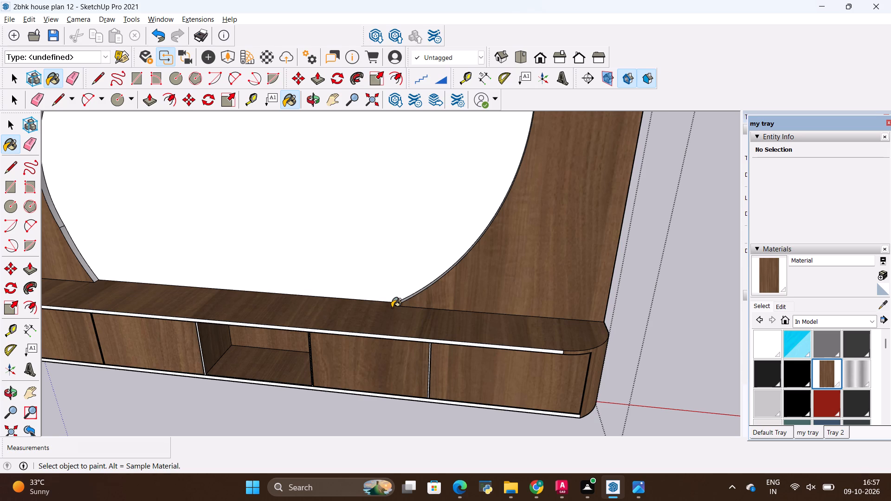
{"action": "scroll", "coordinate": [448, 301], "scroll_direction": "down", "scroll_amount": 7}
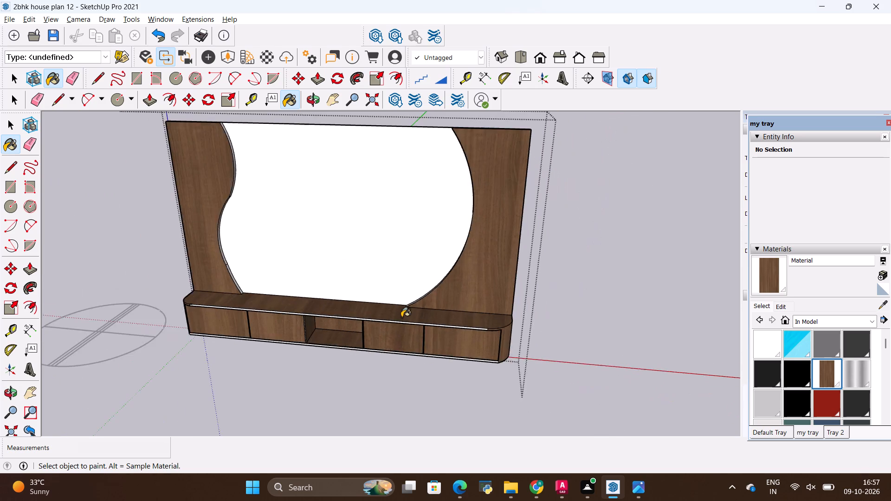
{"action": "scroll", "coordinate": [401, 317], "scroll_direction": "down", "scroll_amount": 7}
{"action": "scroll", "coordinate": [369, 258], "scroll_direction": "down", "scroll_amount": 5}
{"action": "scroll", "coordinate": [359, 228], "scroll_direction": "up", "scroll_amount": 10}
{"action": "key", "text": "space"}
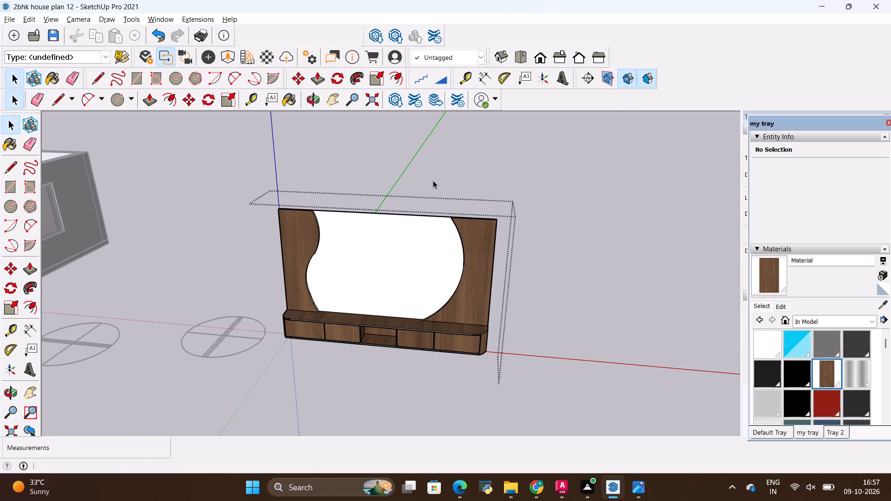
{"action": "left_click", "coordinate": [434, 179]}
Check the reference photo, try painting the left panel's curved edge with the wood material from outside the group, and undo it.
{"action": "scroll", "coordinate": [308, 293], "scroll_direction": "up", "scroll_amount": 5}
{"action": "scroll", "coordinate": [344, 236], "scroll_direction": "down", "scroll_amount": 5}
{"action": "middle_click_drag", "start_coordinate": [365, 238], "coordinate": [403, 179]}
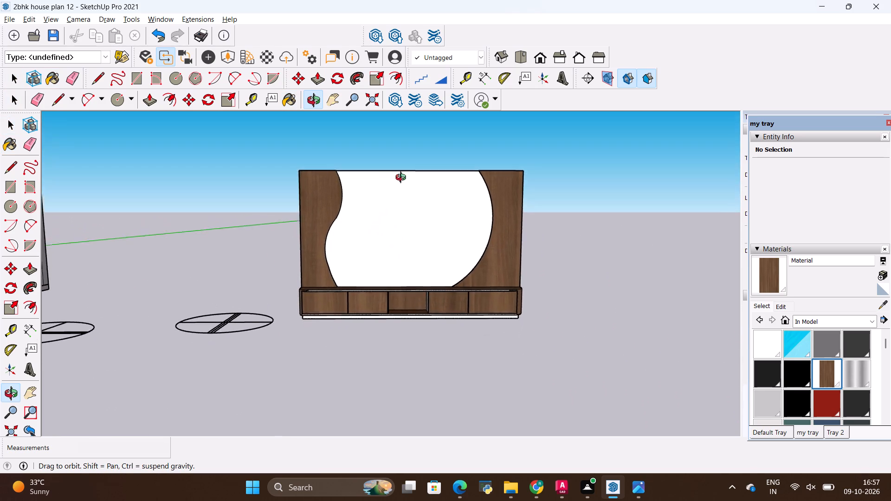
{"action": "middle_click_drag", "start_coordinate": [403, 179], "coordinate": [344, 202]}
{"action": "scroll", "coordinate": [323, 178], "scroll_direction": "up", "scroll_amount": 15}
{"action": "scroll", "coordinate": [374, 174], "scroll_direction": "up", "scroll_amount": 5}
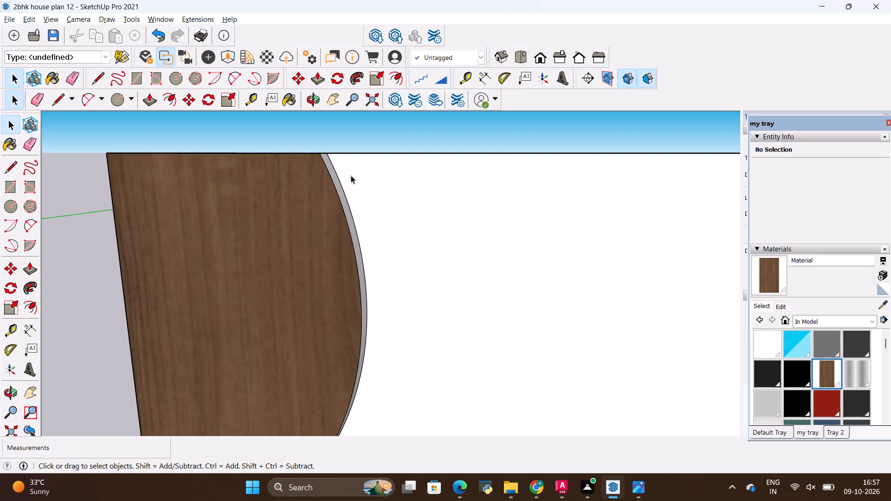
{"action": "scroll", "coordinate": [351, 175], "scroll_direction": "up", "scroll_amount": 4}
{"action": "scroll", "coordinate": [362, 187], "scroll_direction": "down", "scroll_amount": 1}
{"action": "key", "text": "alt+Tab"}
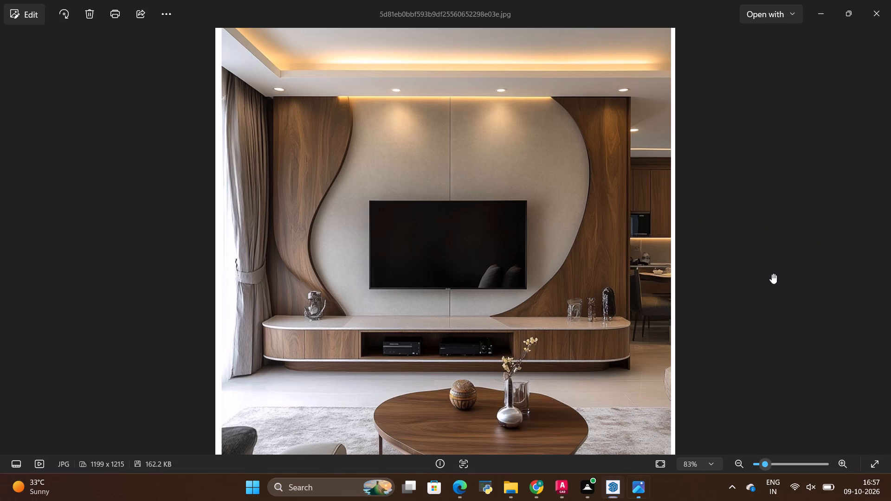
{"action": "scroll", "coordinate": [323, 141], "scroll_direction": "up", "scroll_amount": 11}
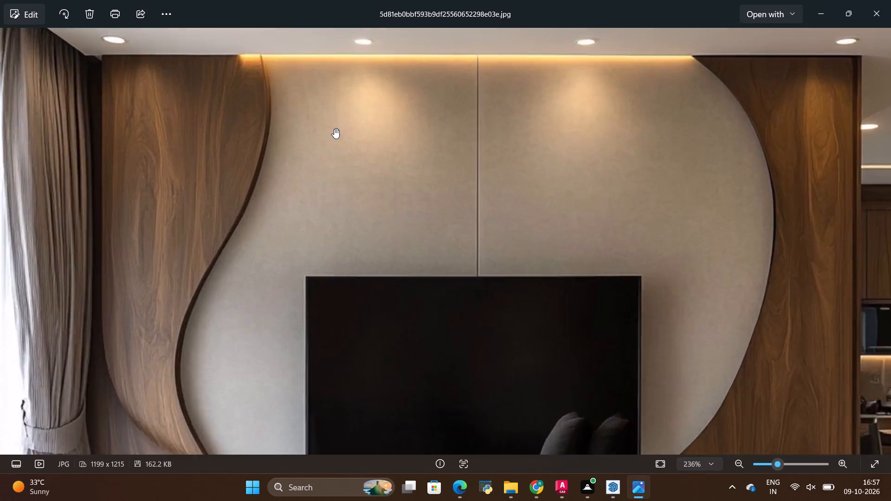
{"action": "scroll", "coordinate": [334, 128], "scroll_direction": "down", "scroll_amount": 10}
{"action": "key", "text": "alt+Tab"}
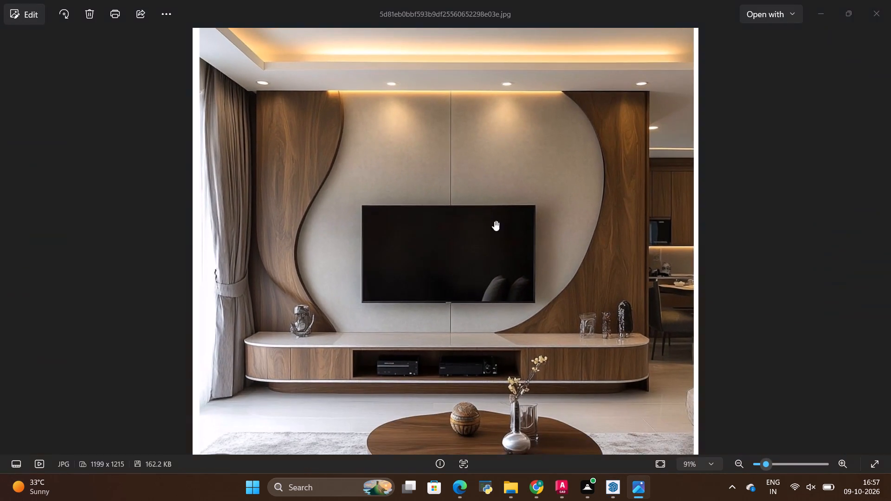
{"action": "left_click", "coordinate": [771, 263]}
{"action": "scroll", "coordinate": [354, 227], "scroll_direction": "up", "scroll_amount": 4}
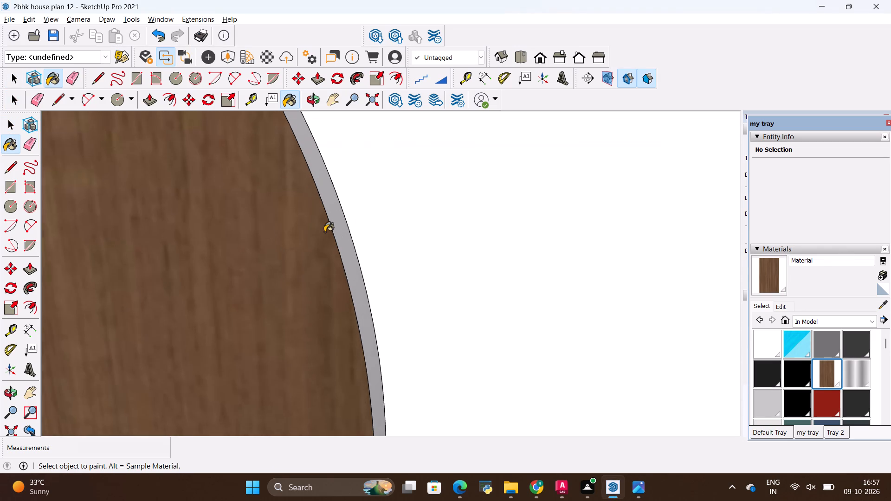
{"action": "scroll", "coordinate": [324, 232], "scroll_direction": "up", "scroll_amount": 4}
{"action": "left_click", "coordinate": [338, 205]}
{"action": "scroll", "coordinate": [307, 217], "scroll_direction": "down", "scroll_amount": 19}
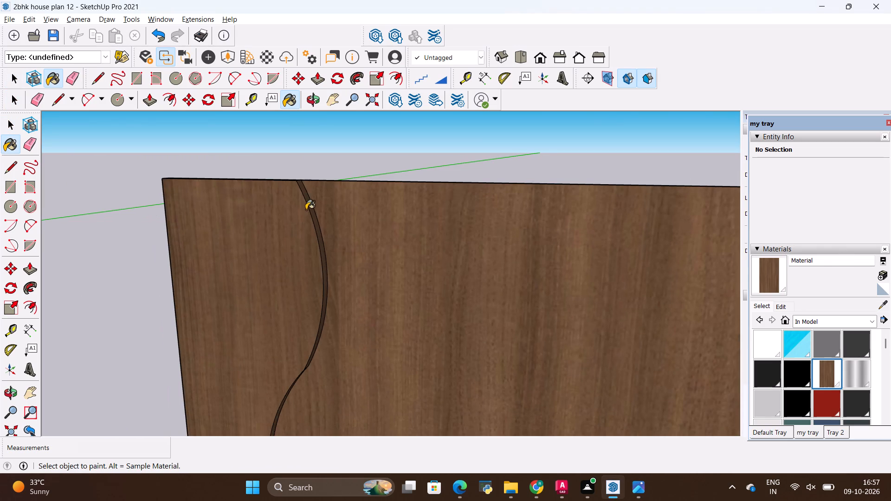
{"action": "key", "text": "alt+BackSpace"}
Open the TV unit group and paint the upper, middle and lower faces of the left panel's wavy edge with the wood material.
{"action": "key", "text": "space"}
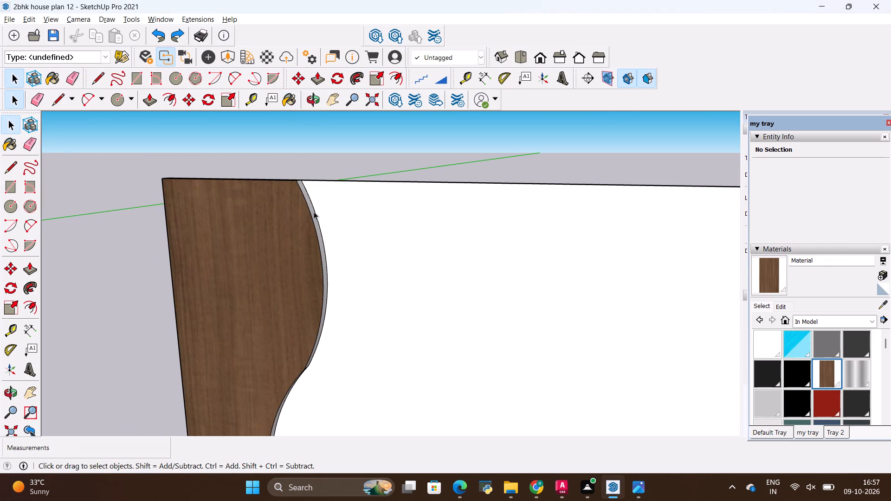
{"action": "double_click", "coordinate": [316, 212]}
{"action": "left_click", "coordinate": [768, 275]}
{"action": "scroll", "coordinate": [411, 258], "scroll_direction": "up", "scroll_amount": 2}
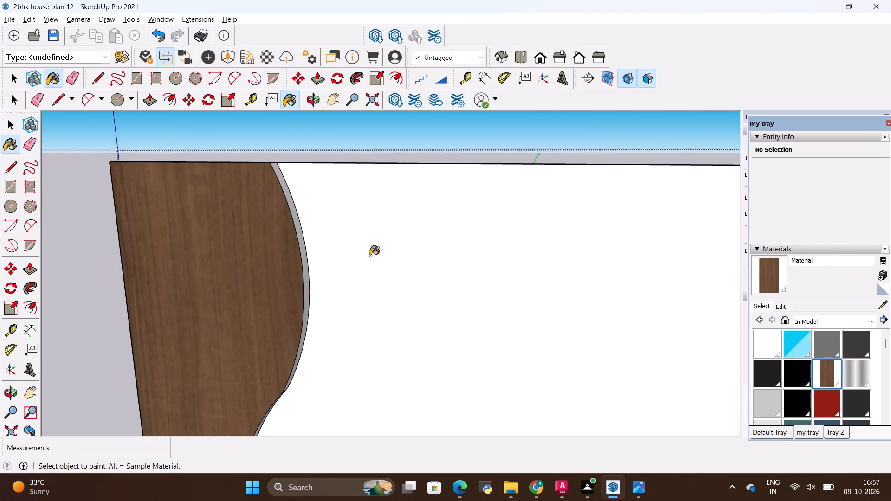
{"action": "scroll", "coordinate": [370, 256], "scroll_direction": "up", "scroll_amount": 5}
{"action": "left_click", "coordinate": [278, 239]}
{"action": "scroll", "coordinate": [274, 231], "scroll_direction": "up", "scroll_amount": 6}
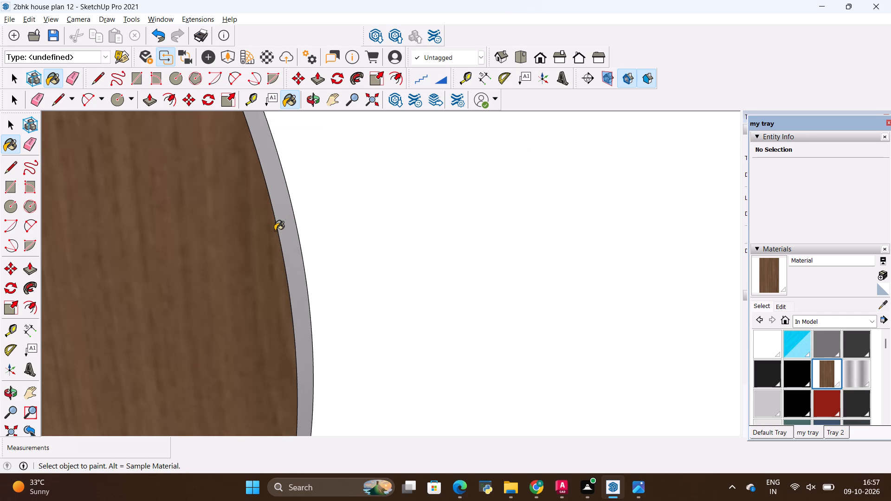
{"action": "left_click", "coordinate": [281, 223]}
{"action": "scroll", "coordinate": [230, 246], "scroll_direction": "down", "scroll_amount": 20}
{"action": "scroll", "coordinate": [230, 246], "scroll_direction": "down", "scroll_amount": 2}
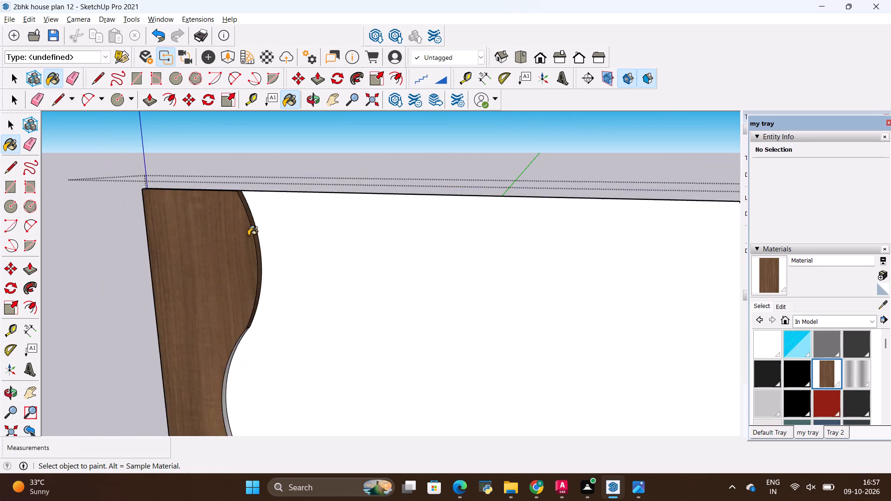
{"action": "scroll", "coordinate": [248, 236], "scroll_direction": "down", "scroll_amount": 3}
{"action": "scroll", "coordinate": [251, 306], "scroll_direction": "up", "scroll_amount": 15}
{"action": "middle_click_drag", "start_coordinate": [228, 300], "coordinate": [200, 252]}
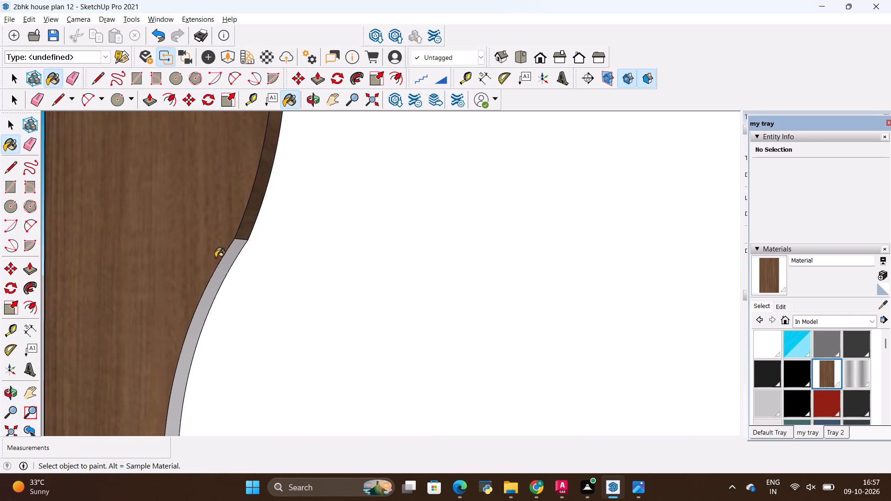
{"action": "left_click", "coordinate": [226, 262]}
{"action": "scroll", "coordinate": [217, 238], "scroll_direction": "down", "scroll_amount": 8}
{"action": "scroll", "coordinate": [218, 238], "scroll_direction": "up", "scroll_amount": 1}
{"action": "scroll", "coordinate": [218, 238], "scroll_direction": "down", "scroll_amount": 7}
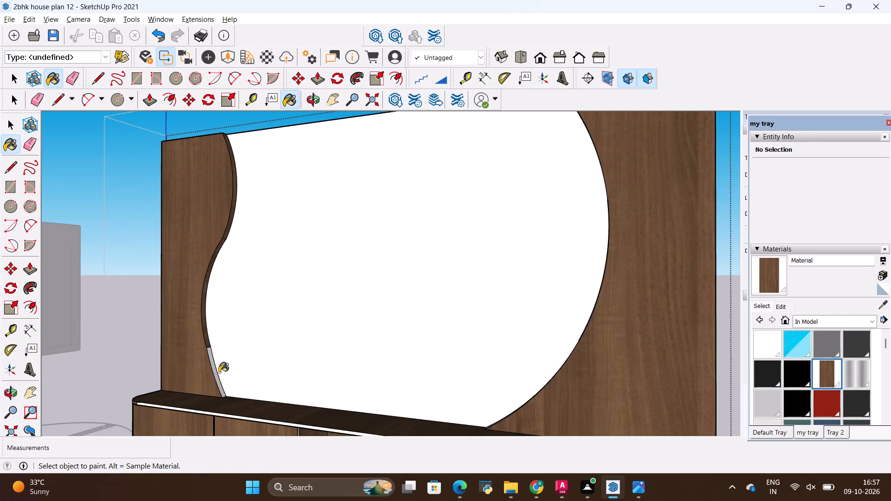
{"action": "scroll", "coordinate": [219, 373], "scroll_direction": "up", "scroll_amount": 15}
{"action": "left_click", "coordinate": [201, 342]}
{"action": "scroll", "coordinate": [163, 337], "scroll_direction": "down", "scroll_amount": 7}
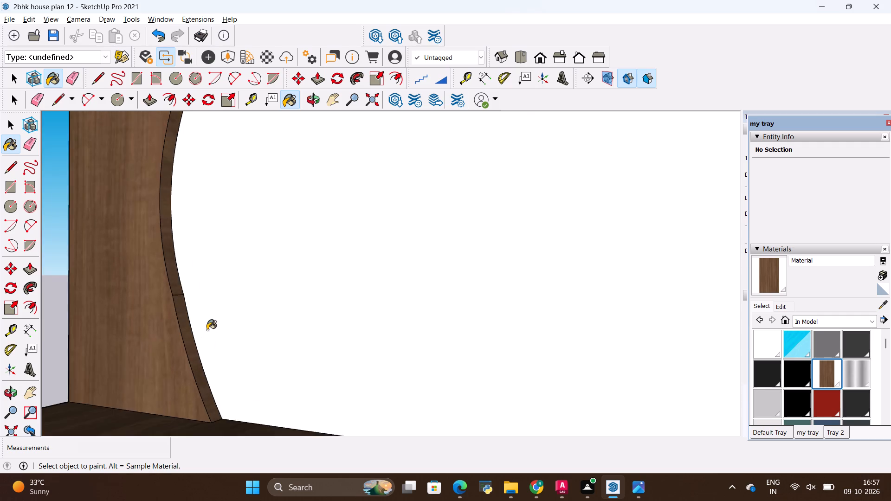
{"action": "scroll", "coordinate": [207, 330], "scroll_direction": "down", "scroll_amount": 17}
Paint the curved inner edge of the right wall panel with the wood material.
{"action": "middle_click_drag", "start_coordinate": [195, 331], "coordinate": [402, 350]}
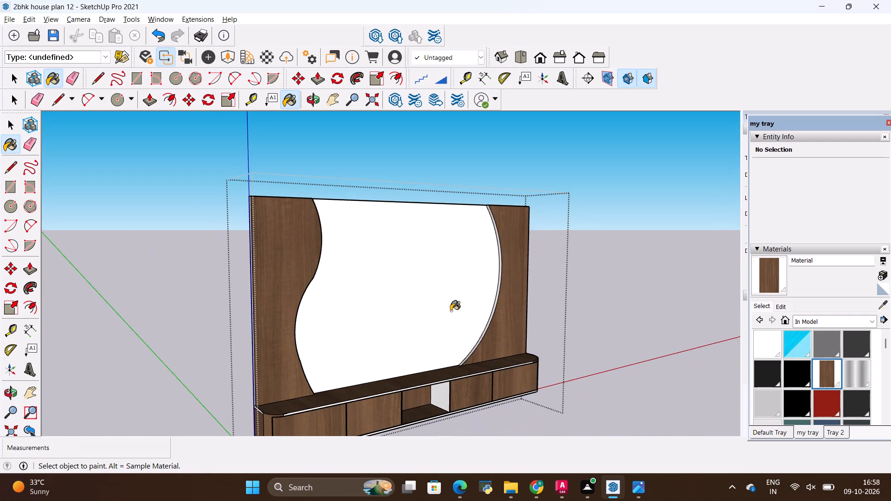
{"action": "scroll", "coordinate": [482, 281], "scroll_direction": "up", "scroll_amount": 20}
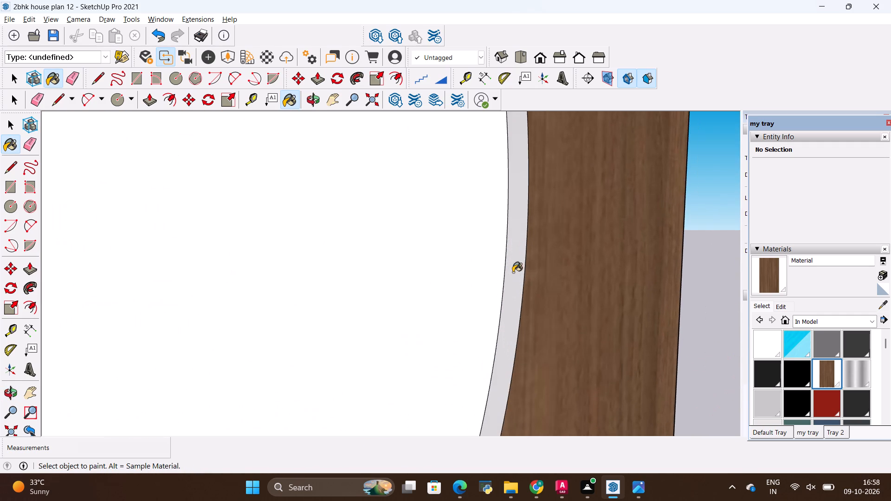
{"action": "left_click", "coordinate": [513, 272]}
{"action": "scroll", "coordinate": [471, 284], "scroll_direction": "down", "scroll_amount": 20}
{"action": "scroll", "coordinate": [471, 284], "scroll_direction": "down", "scroll_amount": 2}
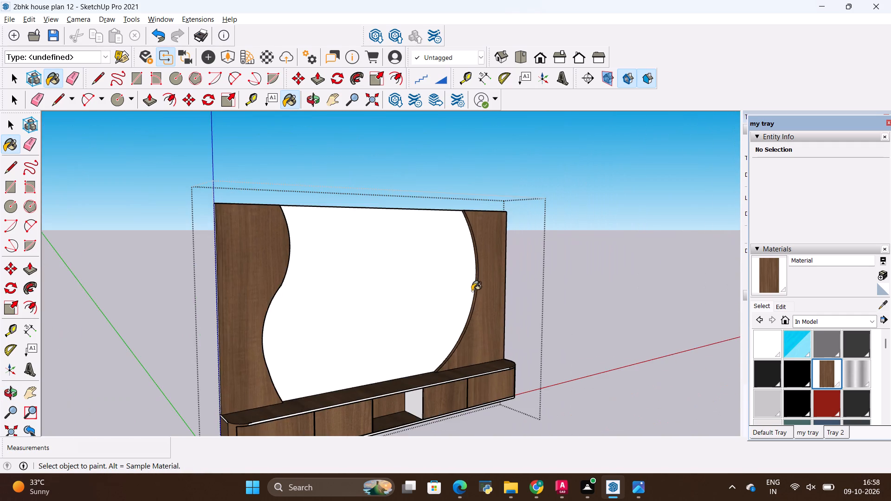
Paint the unpainted inner side of the console's open compartment and the front of the plinth with the wood material.
{"action": "middle_click_drag", "start_coordinate": [473, 292], "coordinate": [402, 309]}
{"action": "key", "text": "alt+Tab"}
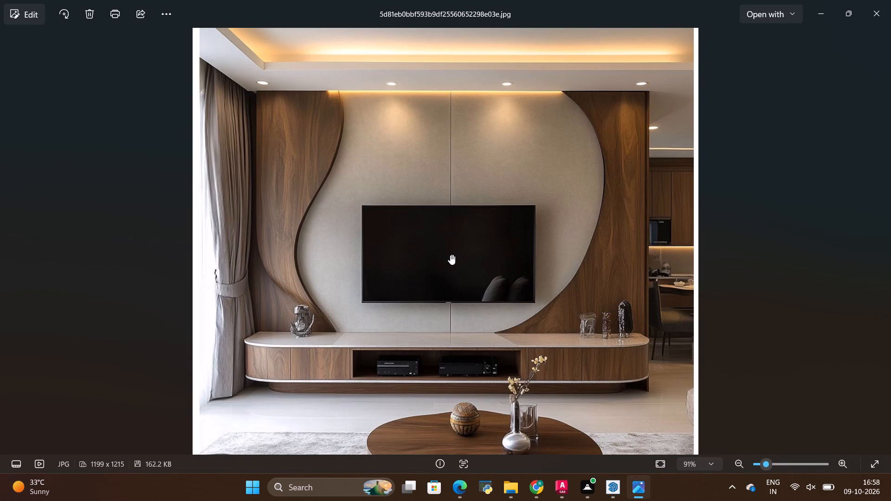
{"action": "key", "text": "alt+Tab"}
{"action": "scroll", "coordinate": [420, 266], "scroll_direction": "down", "scroll_amount": 6}
{"action": "middle_click_drag", "start_coordinate": [400, 336], "coordinate": [471, 270]}
{"action": "scroll", "coordinate": [365, 352], "scroll_direction": "up", "scroll_amount": 6}
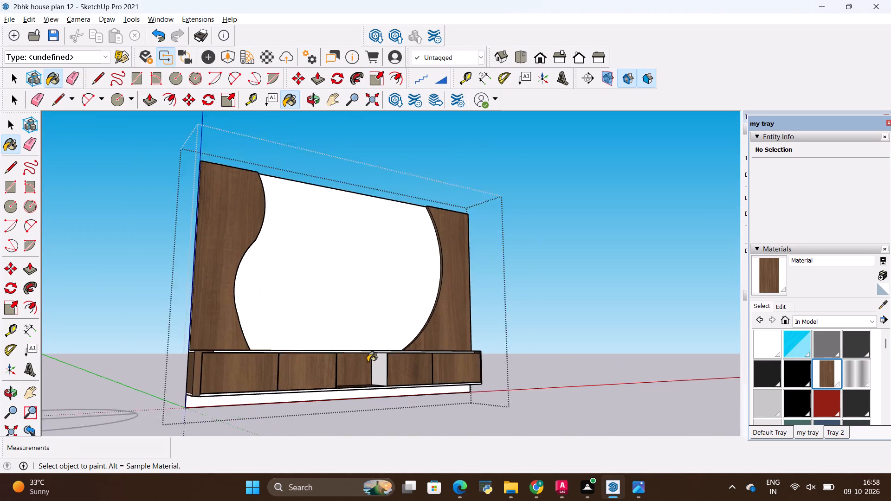
{"action": "scroll", "coordinate": [368, 362], "scroll_direction": "up", "scroll_amount": 1}
{"action": "left_click", "coordinate": [381, 368]}
{"action": "scroll", "coordinate": [367, 419], "scroll_direction": "up", "scroll_amount": 10}
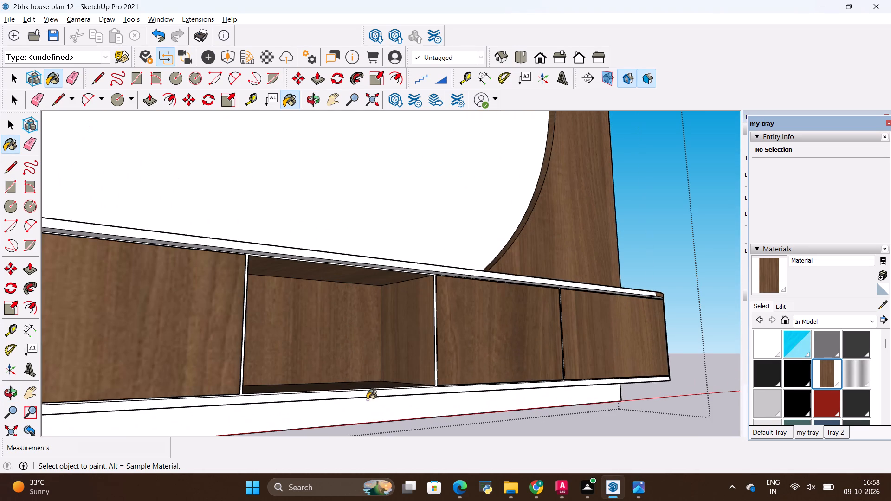
{"action": "left_click", "coordinate": [363, 407]}
Paint the underside of the TV console with the wood material.
{"action": "scroll", "coordinate": [364, 363], "scroll_direction": "down", "scroll_amount": 6}
{"action": "middle_click_drag", "start_coordinate": [369, 363], "coordinate": [339, 287]}
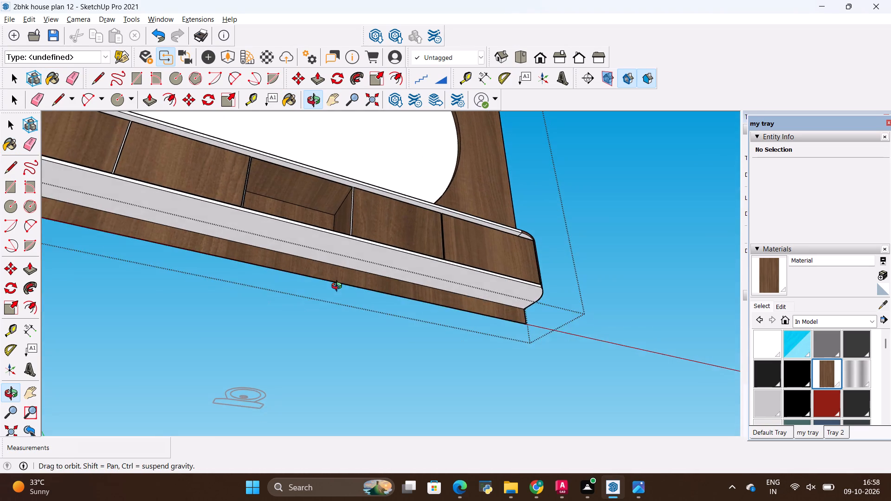
{"action": "middle_click_drag", "start_coordinate": [339, 287], "coordinate": [340, 297]}
{"action": "key", "text": "alt+Tab"}
{"action": "key", "text": "alt+Tab"}
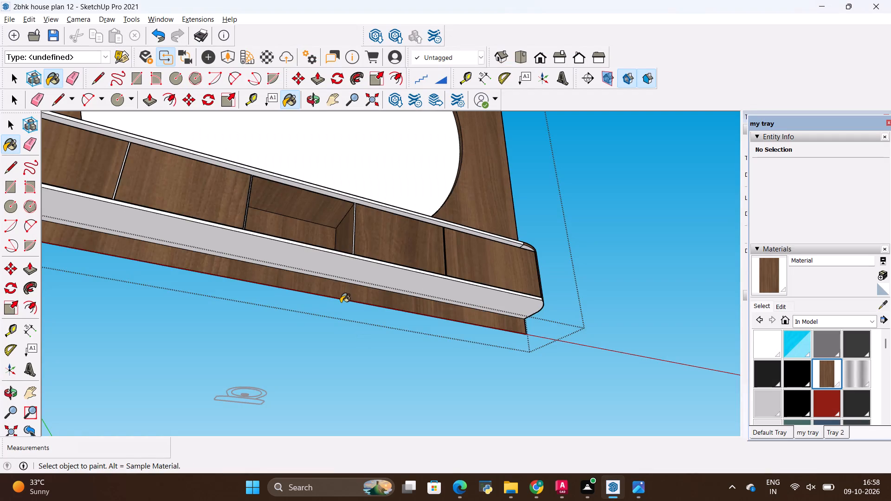
{"action": "middle_click_drag", "start_coordinate": [341, 302], "coordinate": [351, 272]}
{"action": "left_click", "coordinate": [373, 231]}
Compare the wood-finished TV unit with the reference photo, examining the countertop, trim and back panel finishes.
{"action": "middle_click_drag", "start_coordinate": [443, 261], "coordinate": [430, 328]}
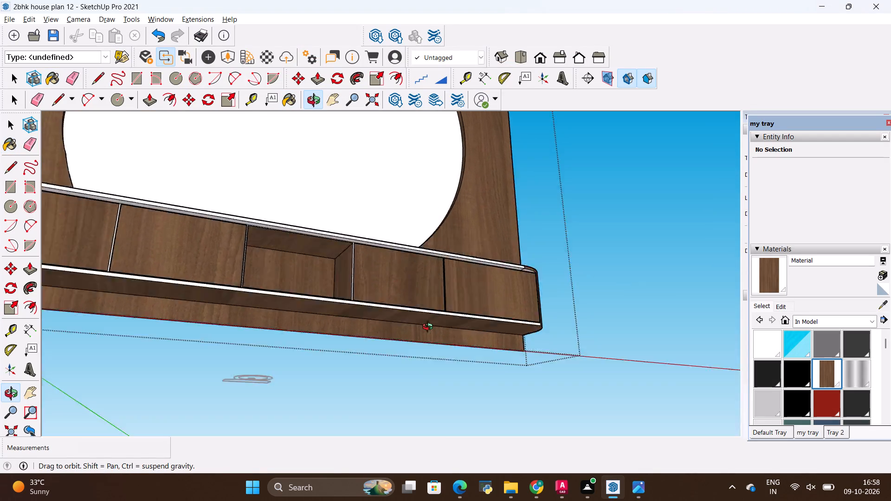
{"action": "middle_click_drag", "start_coordinate": [430, 328], "coordinate": [419, 384]}
{"action": "key", "text": "alt+Tab"}
{"action": "key", "text": "alt+Tab"}
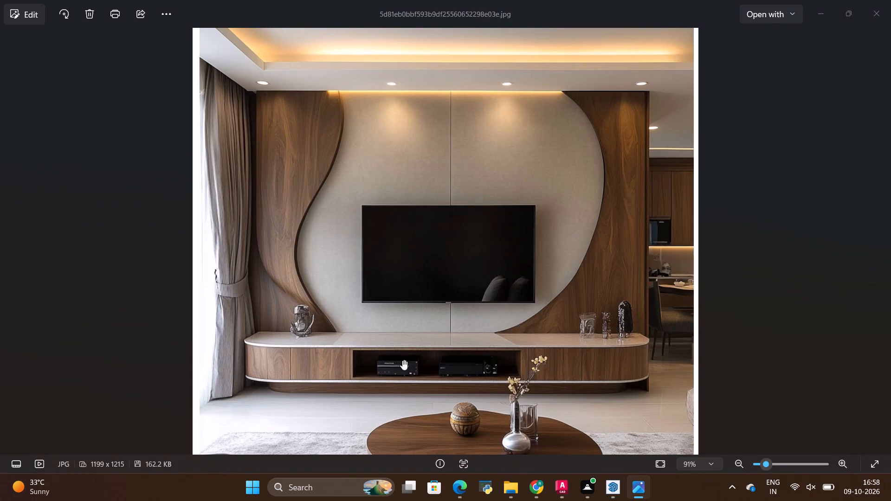
{"action": "key", "text": "alt+Tab"}
{"action": "scroll", "coordinate": [304, 338], "scroll_direction": "up", "scroll_amount": 5}
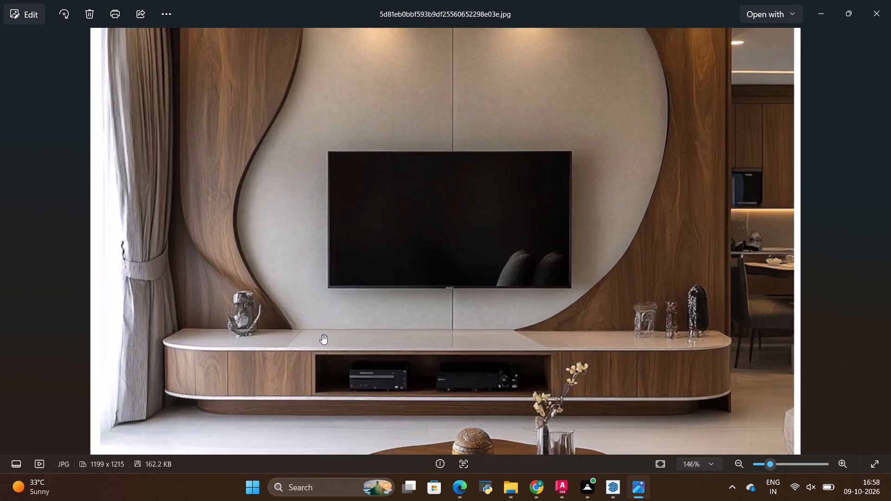
{"action": "scroll", "coordinate": [334, 334], "scroll_direction": "down", "scroll_amount": 5}
{"action": "key", "text": "alt+Tab"}
{"action": "scroll", "coordinate": [334, 308], "scroll_direction": "up", "scroll_amount": 4}
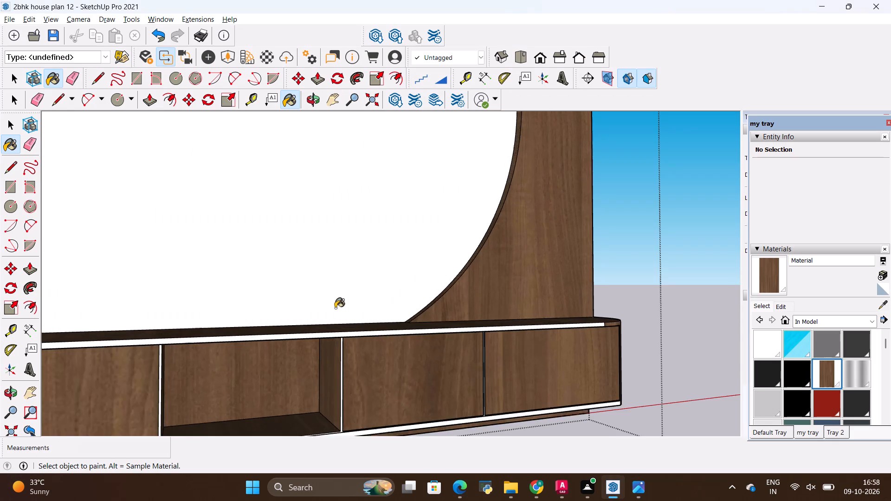
{"action": "scroll", "coordinate": [357, 309], "scroll_direction": "down", "scroll_amount": 6}
{"action": "middle_click_drag", "start_coordinate": [417, 305], "coordinate": [390, 356]}
{"action": "scroll", "coordinate": [387, 341], "scroll_direction": "down", "scroll_amount": 5}
{"action": "key", "text": "alt+Tab"}
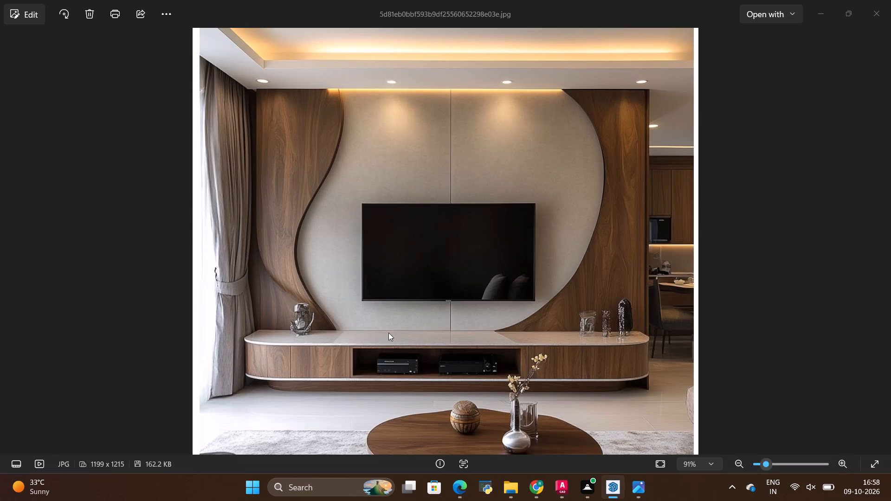
{"action": "key", "text": "alt+Tab"}
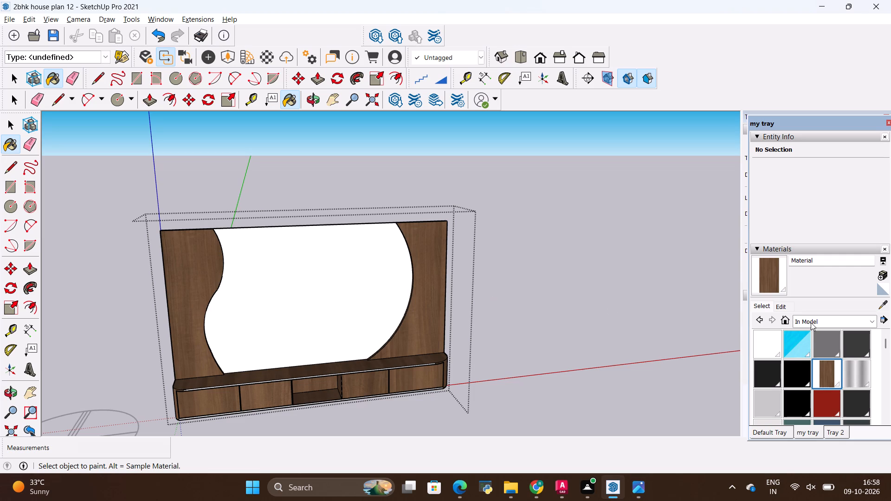
Create a new material using the plain beige texture image 633eb4499d468b2c37aed68b848ff5e6 from the all materials folder.
{"action": "left_click", "coordinate": [884, 276]}
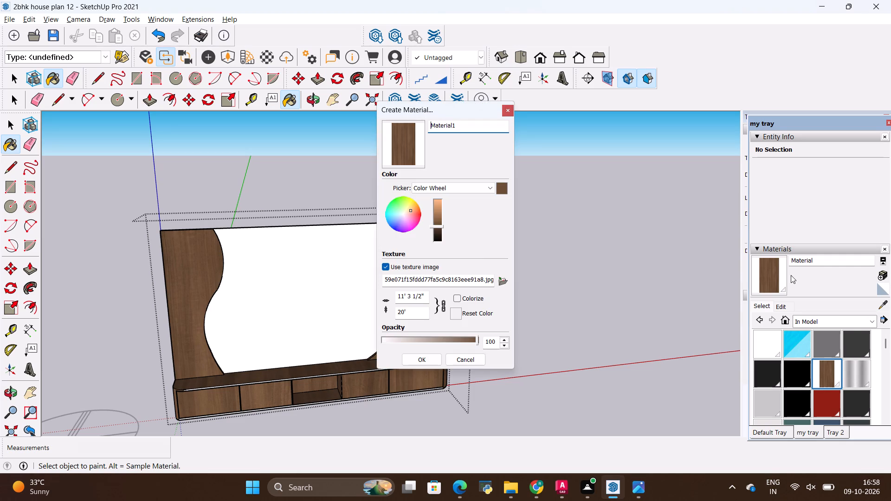
{"action": "left_click", "coordinate": [500, 280]}
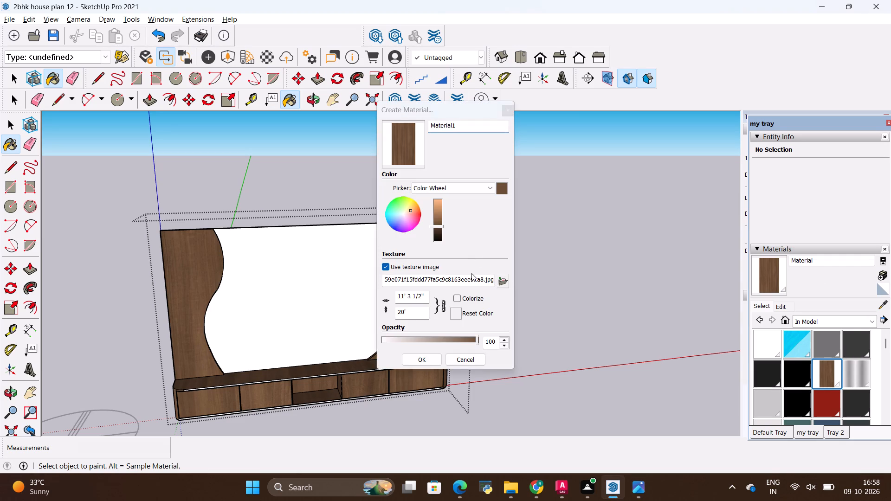
{"action": "scroll", "coordinate": [561, 263], "scroll_direction": "down", "scroll_amount": 1}
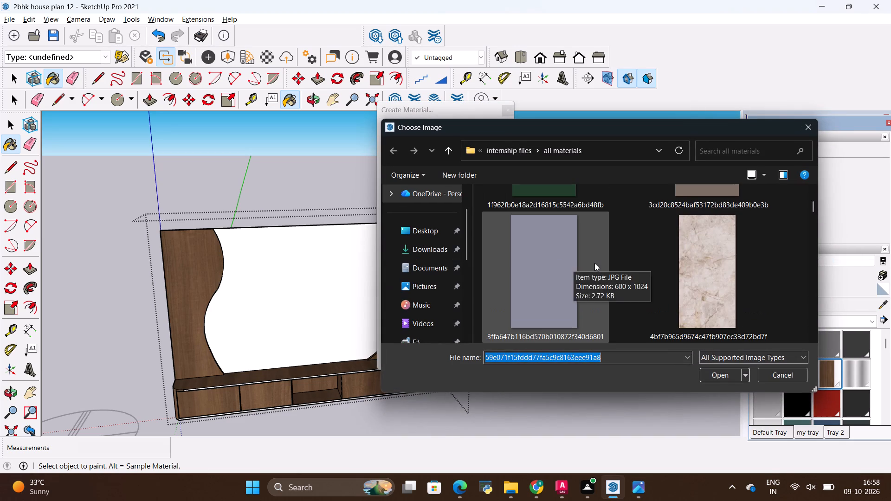
{"action": "scroll", "coordinate": [594, 263], "scroll_direction": "down", "scroll_amount": 5}
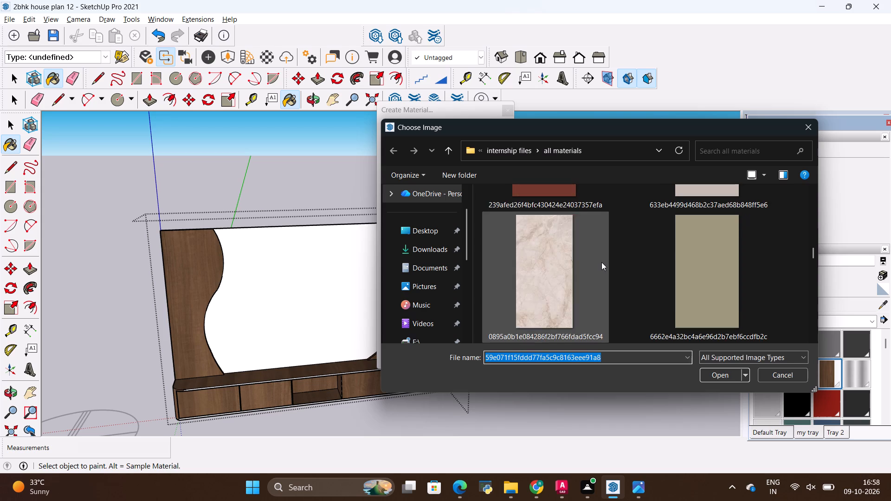
{"action": "scroll", "coordinate": [610, 262], "scroll_direction": "up", "scroll_amount": 1}
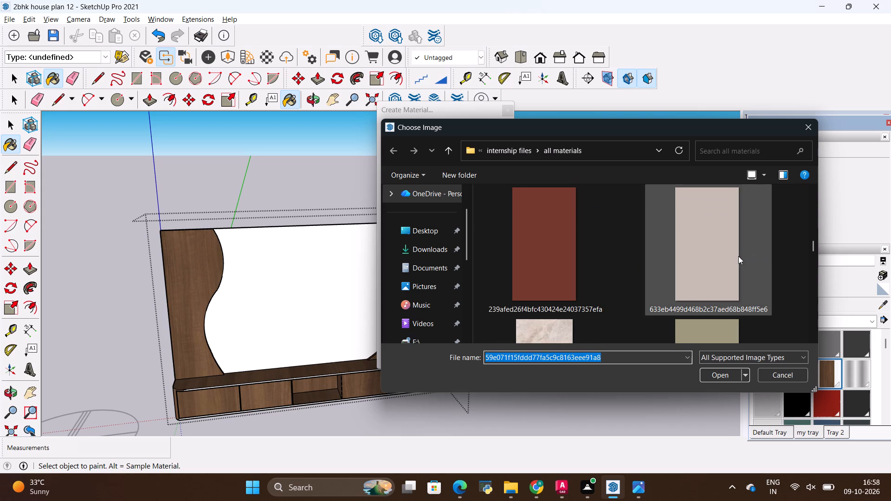
{"action": "scroll", "coordinate": [716, 256], "scroll_direction": "down", "scroll_amount": 10}
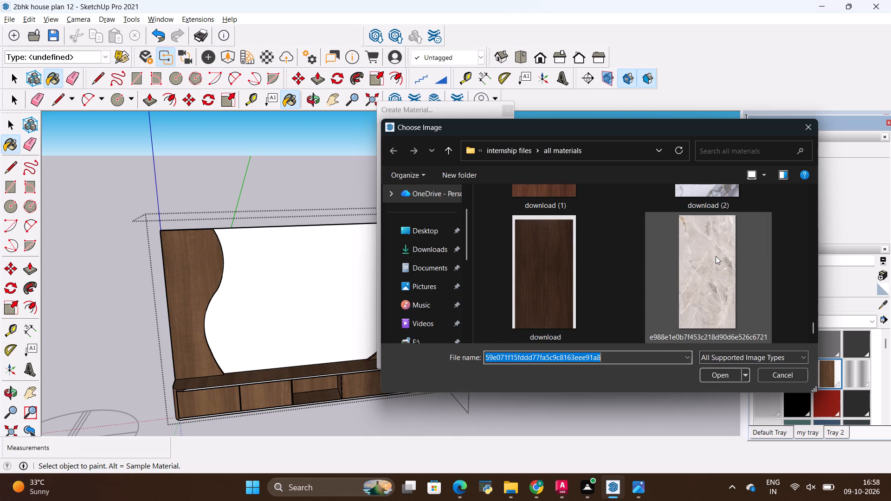
{"action": "scroll", "coordinate": [716, 256], "scroll_direction": "down", "scroll_amount": 3}
{"action": "scroll", "coordinate": [716, 256], "scroll_direction": "up", "scroll_amount": 7}
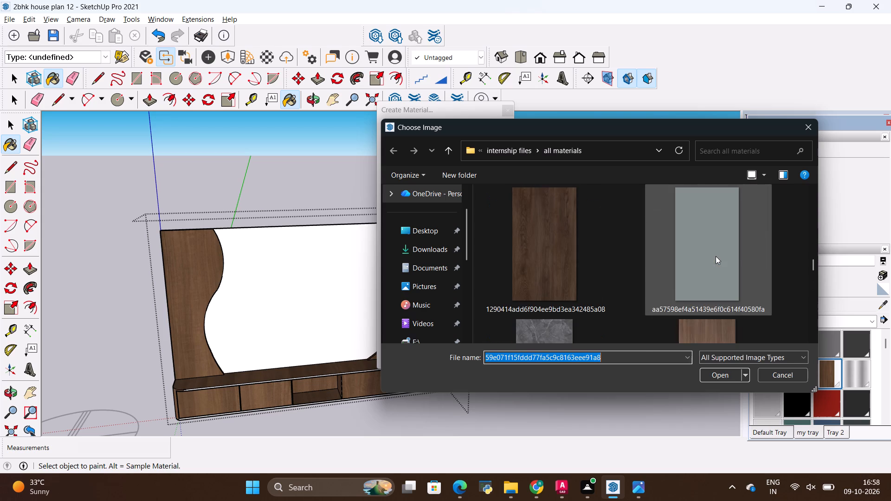
{"action": "scroll", "coordinate": [716, 256], "scroll_direction": "up", "scroll_amount": 2}
{"action": "left_click", "coordinate": [716, 256]}
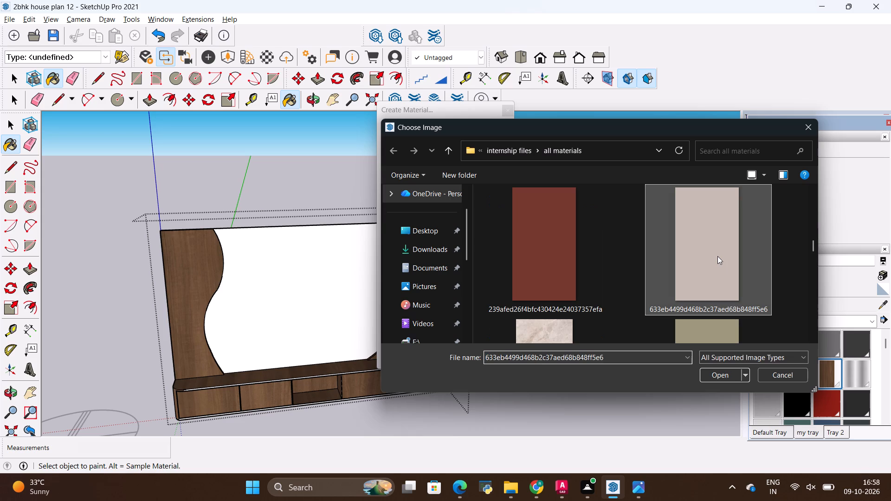
{"action": "left_click", "coordinate": [711, 370]}
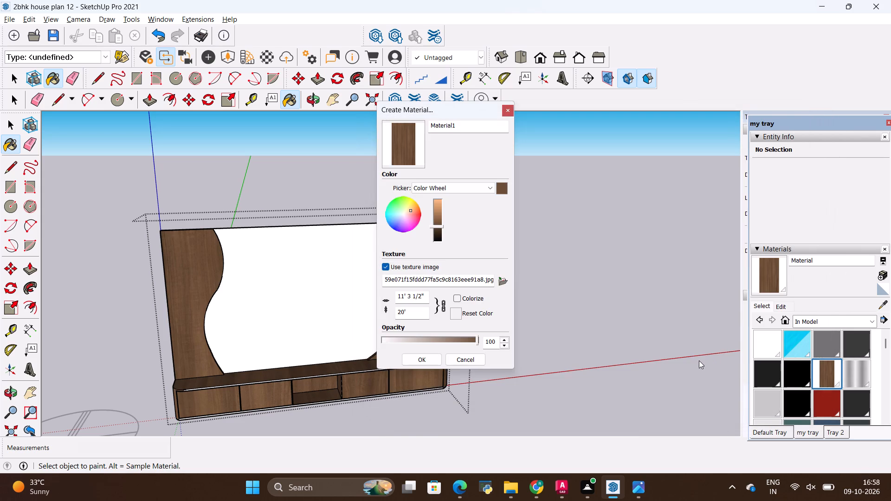
{"action": "left_click", "coordinate": [418, 360]}
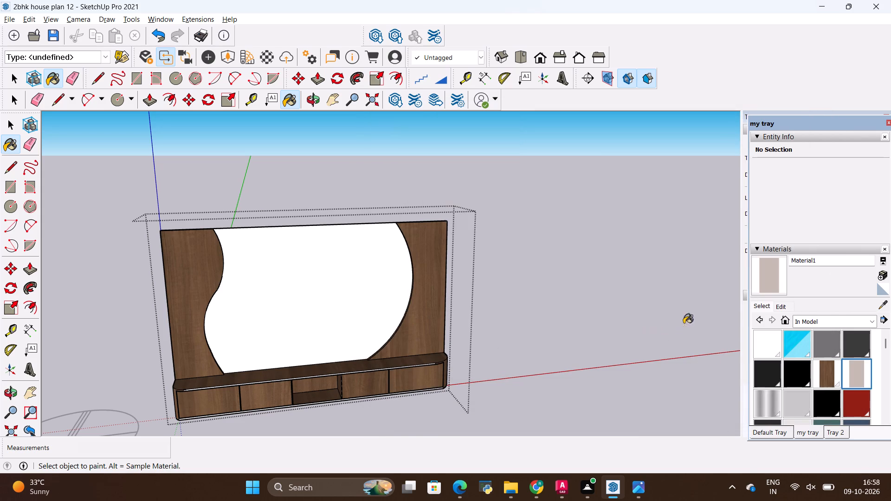
Paint the TV unit's central back panel and the console countertop with the new beige material.
{"action": "left_click", "coordinate": [765, 283]}
{"action": "left_click", "coordinate": [357, 295]}
{"action": "scroll", "coordinate": [325, 361], "scroll_direction": "up", "scroll_amount": 9}
{"action": "left_click", "coordinate": [323, 384]}
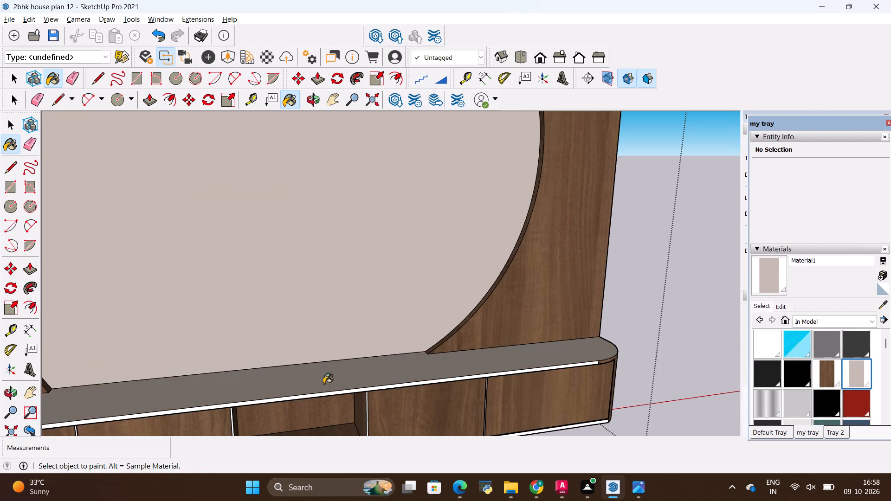
{"action": "scroll", "coordinate": [333, 375], "scroll_direction": "down", "scroll_amount": 11}
{"action": "middle_click_drag", "start_coordinate": [413, 373], "coordinate": [391, 391]}
{"action": "key", "text": "alt+Tab"}
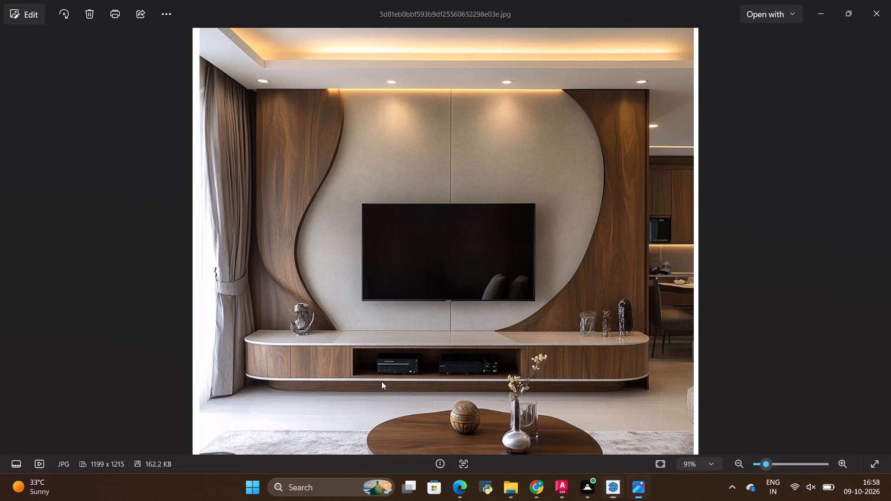
{"action": "key", "text": "alt+Tab"}
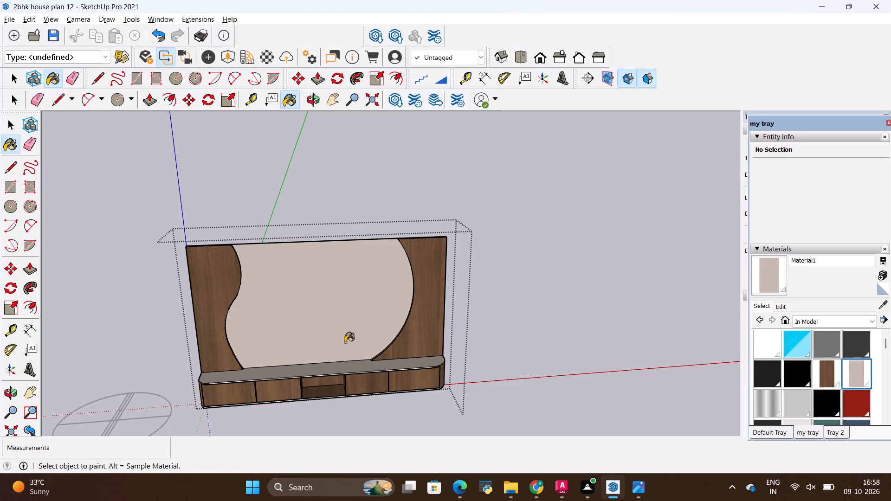
{"action": "key", "text": "space"}
{"action": "left_click", "coordinate": [532, 328]}
Inspect the beige back panel, countertop edge and wood side panels of the TV unit from several angles.
{"action": "scroll", "coordinate": [147, 313], "scroll_direction": "up", "scroll_amount": 4}
{"action": "scroll", "coordinate": [225, 309], "scroll_direction": "down", "scroll_amount": 5}
{"action": "middle_click_drag", "start_coordinate": [313, 326], "coordinate": [314, 321]}
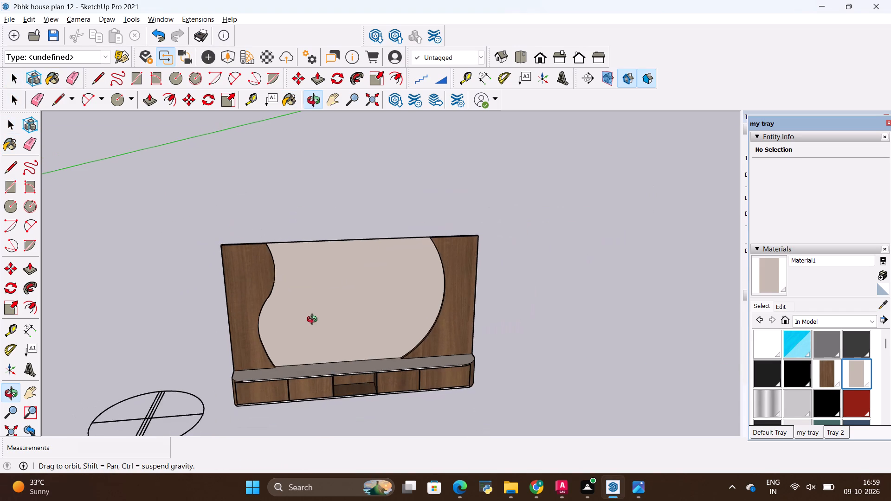
{"action": "middle_click_drag", "start_coordinate": [314, 321], "coordinate": [327, 263]}
{"action": "scroll", "coordinate": [344, 295], "scroll_direction": "up", "scroll_amount": 8}
{"action": "scroll", "coordinate": [362, 287], "scroll_direction": "down", "scroll_amount": 5}
{"action": "middle_click_drag", "start_coordinate": [376, 301], "coordinate": [376, 346]}
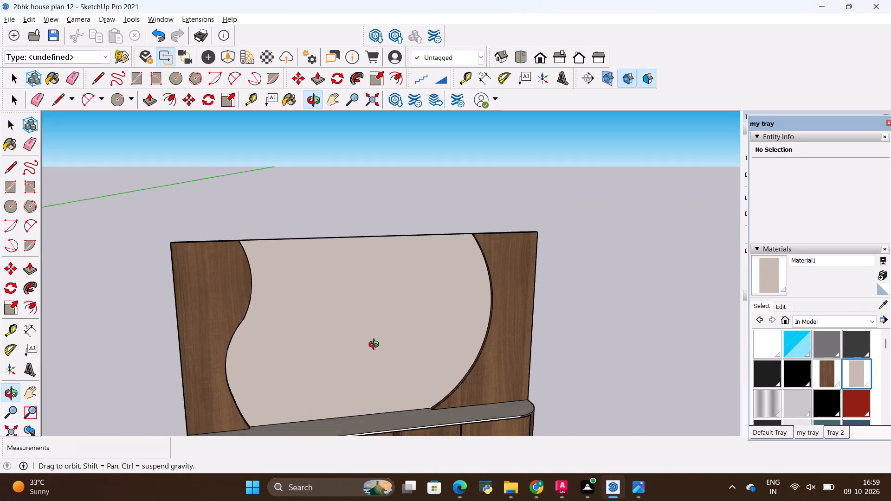
{"action": "middle_click_drag", "start_coordinate": [376, 346], "coordinate": [354, 271]}
{"action": "scroll", "coordinate": [352, 271], "scroll_direction": "down", "scroll_amount": 5}
{"action": "scroll", "coordinate": [354, 325], "scroll_direction": "up", "scroll_amount": 14}
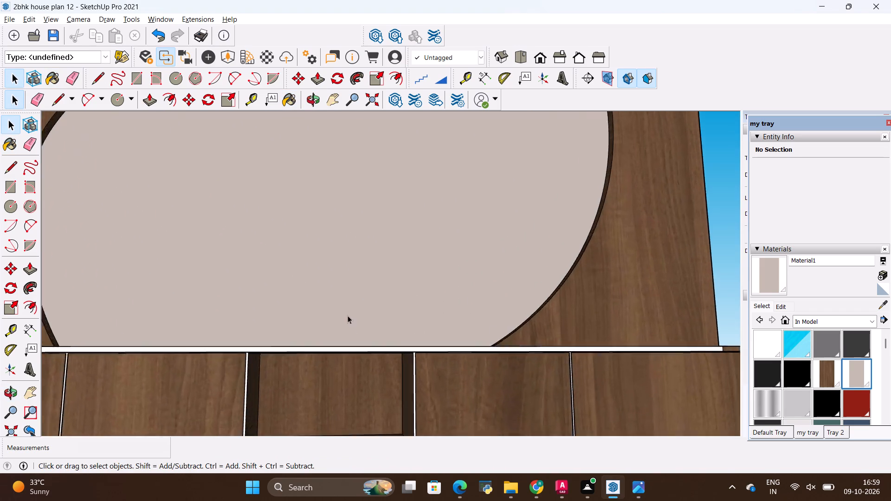
{"action": "middle_click_drag", "start_coordinate": [378, 275], "coordinate": [362, 382]}
{"action": "scroll", "coordinate": [363, 333], "scroll_direction": "down", "scroll_amount": 12}
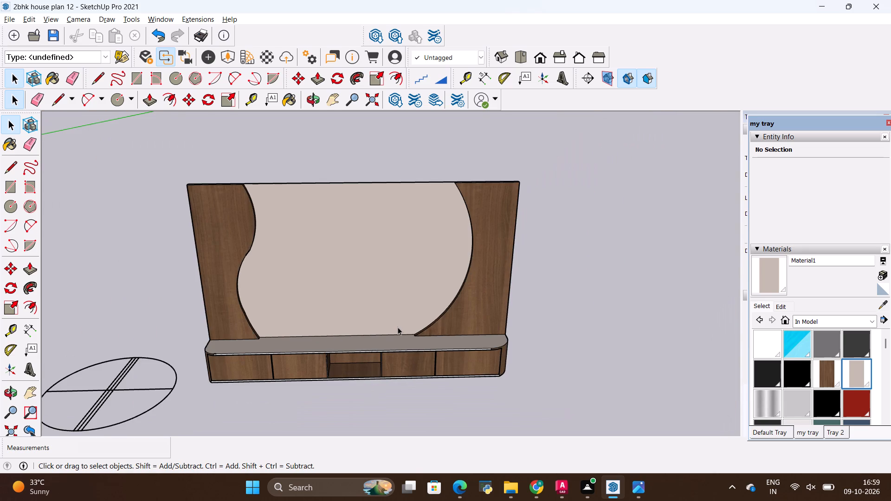
Compare the painted TV unit with the reference photo, examining the curved wood panels and the beige back panel.
{"action": "key", "text": "alt+Tab"}
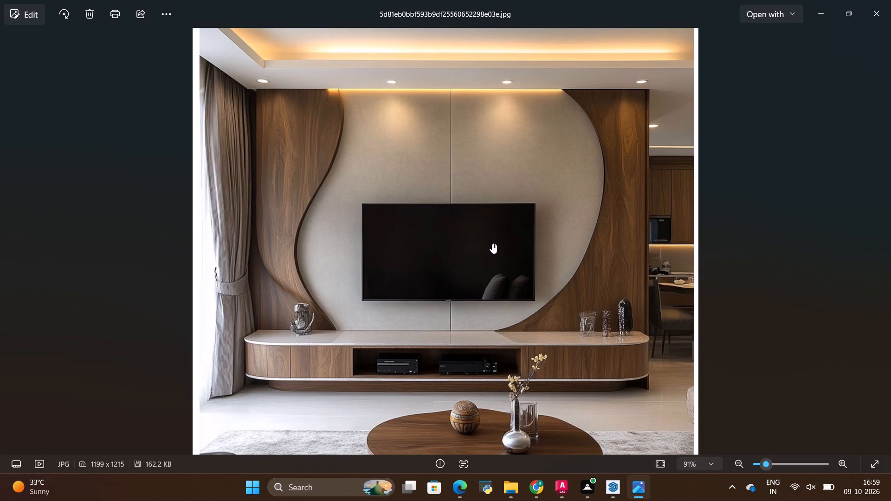
{"action": "key", "text": "alt+Tab"}
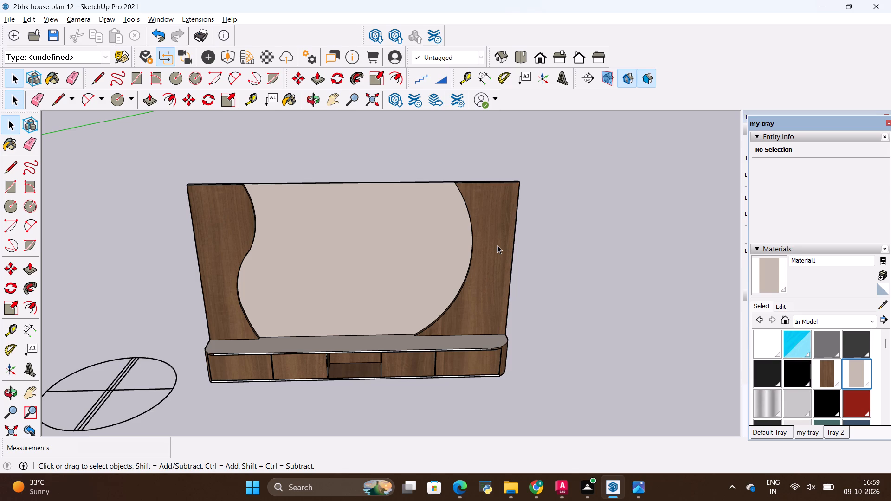
{"action": "key", "text": "alt+Tab"}
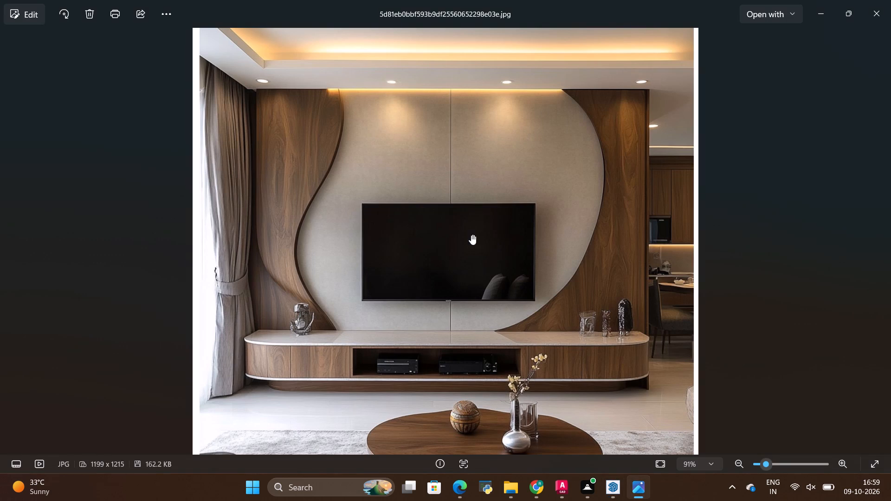
{"action": "key", "text": "alt+Tab"}
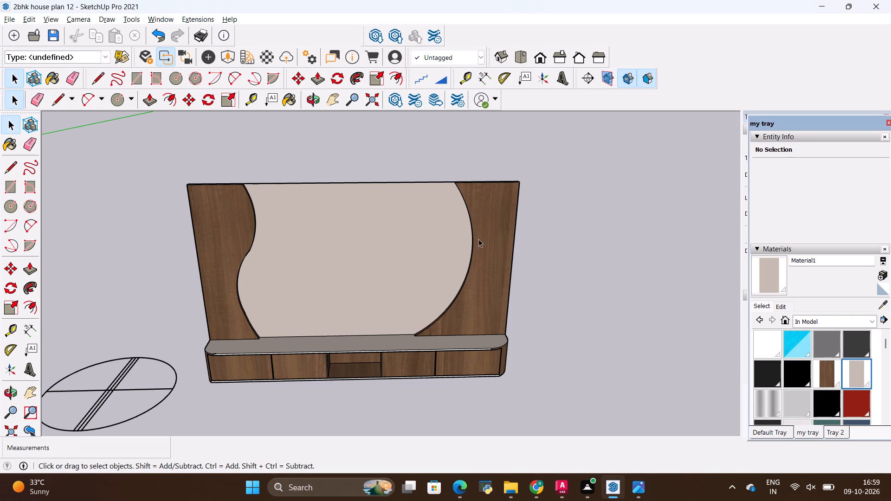
{"action": "key", "text": "alt+Tab"}
{"action": "key", "text": "alt+Tab"}
{"action": "key", "text": "alt+Tab"}
{"action": "scroll", "coordinate": [346, 257], "scroll_direction": "down", "scroll_amount": 1}
{"action": "key", "text": "alt+Tab"}
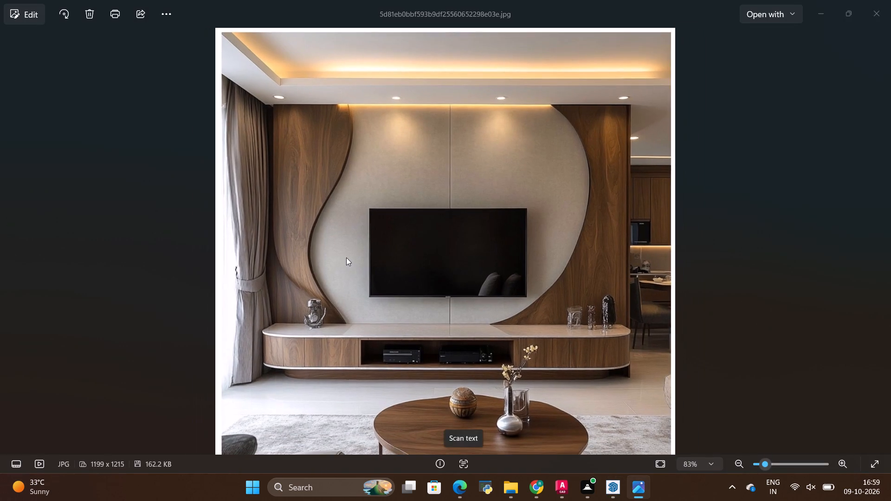
{"action": "key", "text": "alt+Tab"}
{"action": "scroll", "coordinate": [289, 283], "scroll_direction": "up", "scroll_amount": 2}
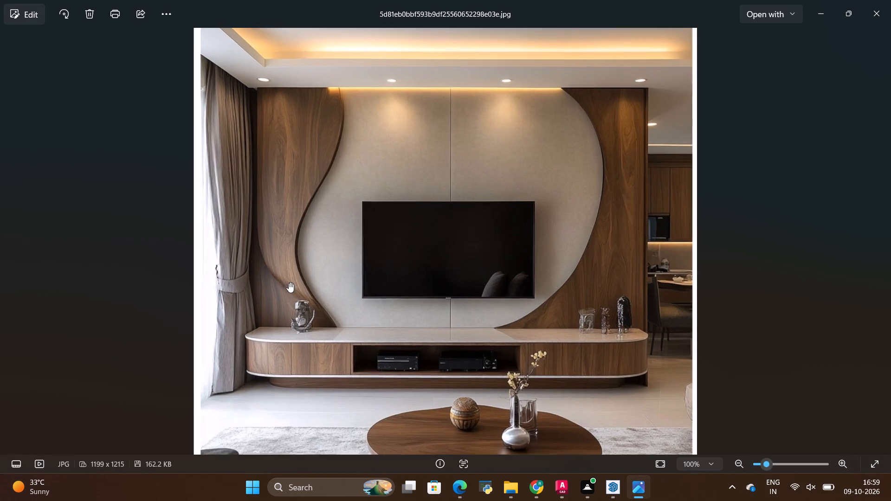
{"action": "key", "text": "alt+Tab"}
{"action": "scroll", "coordinate": [218, 207], "scroll_direction": "up", "scroll_amount": 10}
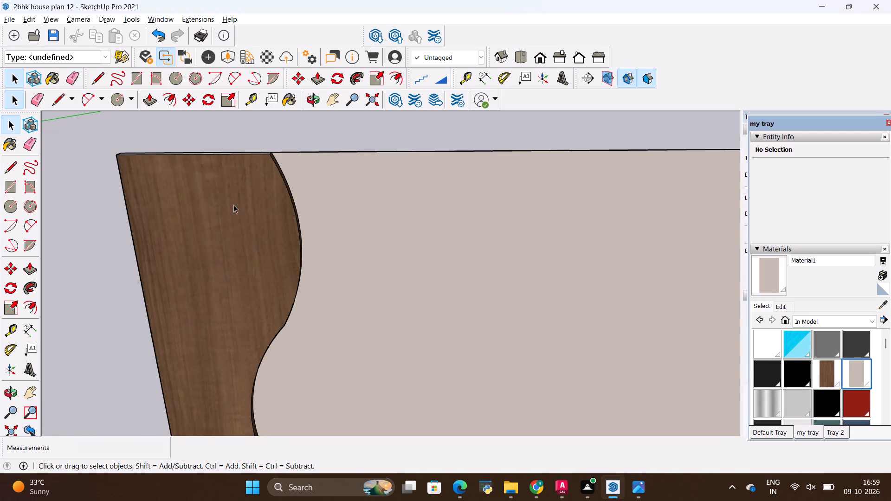
{"action": "scroll", "coordinate": [239, 220], "scroll_direction": "down", "scroll_amount": 11}
{"action": "middle_click_drag", "start_coordinate": [453, 278], "coordinate": [461, 215]}
{"action": "scroll", "coordinate": [459, 217], "scroll_direction": "down", "scroll_amount": 1}
{"action": "key", "text": "alt+Tab"}
{"action": "key", "text": "alt+Tab"}
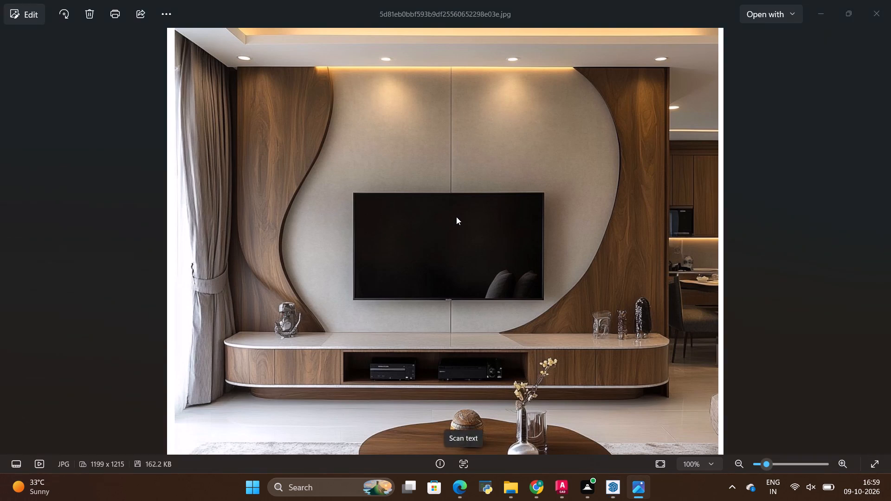
{"action": "scroll", "coordinate": [523, 488], "scroll_direction": "up", "scroll_amount": 4}
{"action": "scroll", "coordinate": [510, 414], "scroll_direction": "up", "scroll_amount": 4}
{"action": "scroll", "coordinate": [364, 356], "scroll_direction": "down", "scroll_amount": 4}
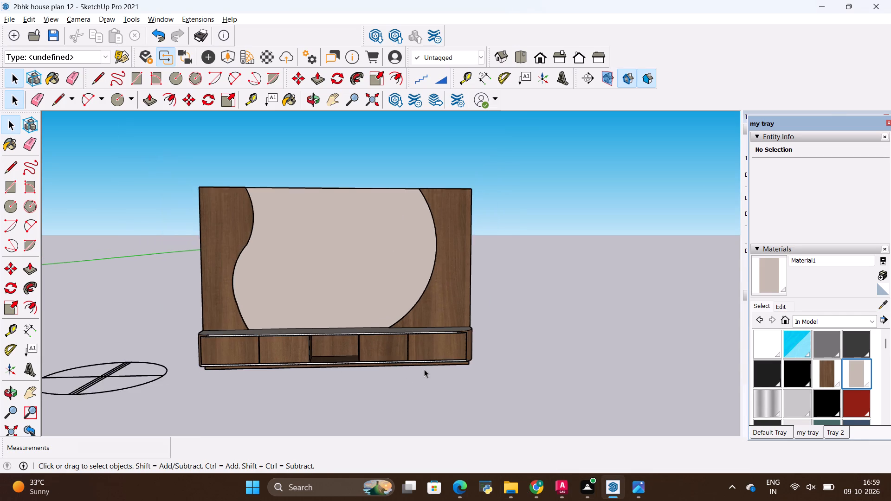
{"action": "key", "text": "alt+Tab"}
{"action": "key", "text": "alt+Tab"}
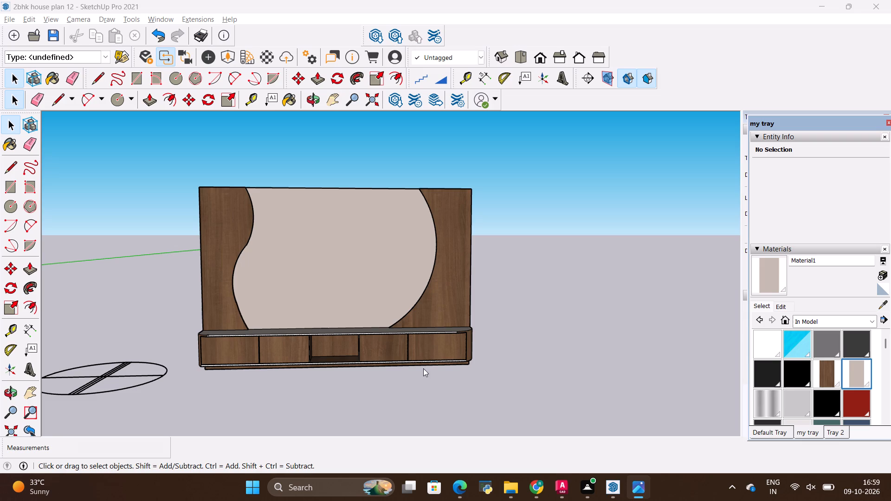
Examine the console's rounded end, countertop and front trim against the reference photo.
{"action": "scroll", "coordinate": [458, 340], "scroll_direction": "up", "scroll_amount": 7}
{"action": "middle_click_drag", "start_coordinate": [483, 360], "coordinate": [432, 386]}
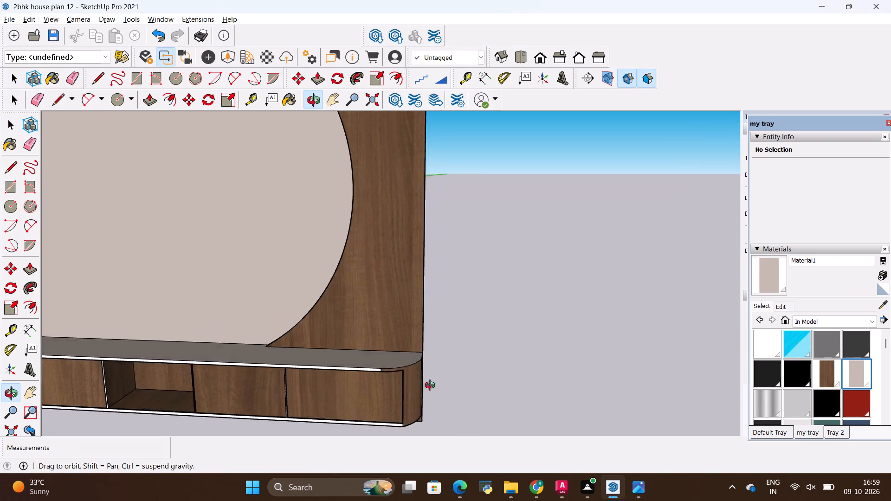
{"action": "middle_click_drag", "start_coordinate": [432, 386], "coordinate": [540, 373]}
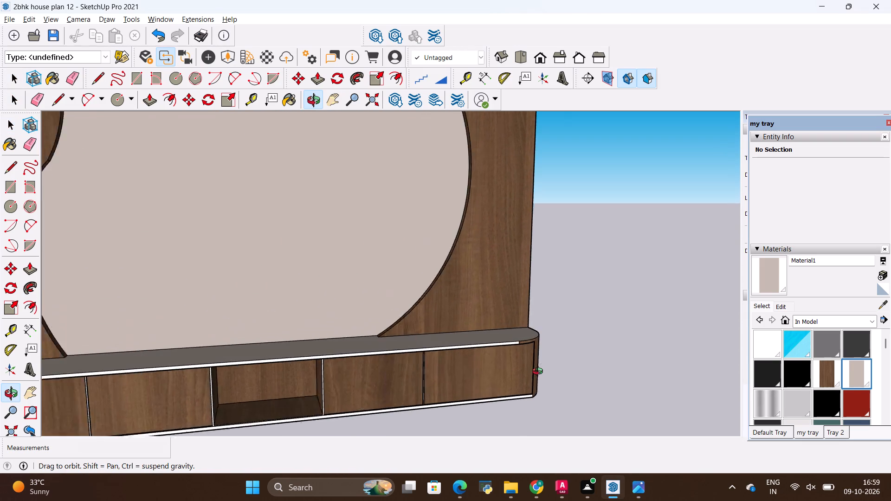
{"action": "middle_click_drag", "start_coordinate": [540, 373], "coordinate": [548, 372]}
{"action": "scroll", "coordinate": [514, 338], "scroll_direction": "down", "scroll_amount": 4}
{"action": "scroll", "coordinate": [427, 328], "scroll_direction": "down", "scroll_amount": 3}
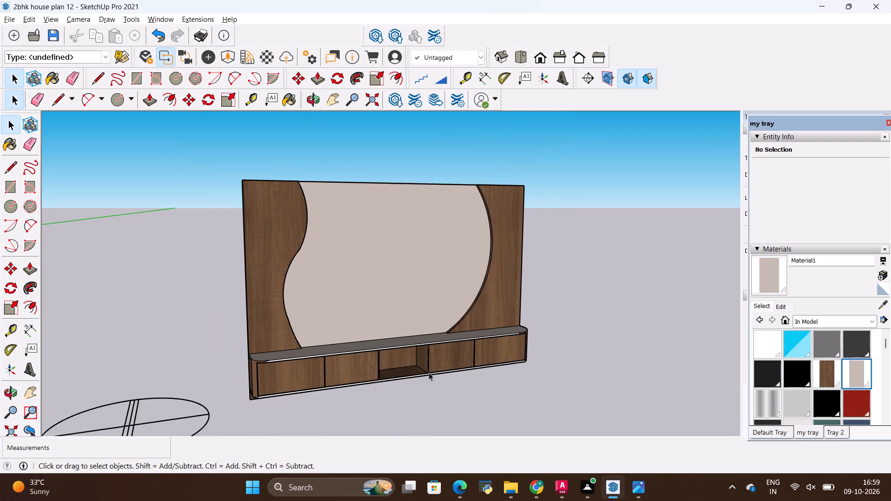
{"action": "middle_click_drag", "start_coordinate": [429, 373], "coordinate": [367, 356]}
{"action": "key", "text": "alt+Tab"}
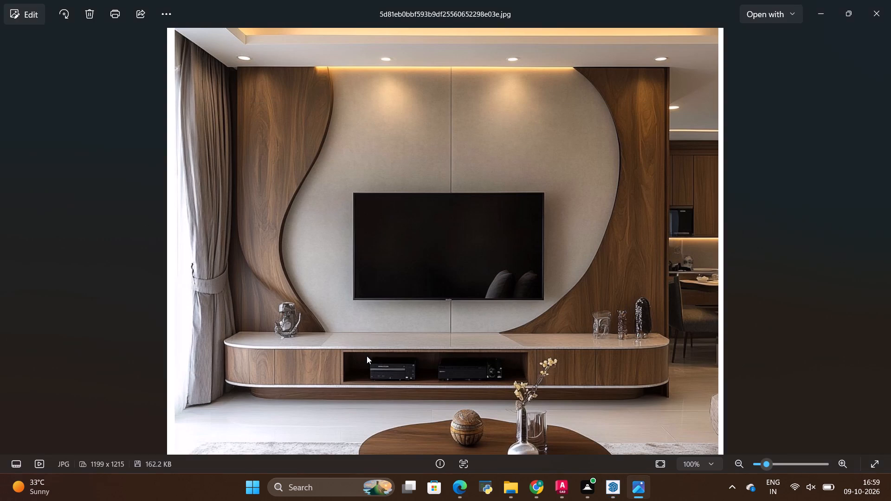
{"action": "key", "text": "alt+Tab"}
{"action": "key", "text": "alt+Tab"}
{"action": "scroll", "coordinate": [367, 354], "scroll_direction": "down", "scroll_amount": 2}
{"action": "key", "text": "alt+Tab"}
{"action": "scroll", "coordinate": [367, 354], "scroll_direction": "down", "scroll_amount": 1}
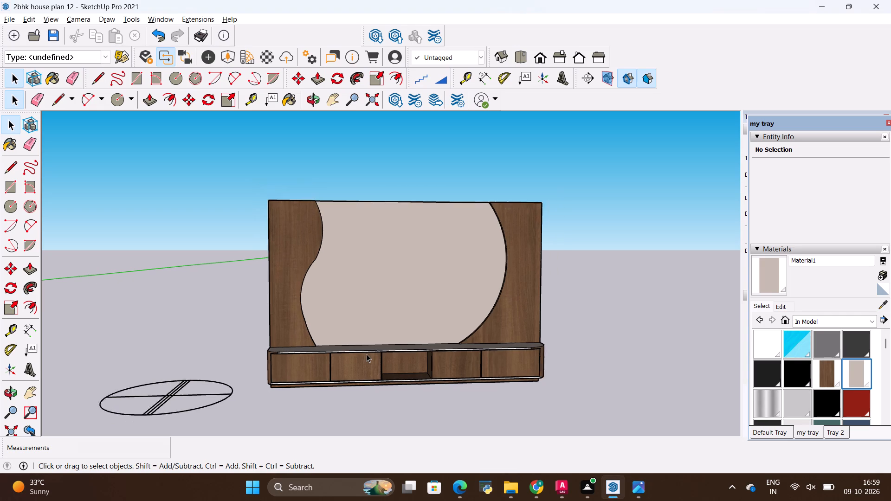
Check the reference photo, and draw a TV rectangle about 4' 8 9/16" by 2' 8 1/4" in the middle of the beige back panel.
{"action": "scroll", "coordinate": [367, 354], "scroll_direction": "down", "scroll_amount": 17}
{"action": "scroll", "coordinate": [368, 349], "scroll_direction": "down", "scroll_amount": 5}
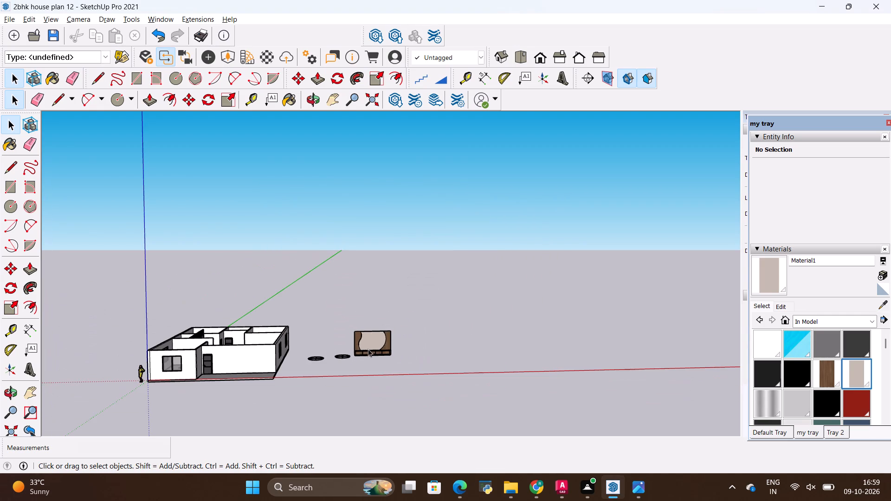
{"action": "middle_click_drag", "start_coordinate": [368, 347], "coordinate": [368, 371]}
{"action": "key", "text": "alt+Tab"}
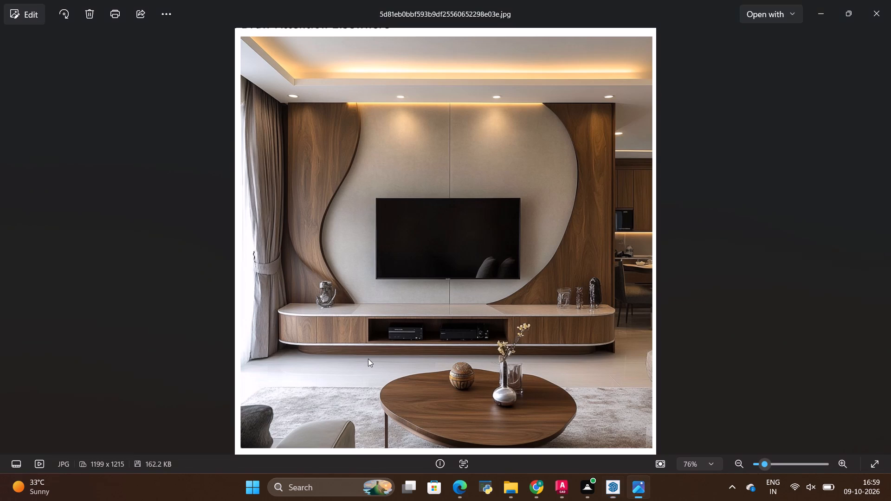
{"action": "key", "text": "alt+Tab"}
{"action": "scroll", "coordinate": [380, 328], "scroll_direction": "up", "scroll_amount": 8}
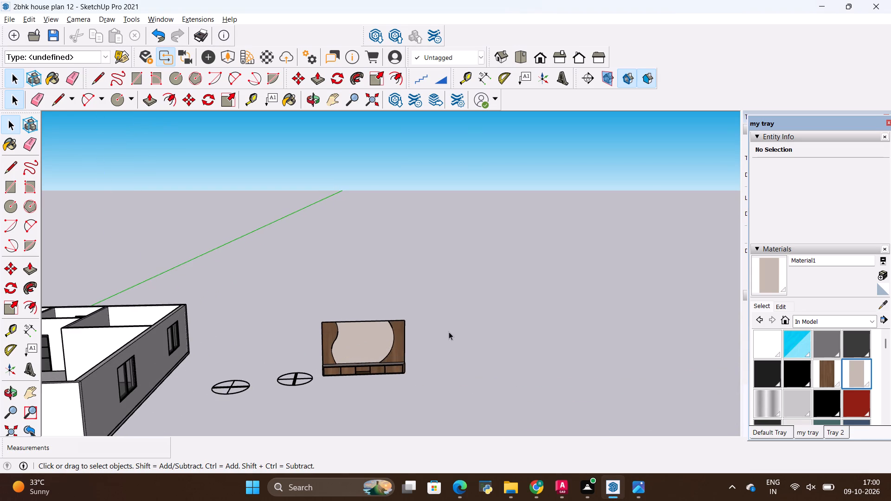
{"action": "left_click", "coordinate": [450, 332]}
{"action": "scroll", "coordinate": [360, 347], "scroll_direction": "up", "scroll_amount": 7}
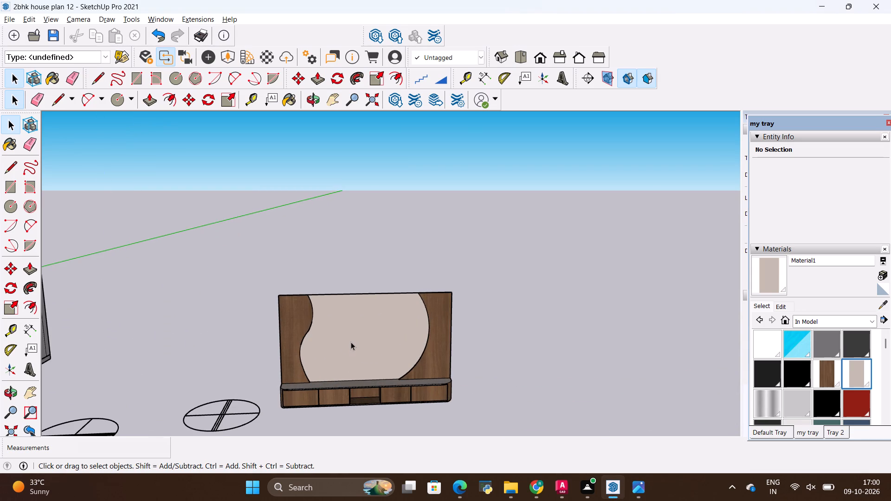
{"action": "key", "text": "r"}
{"action": "scroll", "coordinate": [342, 329], "scroll_direction": "up", "scroll_amount": 5}
{"action": "left_click", "coordinate": [338, 323]}
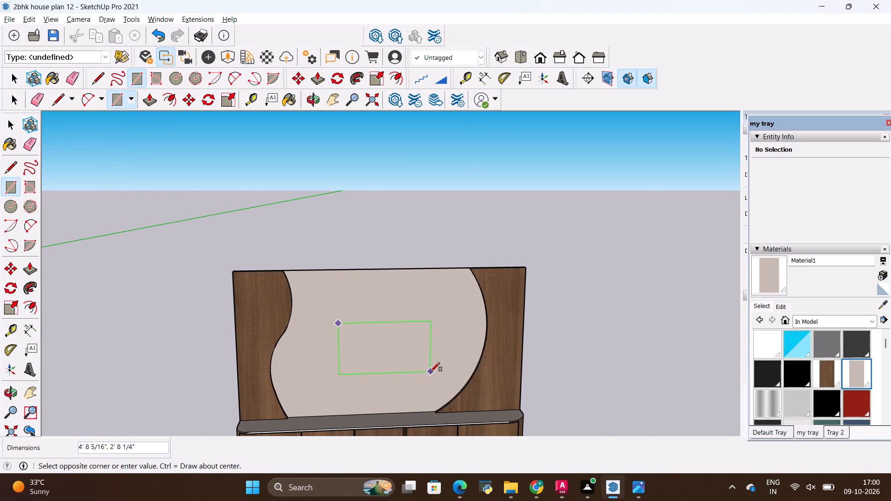
{"action": "left_click", "coordinate": [431, 372]}
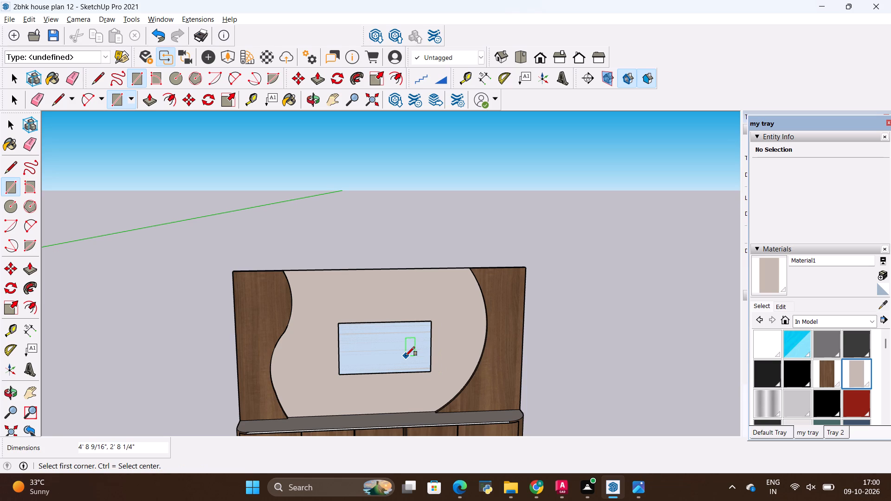
Extrude the TV rectangle 2" out from the beige back panel.
{"action": "key", "text": "p"}
{"action": "left_click", "coordinate": [406, 356]}
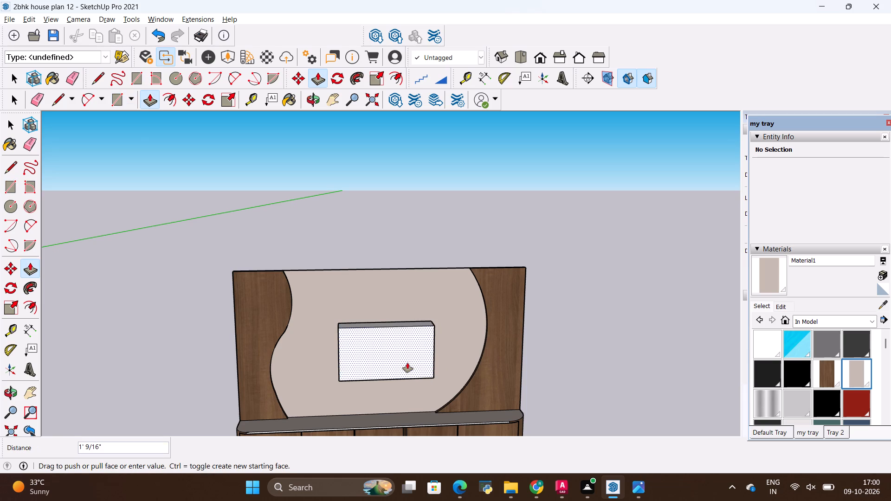
{"action": "key", "text": "BackSpace"}
{"action": "key", "text": "2"}
{"action": "key", "text": "shift+quotedbl"}
{"action": "key", "text": "Return"}
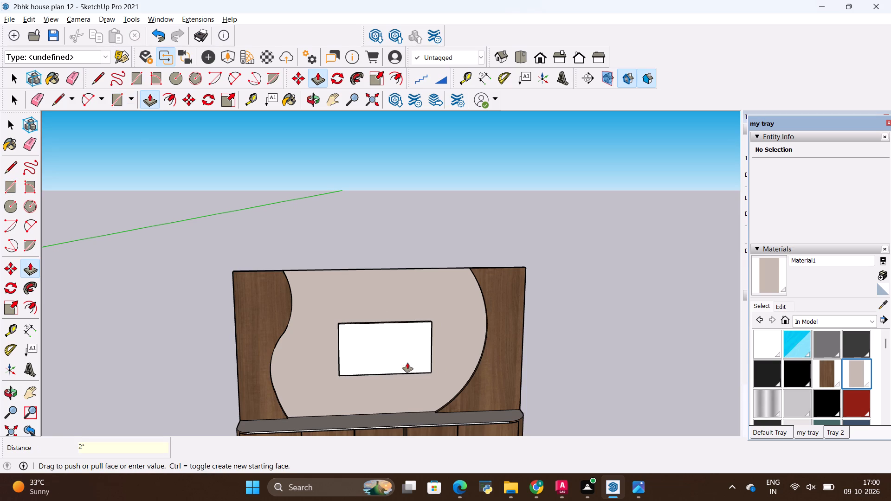
Draw a small rectangle about 1' 1 13/16" by 6" in the middle of the TV slab's front face.
{"action": "scroll", "coordinate": [358, 453], "scroll_direction": "up", "scroll_amount": 1}
{"action": "scroll", "coordinate": [387, 358], "scroll_direction": "up", "scroll_amount": 6}
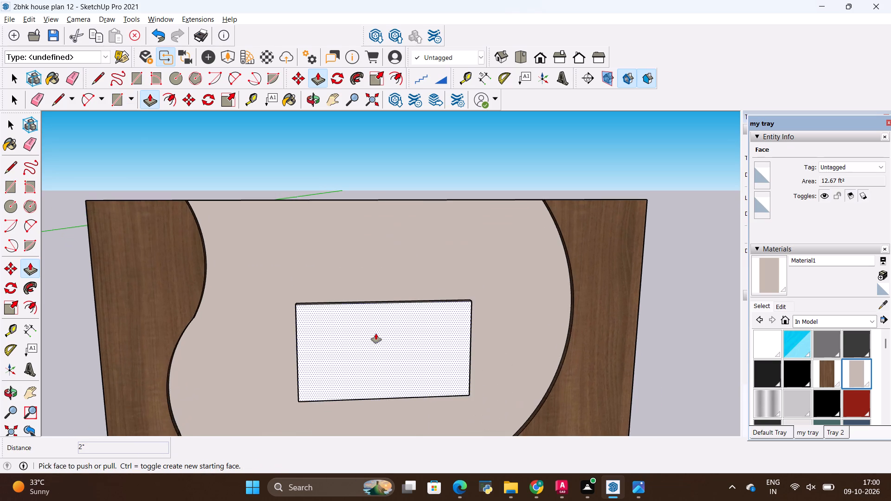
{"action": "scroll", "coordinate": [376, 334], "scroll_direction": "up", "scroll_amount": 4}
{"action": "key", "text": "r"}
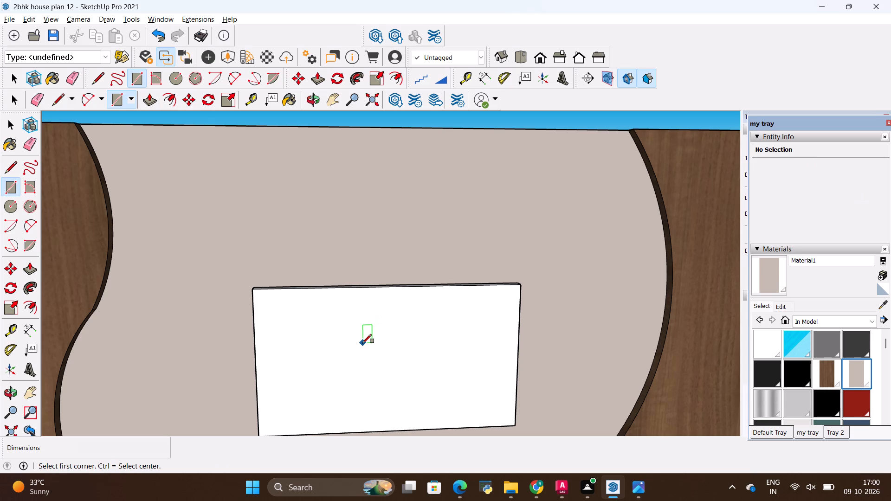
{"action": "left_click", "coordinate": [359, 345]}
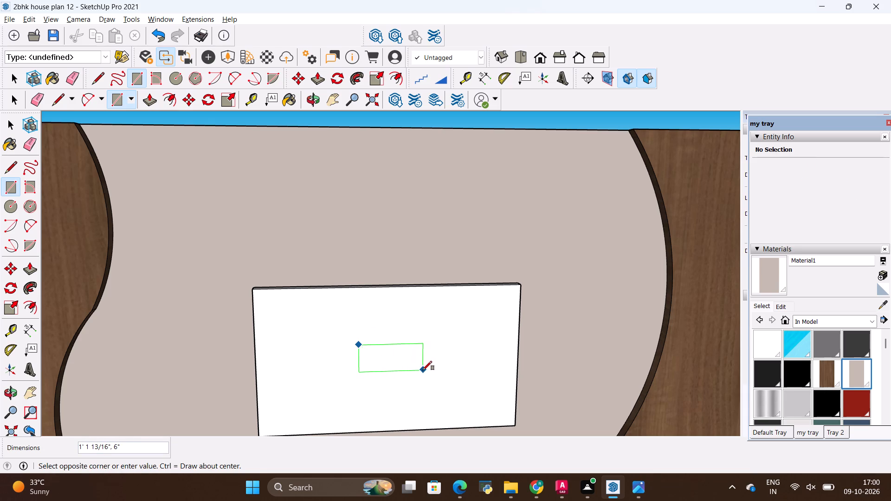
{"action": "left_click", "coordinate": [423, 370]}
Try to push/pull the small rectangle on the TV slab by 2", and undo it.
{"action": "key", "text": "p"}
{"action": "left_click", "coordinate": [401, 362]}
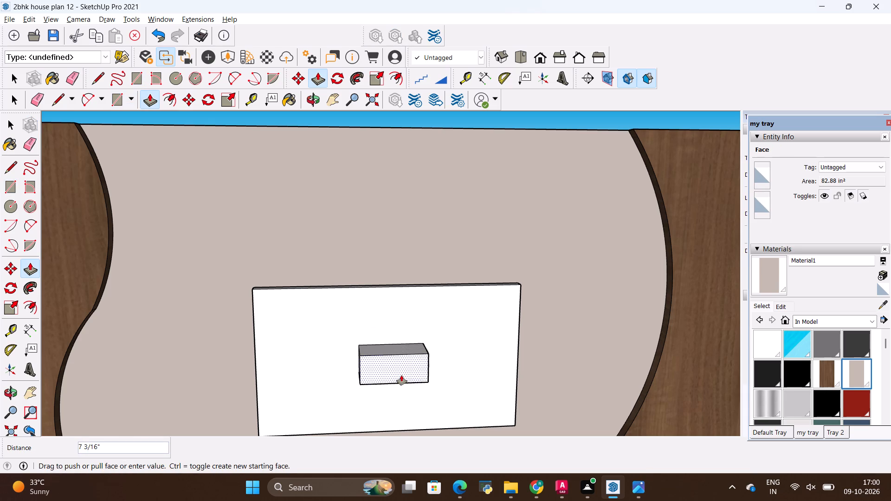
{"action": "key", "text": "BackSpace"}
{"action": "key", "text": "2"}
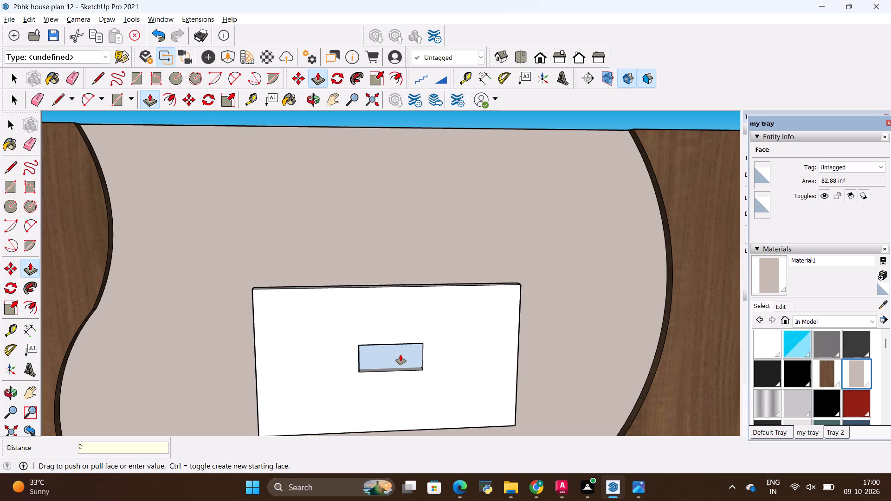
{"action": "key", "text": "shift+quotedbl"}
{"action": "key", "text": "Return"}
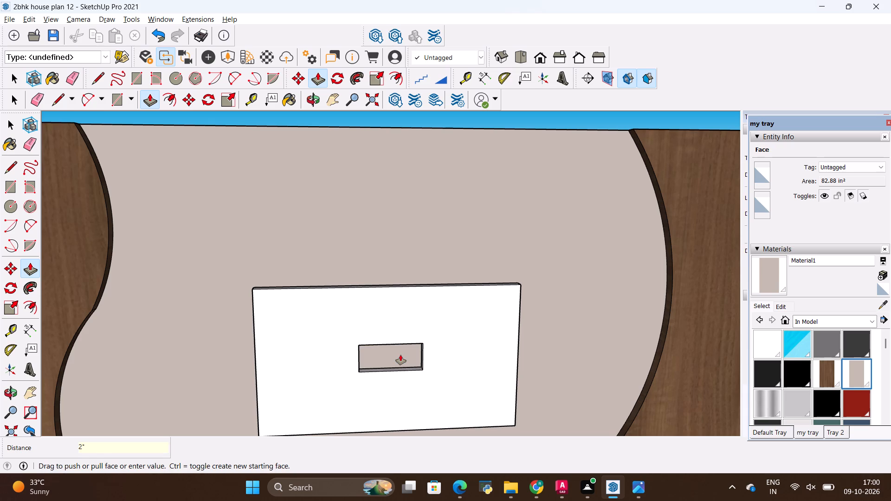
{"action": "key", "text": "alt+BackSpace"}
Extrude the small rectangle 2" outward from the TV slab as a mounting block.
{"action": "left_click", "coordinate": [398, 349]}
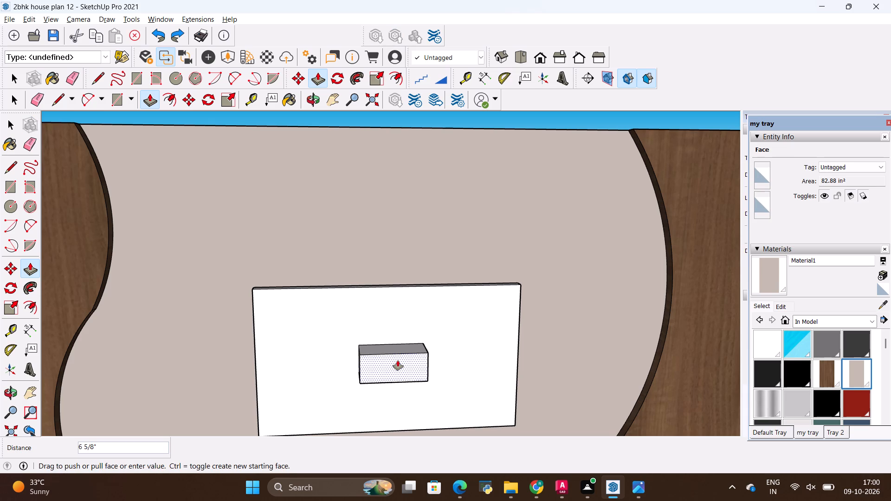
{"action": "key", "text": "BackSpace"}
{"action": "type", "text": "2\""}
{"action": "key", "text": "Return"}
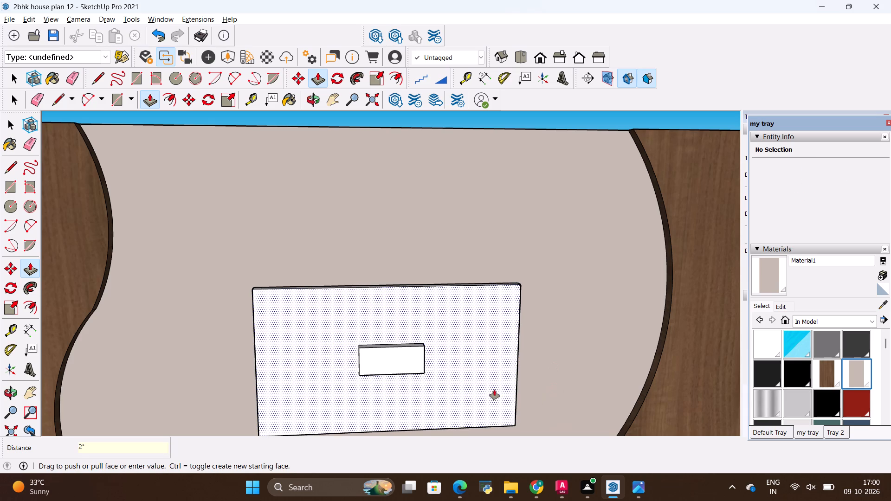
Select the TV slab with its mounting block and make them a group.
{"action": "key", "text": "space"}
{"action": "triple_click", "coordinate": [419, 350]}
{"action": "right_click", "coordinate": [419, 350]}
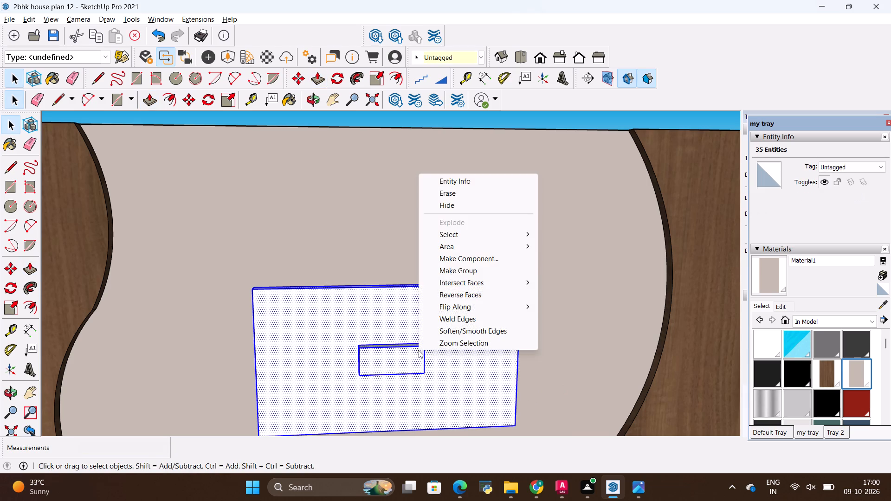
{"action": "left_click", "coordinate": [453, 273]}
Move the TV group off the back panel to the empty space beside the wood side panel, about 14' 7" away.
{"action": "scroll", "coordinate": [429, 273], "scroll_direction": "up", "scroll_amount": 3}
{"action": "scroll", "coordinate": [428, 273], "scroll_direction": "down", "scroll_amount": 5}
{"action": "middle_click_drag", "start_coordinate": [458, 275], "coordinate": [451, 340]}
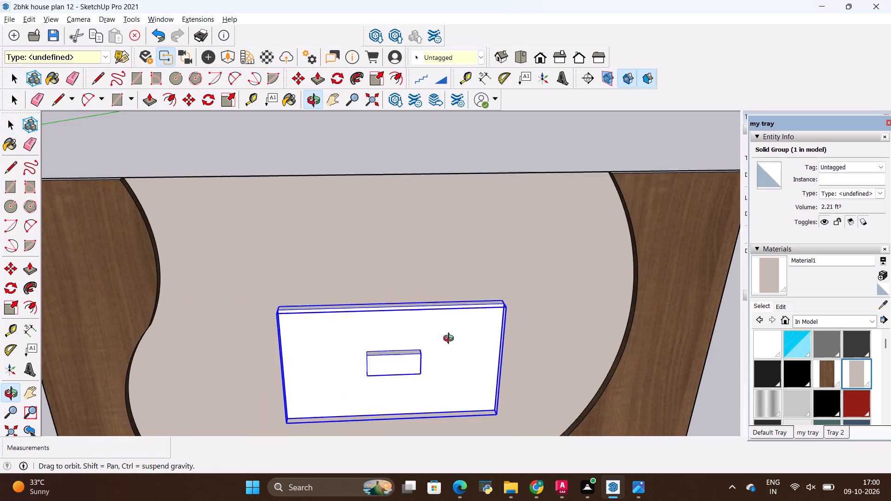
{"action": "middle_click_drag", "start_coordinate": [451, 340], "coordinate": [450, 350]}
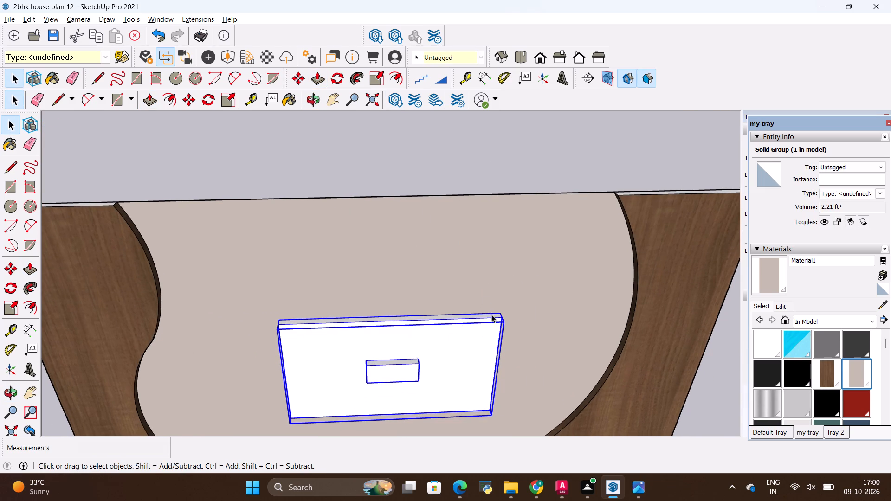
{"action": "key", "text": "m"}
{"action": "left_click_drag", "start_coordinate": [502, 322], "coordinate": [497, 321]}
{"action": "scroll", "coordinate": [273, 287], "scroll_direction": "down", "scroll_amount": 12}
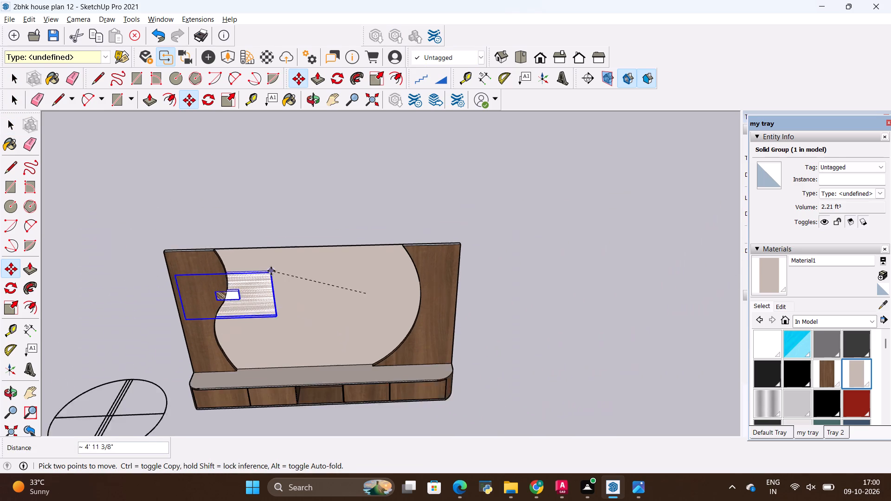
{"action": "left_click", "coordinate": [608, 283]}
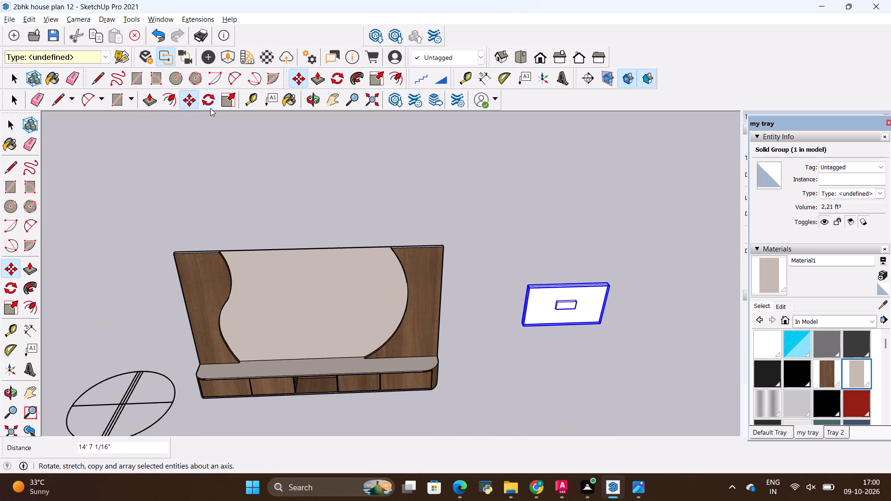
Rotate the TV group 180 degrees horizontally so its mounting block faces the back.
{"action": "left_click", "coordinate": [206, 101]}
{"action": "left_click", "coordinate": [530, 352]}
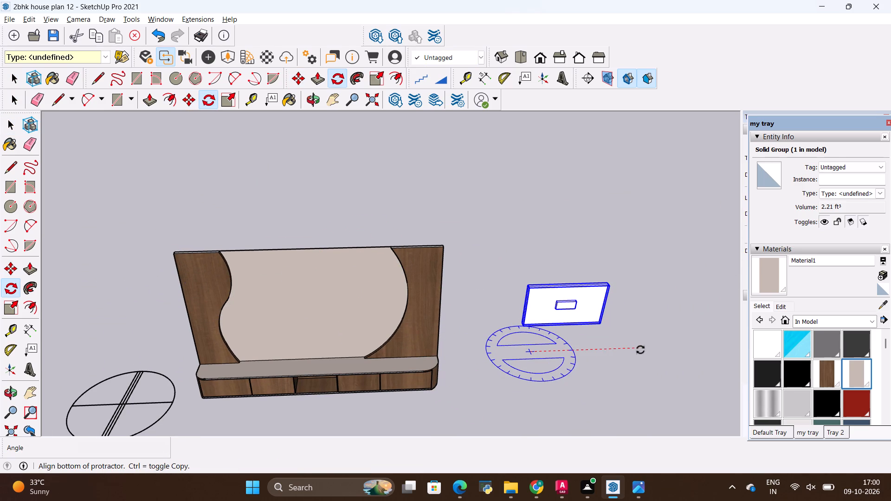
{"action": "left_click", "coordinate": [598, 349]}
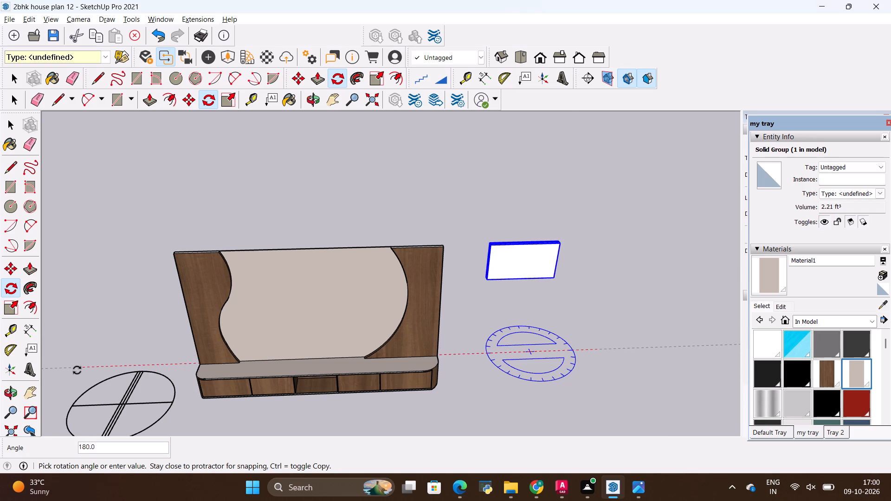
{"action": "left_click", "coordinate": [77, 370]}
{"action": "key", "text": "space"}
{"action": "left_click", "coordinate": [523, 335]}
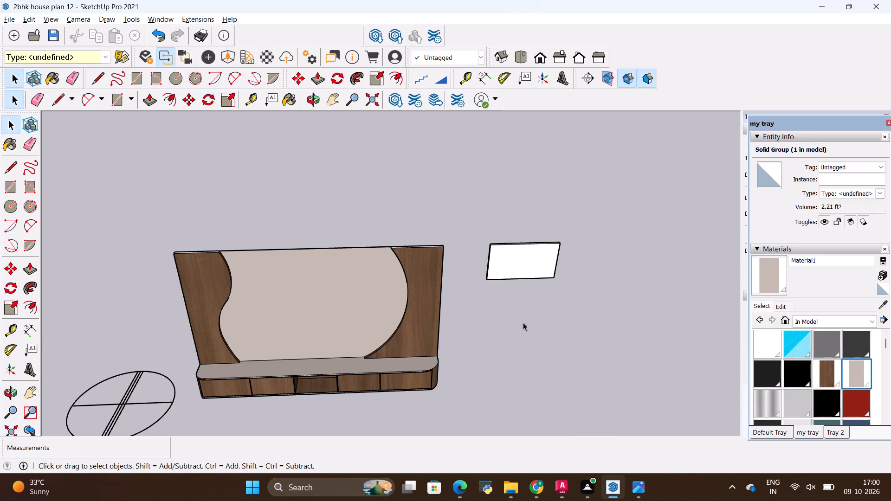
Paint the TV group with the near-black Sumele_Hair material from the model's materials.
{"action": "left_click", "coordinate": [523, 270]}
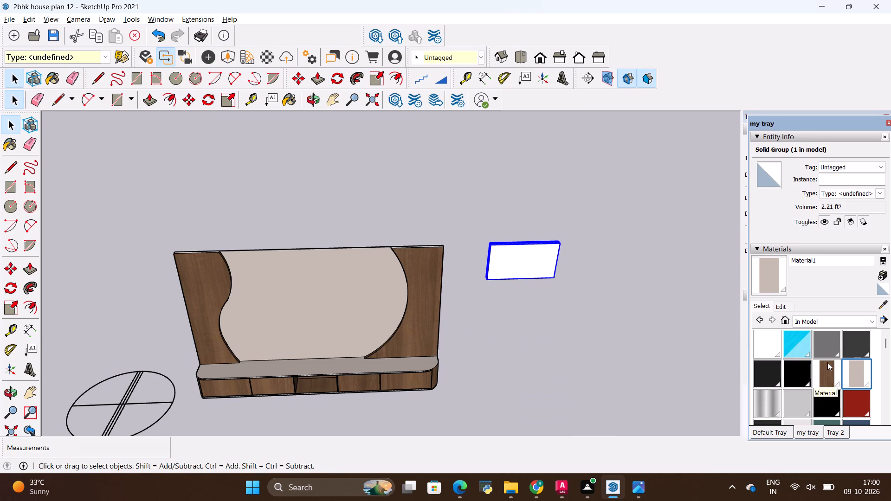
{"action": "scroll", "coordinate": [827, 362], "scroll_direction": "down", "scroll_amount": 2}
{"action": "left_click", "coordinate": [773, 410]}
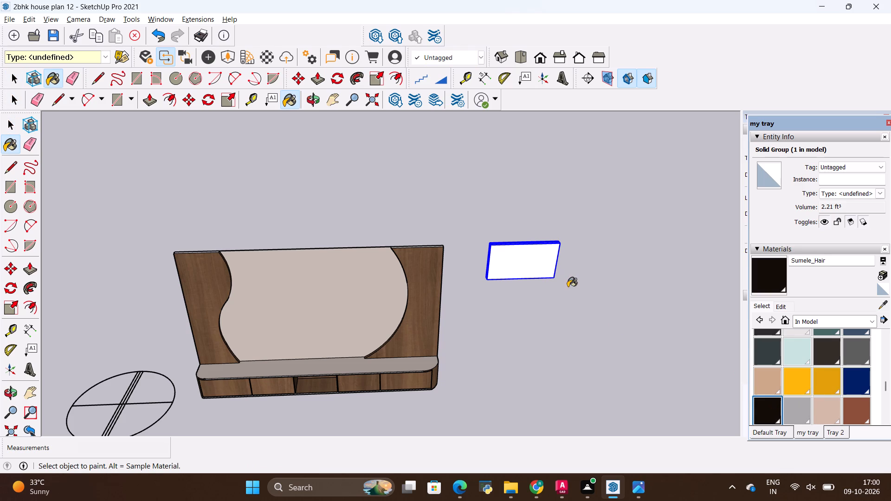
{"action": "left_click", "coordinate": [535, 275]}
{"action": "scroll", "coordinate": [553, 277], "scroll_direction": "up", "scroll_amount": 4}
{"action": "key", "text": "space"}
{"action": "left_click", "coordinate": [578, 278]}
{"action": "scroll", "coordinate": [516, 239], "scroll_direction": "up", "scroll_amount": 8}
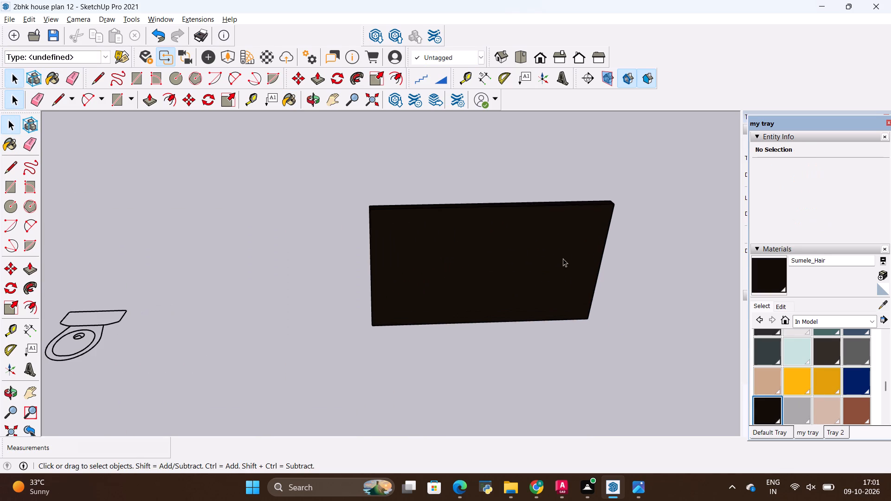
Move the black TV group by its bottom corner back to the TV unit, at the junction of the beige panel and countertop.
{"action": "left_click", "coordinate": [562, 263]}
{"action": "middle_click_drag", "start_coordinate": [562, 274], "coordinate": [564, 258]}
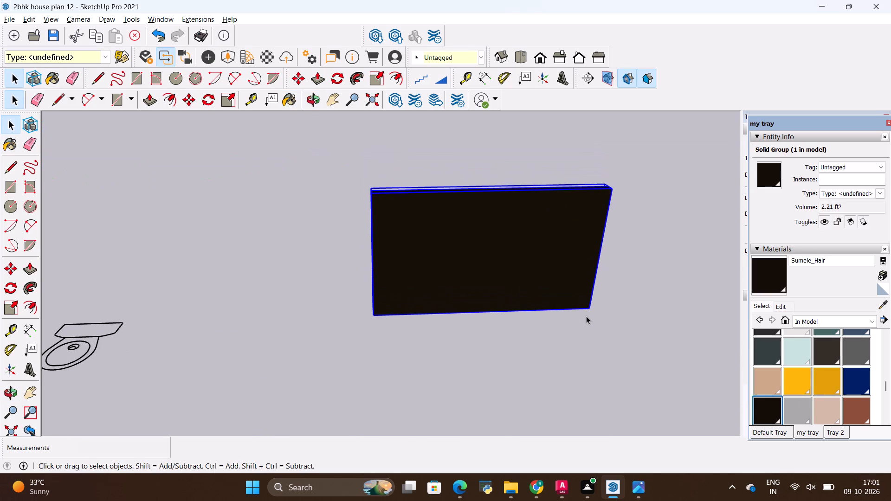
{"action": "key", "text": "m"}
{"action": "left_click_drag", "start_coordinate": [588, 313], "coordinate": [574, 325]}
{"action": "scroll", "coordinate": [551, 313], "scroll_direction": "down", "scroll_amount": 12}
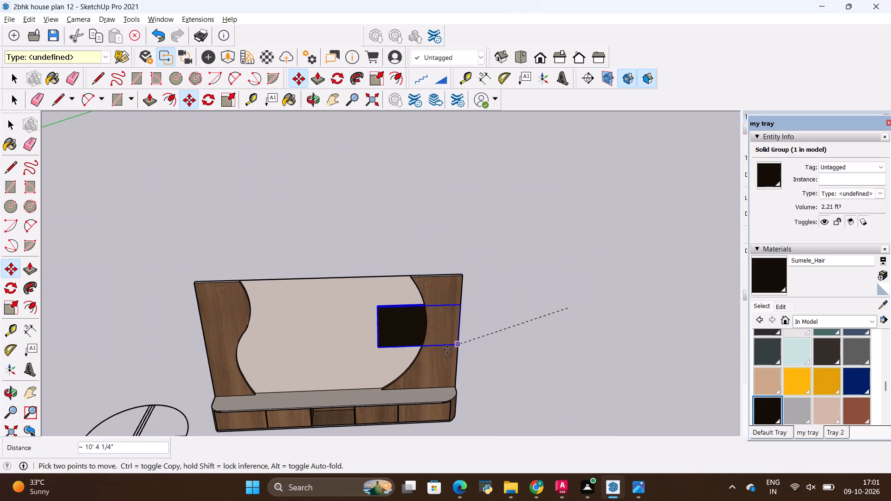
{"action": "left_click", "coordinate": [378, 393]}
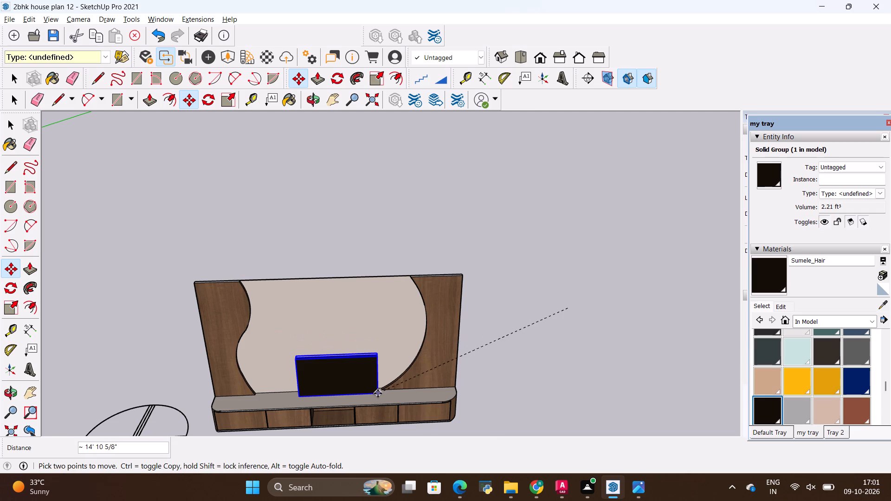
Move the TV group by its upper corner to a clear spot in front of and below the console.
{"action": "scroll", "coordinate": [378, 366], "scroll_direction": "up", "scroll_amount": 16}
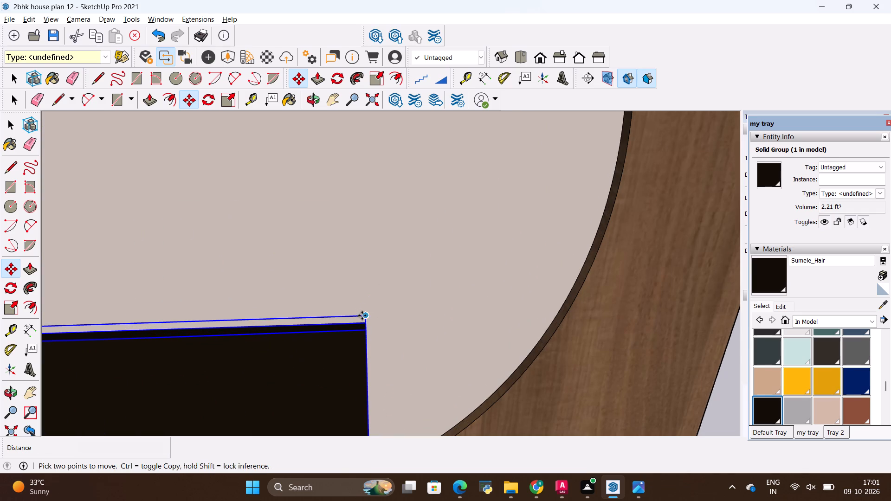
{"action": "left_click", "coordinate": [362, 315]}
{"action": "scroll", "coordinate": [366, 283], "scroll_direction": "down", "scroll_amount": 12}
{"action": "scroll", "coordinate": [411, 292], "scroll_direction": "down", "scroll_amount": 5}
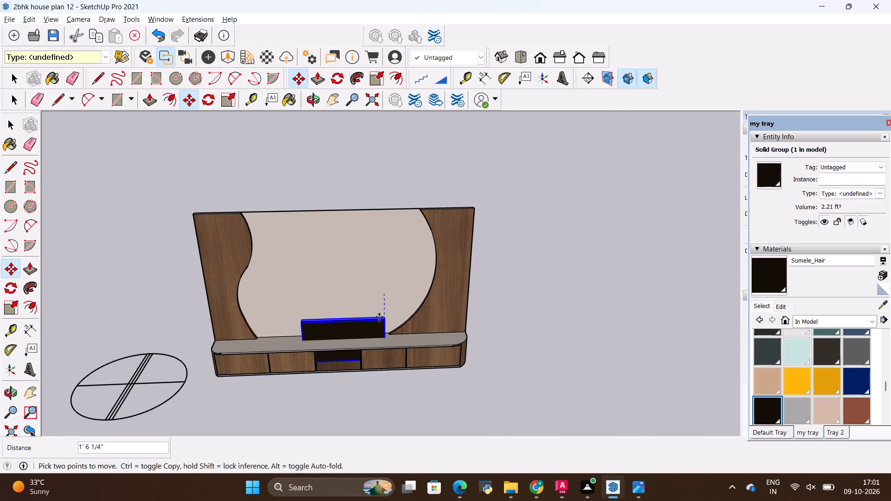
{"action": "left_click", "coordinate": [361, 382]}
Move the TV group by its upper back corner from below the console onto the beige panel.
{"action": "scroll", "coordinate": [379, 343], "scroll_direction": "down", "scroll_amount": 4}
{"action": "middle_click_drag", "start_coordinate": [394, 365], "coordinate": [329, 402]}
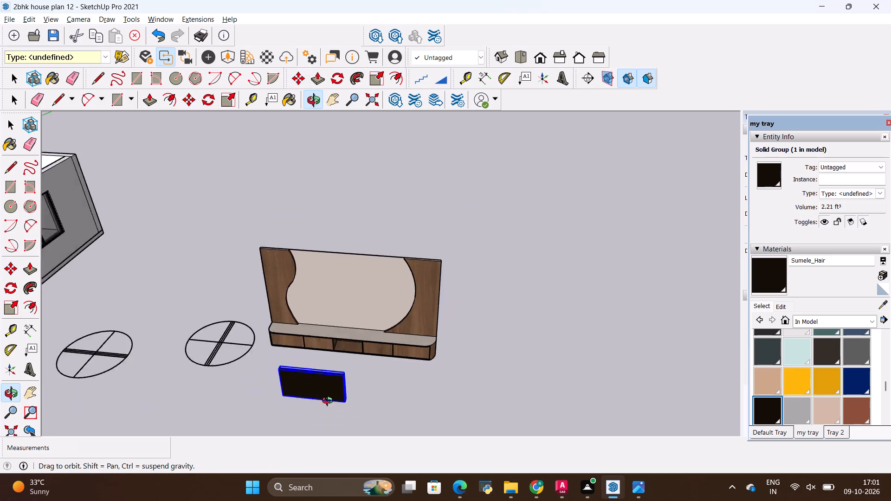
{"action": "middle_click_drag", "start_coordinate": [329, 402], "coordinate": [351, 364]}
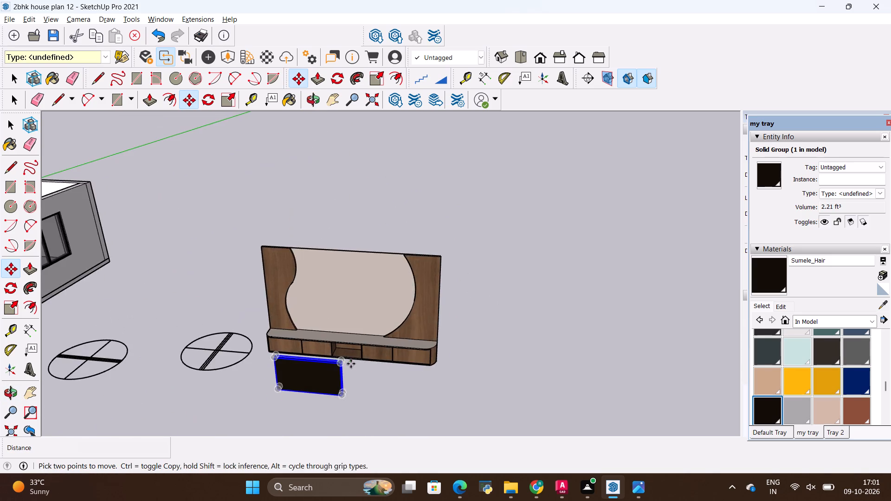
{"action": "scroll", "coordinate": [354, 361], "scroll_direction": "up", "scroll_amount": 18}
{"action": "scroll", "coordinate": [315, 361], "scroll_direction": "down", "scroll_amount": 4}
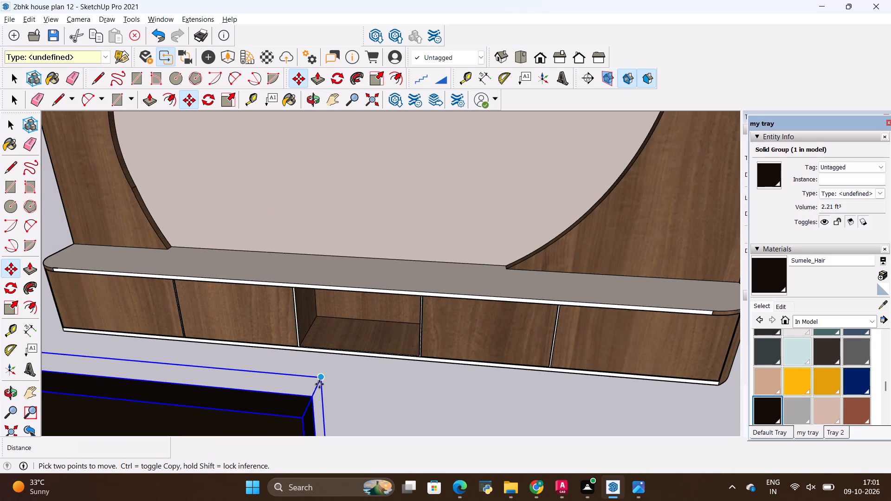
{"action": "left_click", "coordinate": [323, 379]}
{"action": "scroll", "coordinate": [401, 348], "scroll_direction": "down", "scroll_amount": 12}
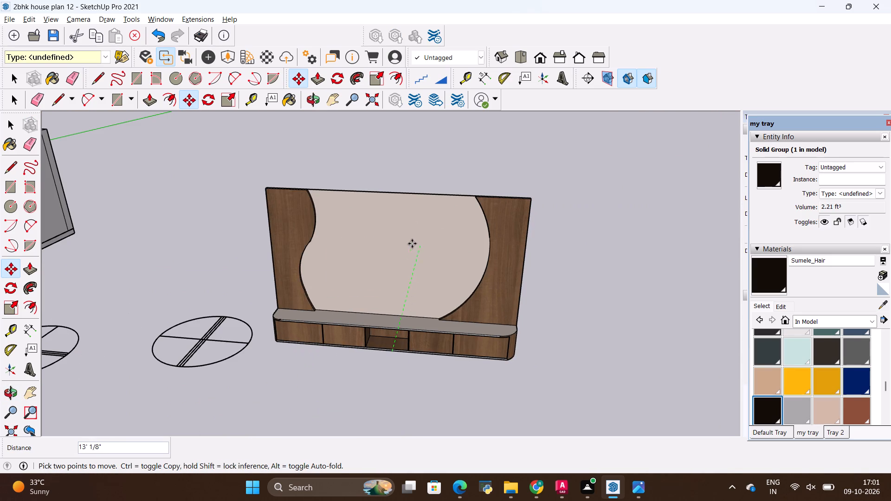
{"action": "left_click", "coordinate": [424, 248]}
Move the TV group by its lower corner out in front of the beige panel, above the countertop.
{"action": "scroll", "coordinate": [406, 244], "scroll_direction": "up", "scroll_amount": 2}
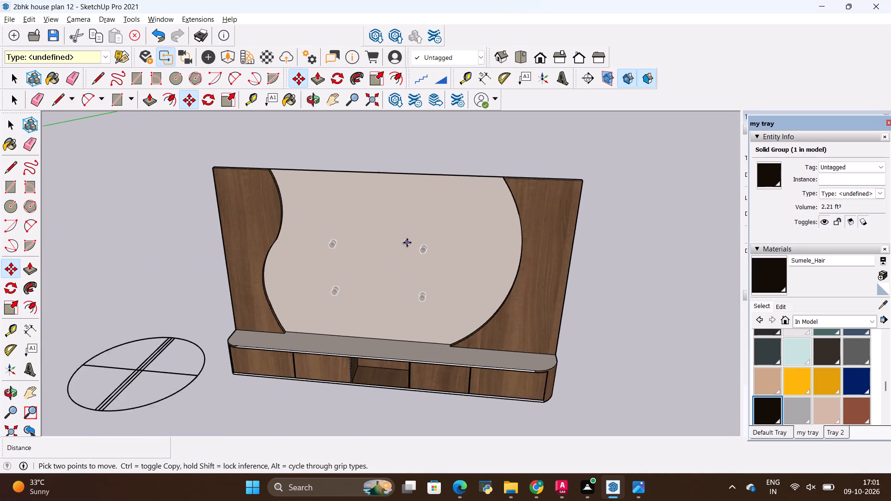
{"action": "scroll", "coordinate": [407, 243], "scroll_direction": "up", "scroll_amount": 11}
{"action": "left_click", "coordinate": [421, 353]}
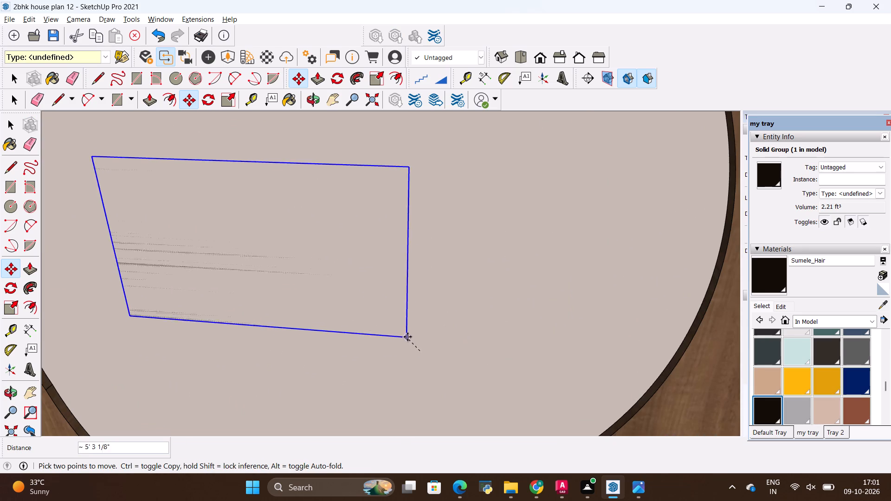
{"action": "scroll", "coordinate": [428, 288], "scroll_direction": "down", "scroll_amount": 6}
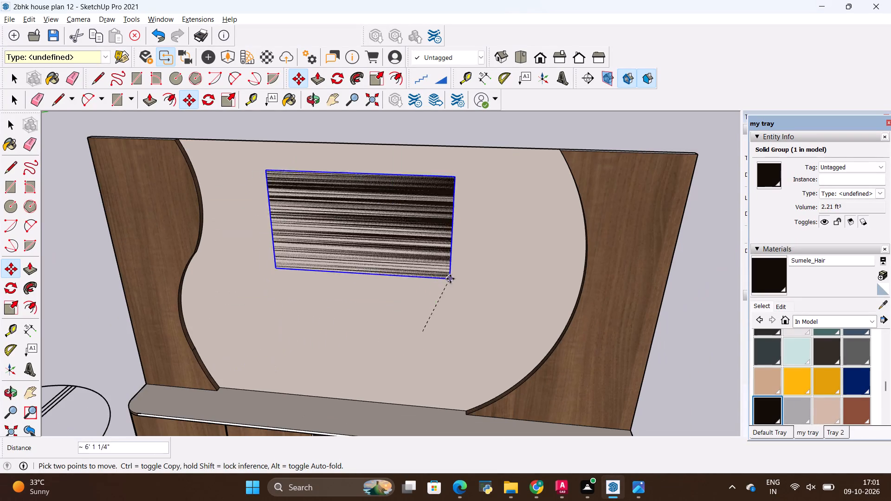
{"action": "middle_click_drag", "start_coordinate": [500, 298], "coordinate": [288, 298]}
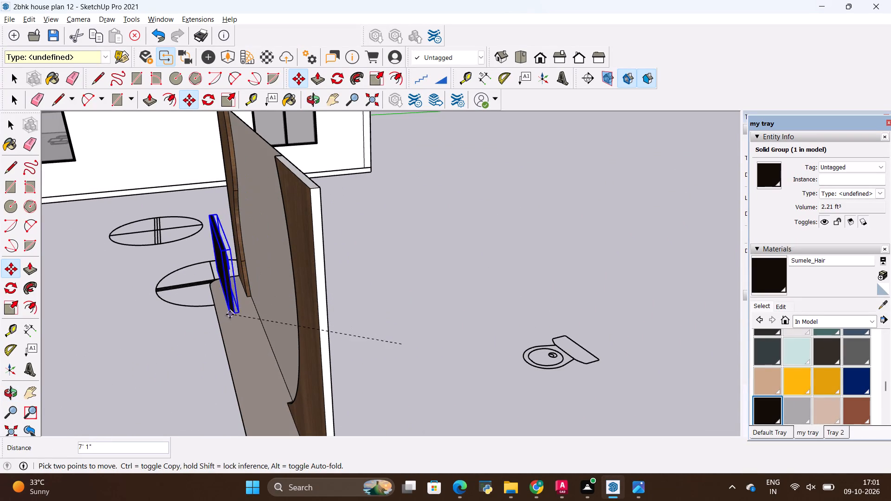
{"action": "left_click", "coordinate": [244, 379]}
Move the TV group by its lower back corner against the beige panel, with the mounting block towards the panel.
{"action": "scroll", "coordinate": [258, 303], "scroll_direction": "up", "scroll_amount": 7}
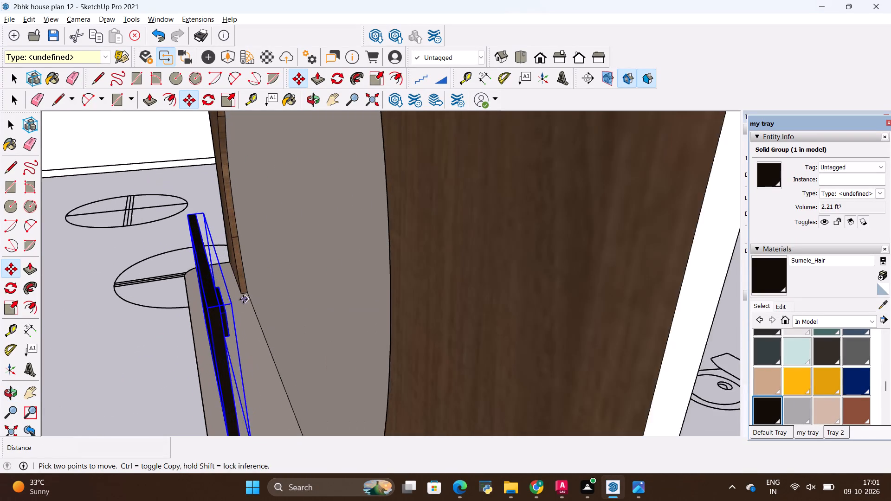
{"action": "scroll", "coordinate": [243, 299], "scroll_direction": "up", "scroll_amount": 3}
{"action": "scroll", "coordinate": [191, 340], "scroll_direction": "up", "scroll_amount": 1}
{"action": "left_click", "coordinate": [200, 338]}
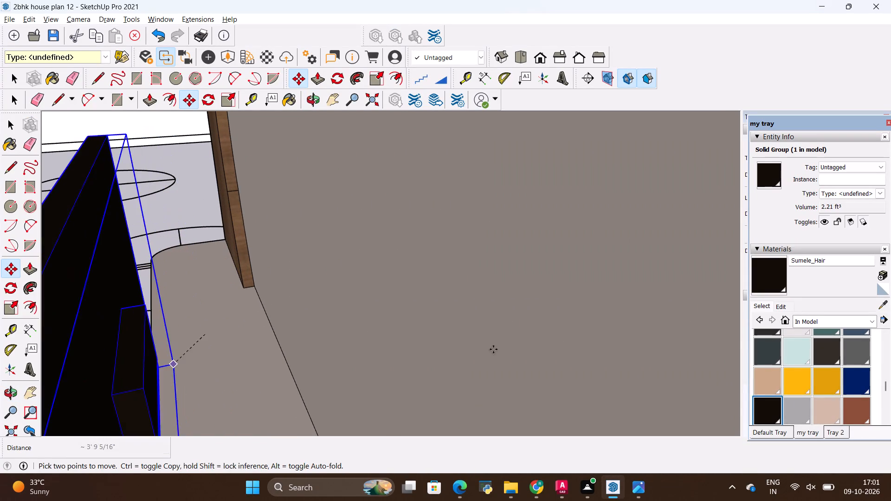
{"action": "scroll", "coordinate": [518, 342], "scroll_direction": "down", "scroll_amount": 5}
{"action": "scroll", "coordinate": [403, 337], "scroll_direction": "down", "scroll_amount": 6}
{"action": "scroll", "coordinate": [553, 283], "scroll_direction": "down", "scroll_amount": 6}
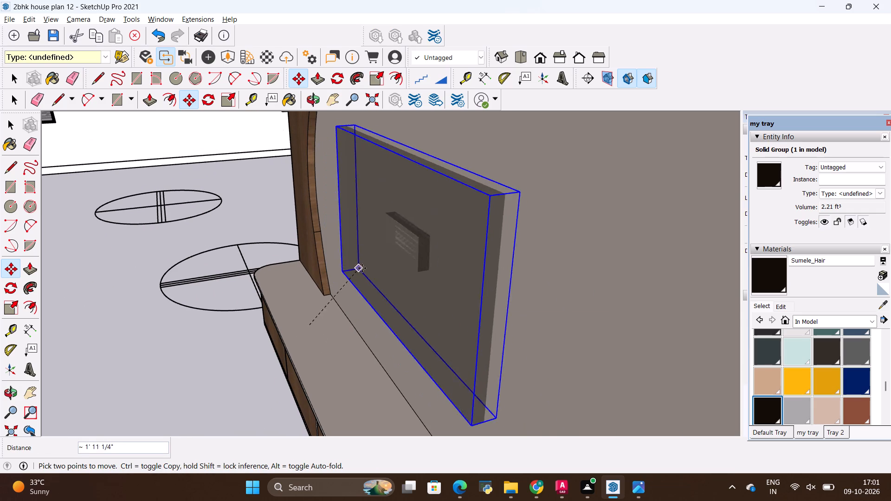
{"action": "left_click", "coordinate": [414, 260]}
Move the TV group by its lower corner about 2' 9" along the beige panel, away from its large convex curve, and deselect it.
{"action": "scroll", "coordinate": [385, 290], "scroll_direction": "down", "scroll_amount": 12}
{"action": "scroll", "coordinate": [467, 292], "scroll_direction": "up", "scroll_amount": 8}
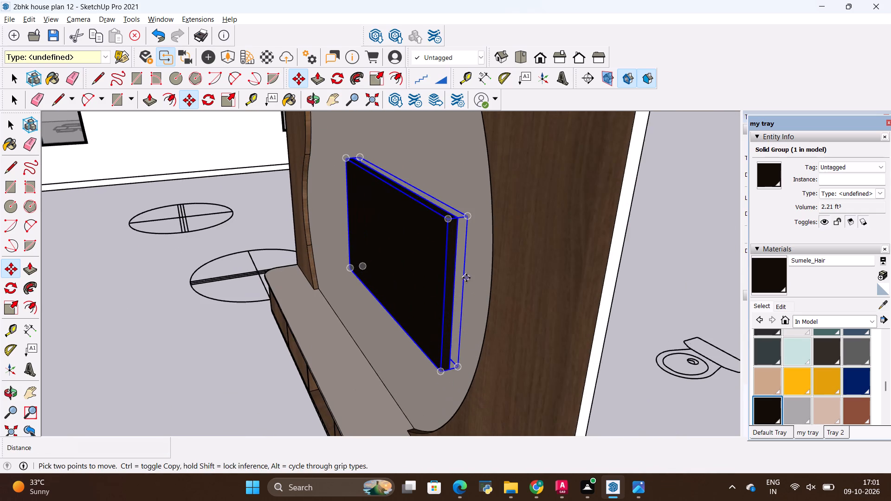
{"action": "scroll", "coordinate": [466, 278], "scroll_direction": "down", "scroll_amount": 6}
{"action": "scroll", "coordinate": [310, 321], "scroll_direction": "up", "scroll_amount": 1}
{"action": "middle_click_drag", "start_coordinate": [310, 321], "coordinate": [543, 367]}
{"action": "scroll", "coordinate": [343, 269], "scroll_direction": "down", "scroll_amount": 6}
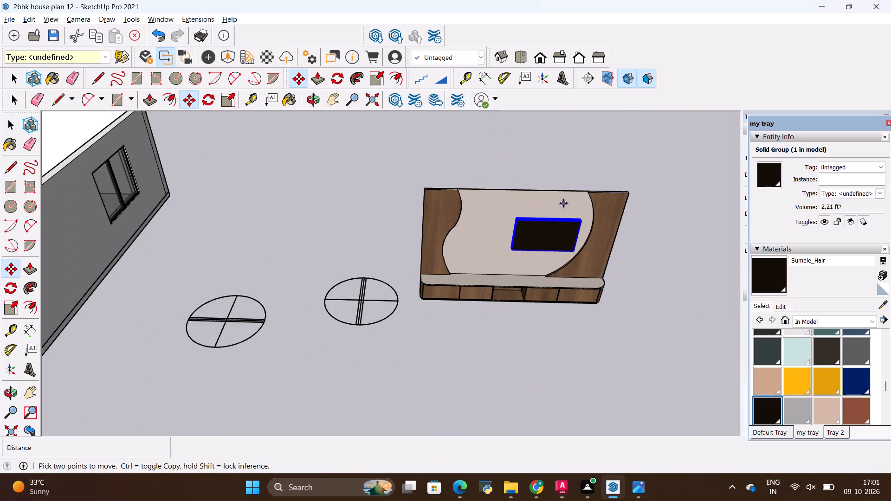
{"action": "scroll", "coordinate": [568, 198], "scroll_direction": "up", "scroll_amount": 8}
{"action": "middle_click_drag", "start_coordinate": [504, 318], "coordinate": [647, 161]}
{"action": "scroll", "coordinate": [473, 212], "scroll_direction": "up", "scroll_amount": 4}
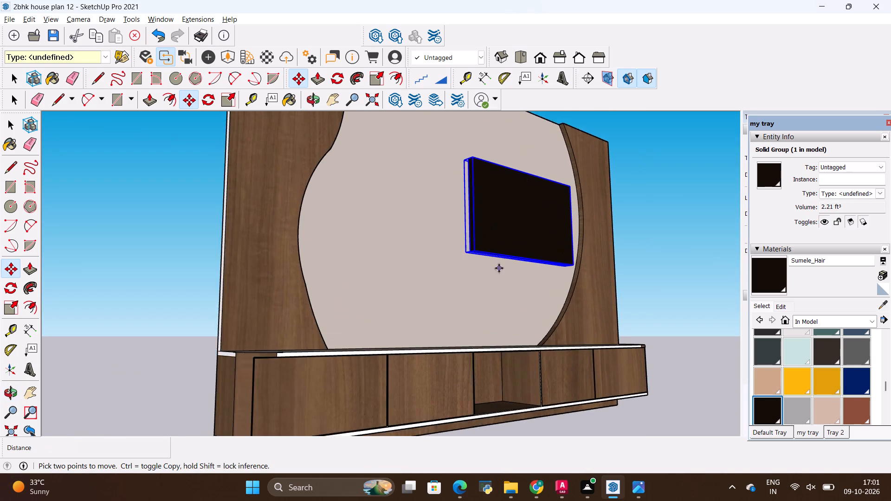
{"action": "scroll", "coordinate": [499, 268], "scroll_direction": "up", "scroll_amount": 3}
{"action": "scroll", "coordinate": [420, 275], "scroll_direction": "up", "scroll_amount": 1}
{"action": "left_click", "coordinate": [455, 252]}
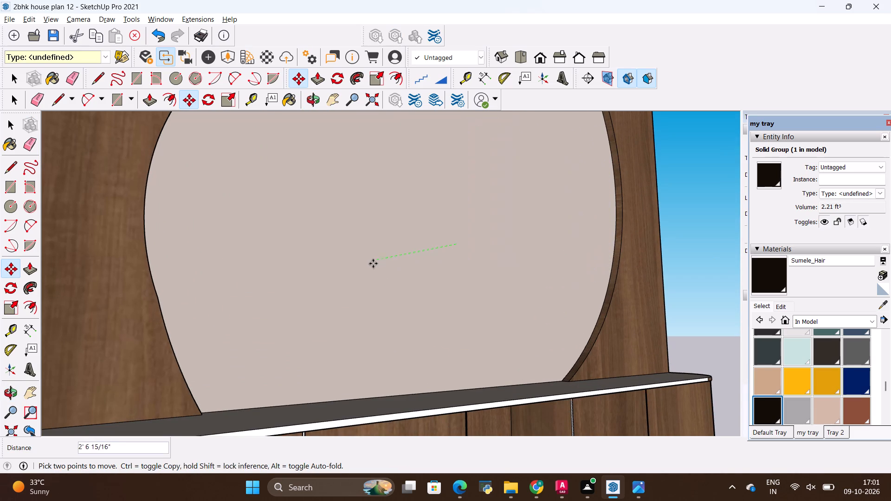
{"action": "middle_click_drag", "start_coordinate": [406, 261], "coordinate": [469, 319]}
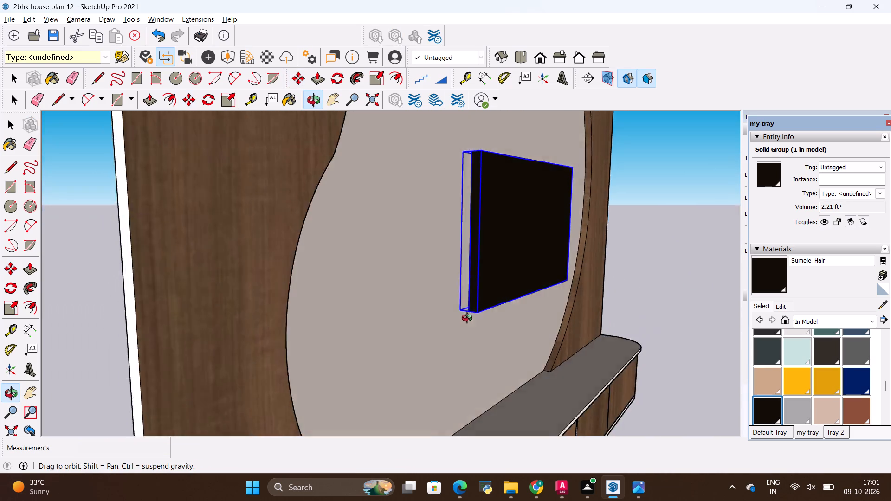
{"action": "middle_click_drag", "start_coordinate": [469, 319], "coordinate": [525, 346]}
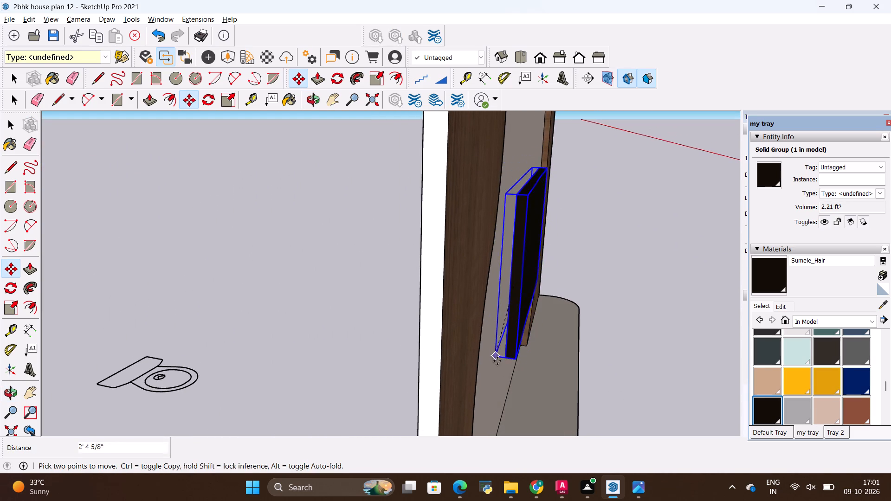
{"action": "left_click", "coordinate": [492, 368]}
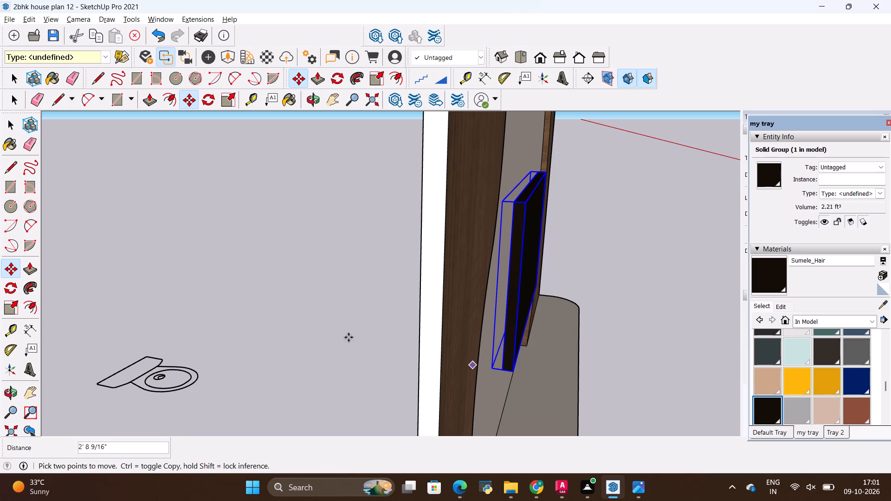
{"action": "key", "text": "space"}
{"action": "left_click", "coordinate": [331, 322]}
Examine the mounted TV's placement on the beige panel from the front and from above.
{"action": "scroll", "coordinate": [330, 315], "scroll_direction": "down", "scroll_amount": 5}
{"action": "middle_click_drag", "start_coordinate": [430, 327], "coordinate": [157, 297]}
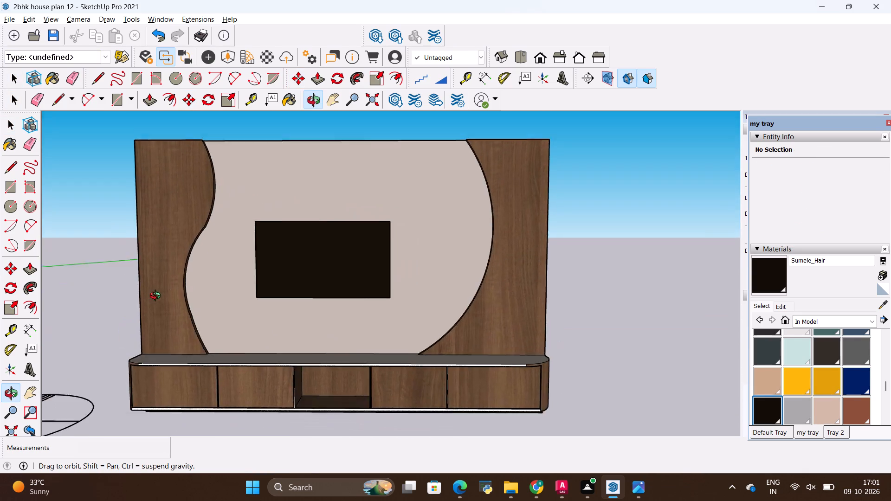
{"action": "middle_click_drag", "start_coordinate": [157, 297], "coordinate": [141, 314]}
{"action": "scroll", "coordinate": [312, 220], "scroll_direction": "down", "scroll_amount": 6}
{"action": "middle_click_drag", "start_coordinate": [313, 221], "coordinate": [388, 302]}
{"action": "scroll", "coordinate": [313, 221], "scroll_direction": "up", "scroll_amount": 1}
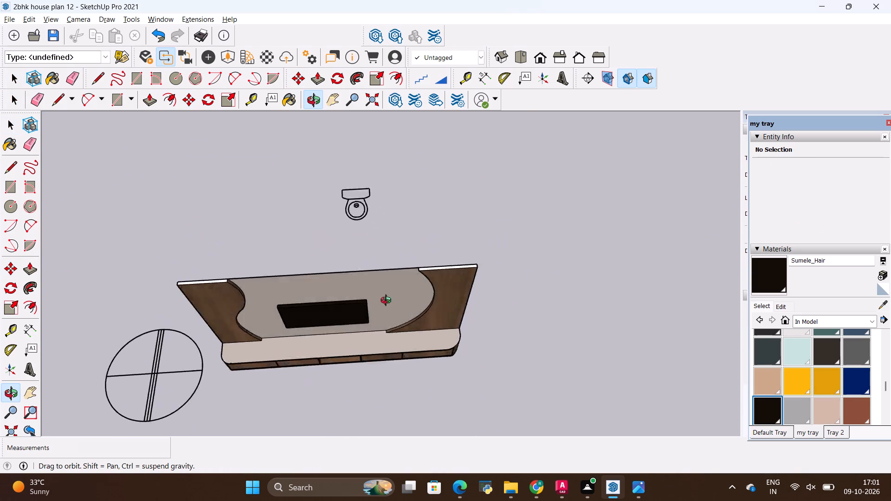
{"action": "middle_click_drag", "start_coordinate": [388, 302], "coordinate": [396, 200]}
{"action": "key", "text": "space"}
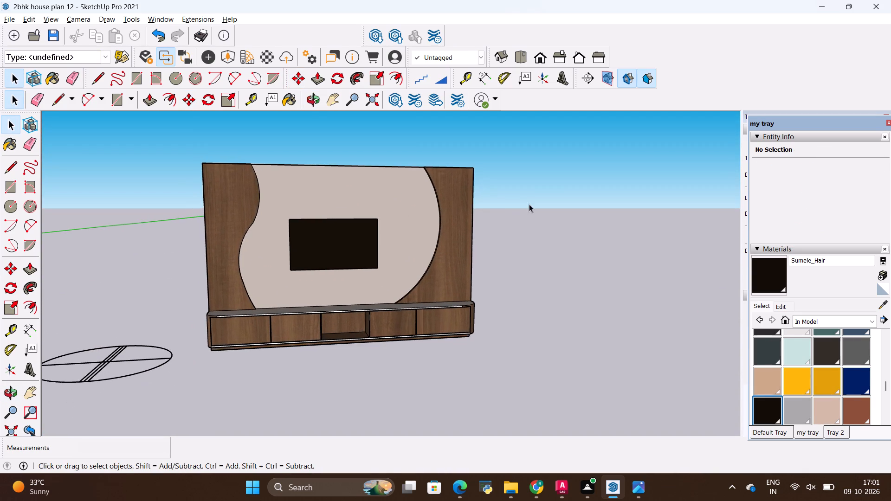
{"action": "left_click", "coordinate": [529, 204]}
{"action": "scroll", "coordinate": [325, 154], "scroll_direction": "up", "scroll_amount": 6}
{"action": "scroll", "coordinate": [327, 174], "scroll_direction": "down", "scroll_amount": 6}
{"action": "middle_click_drag", "start_coordinate": [342, 202], "coordinate": [304, 180]}
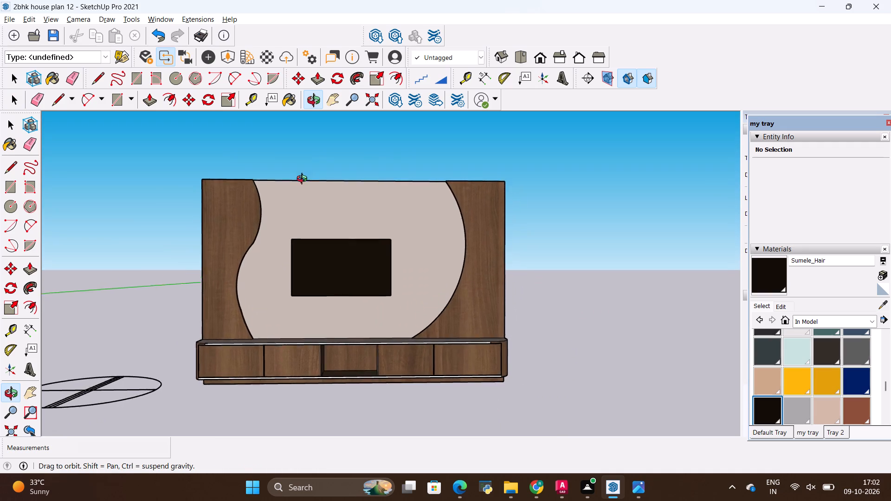
{"action": "middle_click_drag", "start_coordinate": [304, 180], "coordinate": [295, 186]}
{"action": "scroll", "coordinate": [298, 199], "scroll_direction": "up", "scroll_amount": 9}
{"action": "scroll", "coordinate": [374, 258], "scroll_direction": "down", "scroll_amount": 6}
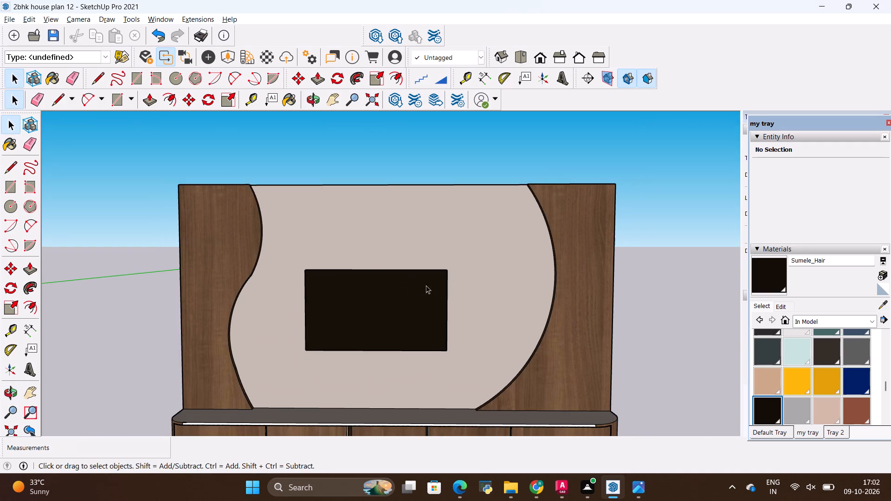
Paint the TV group pure black with Color M09 from the Colors material collection.
{"action": "left_click", "coordinate": [824, 319]}
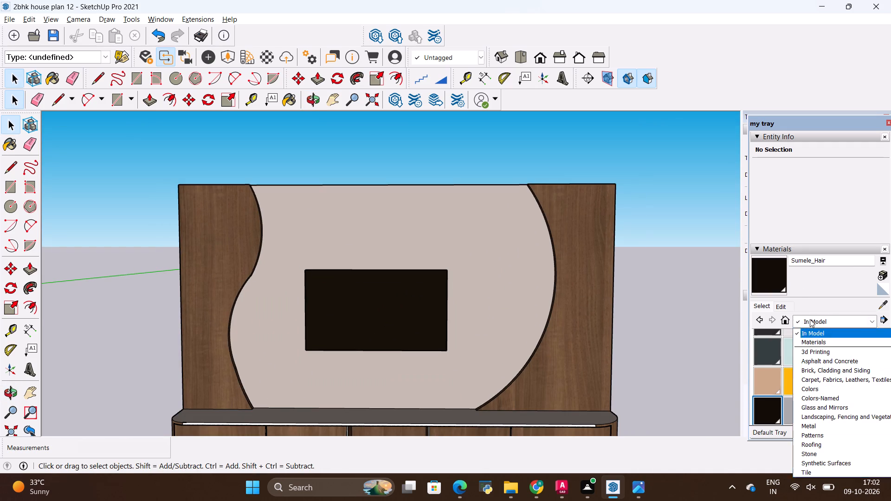
{"action": "left_click", "coordinate": [818, 389]}
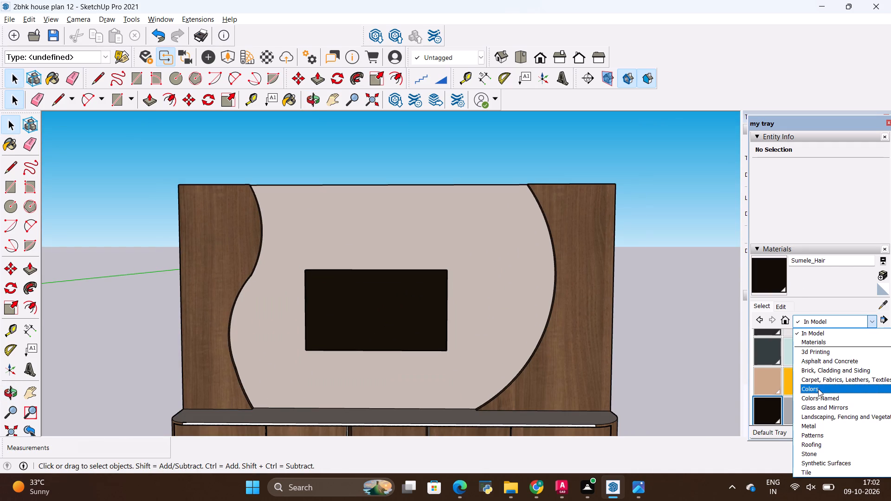
{"action": "scroll", "coordinate": [807, 359], "scroll_direction": "down", "scroll_amount": 11}
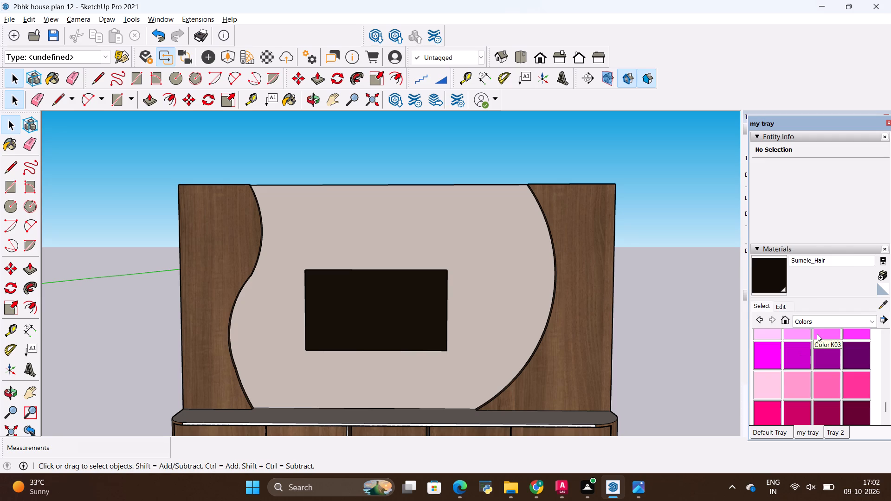
{"action": "scroll", "coordinate": [817, 334], "scroll_direction": "down", "scroll_amount": 9}
{"action": "scroll", "coordinate": [812, 253], "scroll_direction": "up", "scroll_amount": 5}
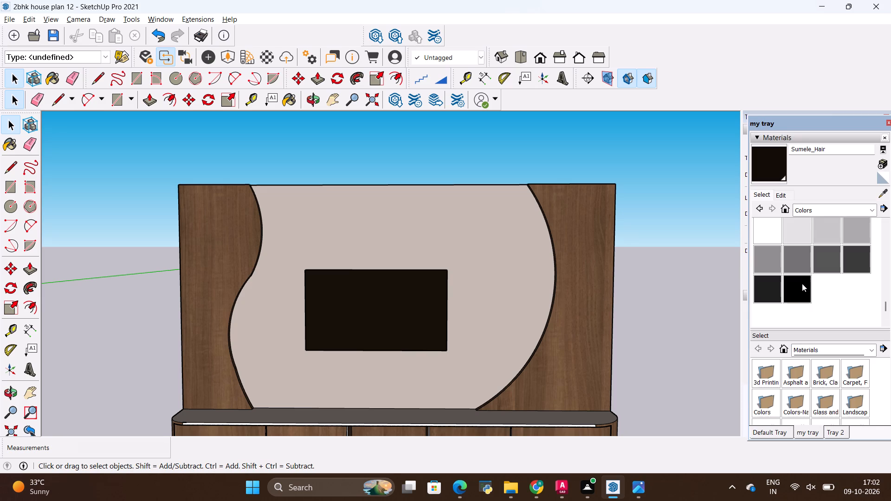
{"action": "left_click", "coordinate": [801, 285]}
{"action": "left_click", "coordinate": [380, 291]}
{"action": "key", "text": "space"}
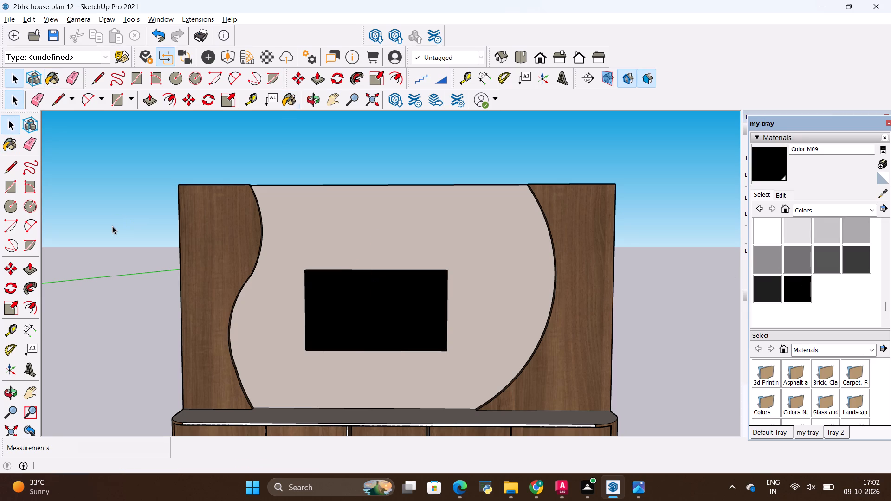
{"action": "left_click", "coordinate": [112, 226]}
Compare the finished TV wall unit with the reference photo in Photos.
{"action": "scroll", "coordinate": [371, 253], "scroll_direction": "down", "scroll_amount": 6}
{"action": "middle_click_drag", "start_coordinate": [373, 253], "coordinate": [503, 289]}
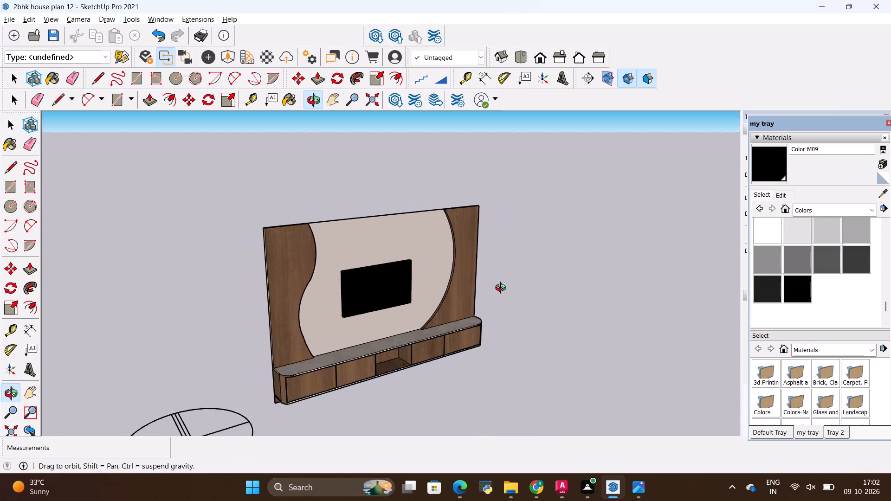
{"action": "middle_click_drag", "start_coordinate": [503, 289], "coordinate": [453, 245]}
{"action": "key", "text": "alt+Tab"}
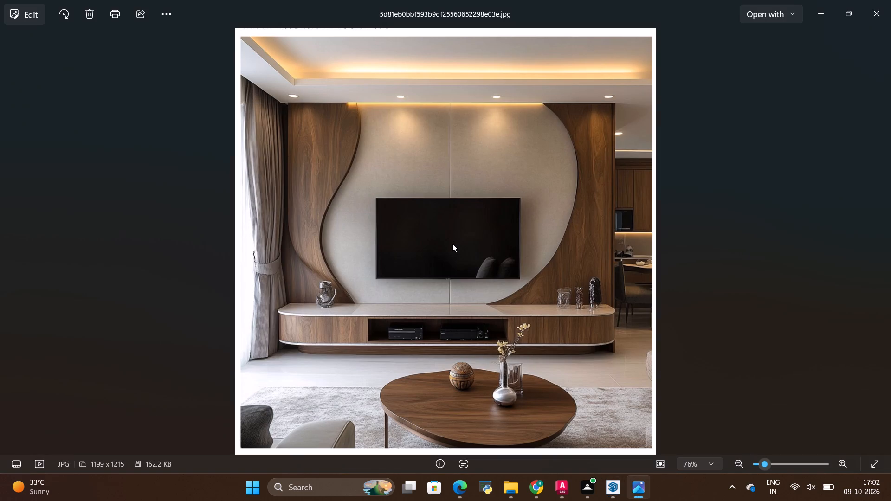
{"action": "key", "text": "alt+Tab"}
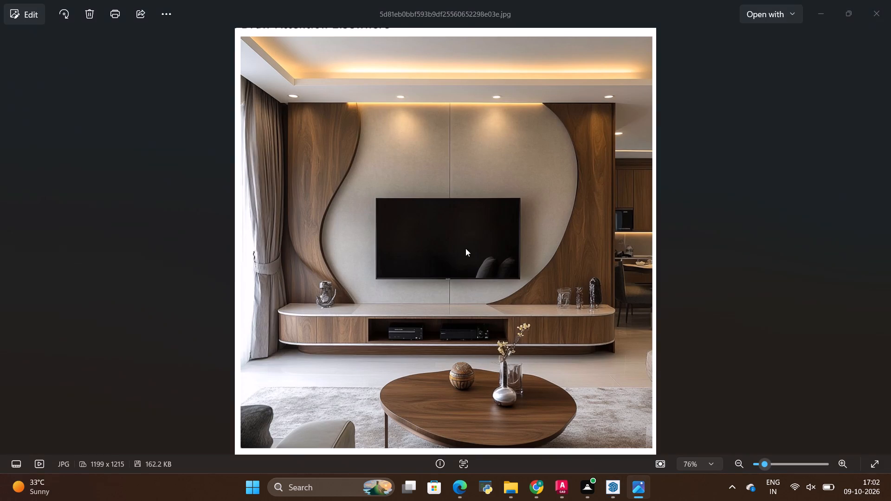
{"action": "scroll", "coordinate": [351, 316], "scroll_direction": "down", "scroll_amount": 2}
{"action": "middle_click_drag", "start_coordinate": [347, 313], "coordinate": [299, 359]}
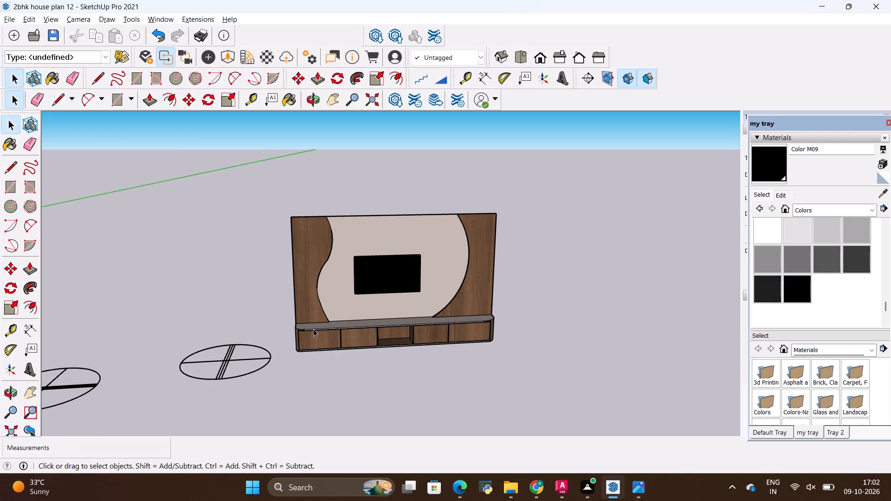
Import the SKT_Nearly+Natural+5'+Kentia+Palm+Silk+Tree model from the ALL 3D WAREHOUSE ITEMS folder and place it beside the TV unit.
{"action": "left_click", "coordinate": [4, 24]}
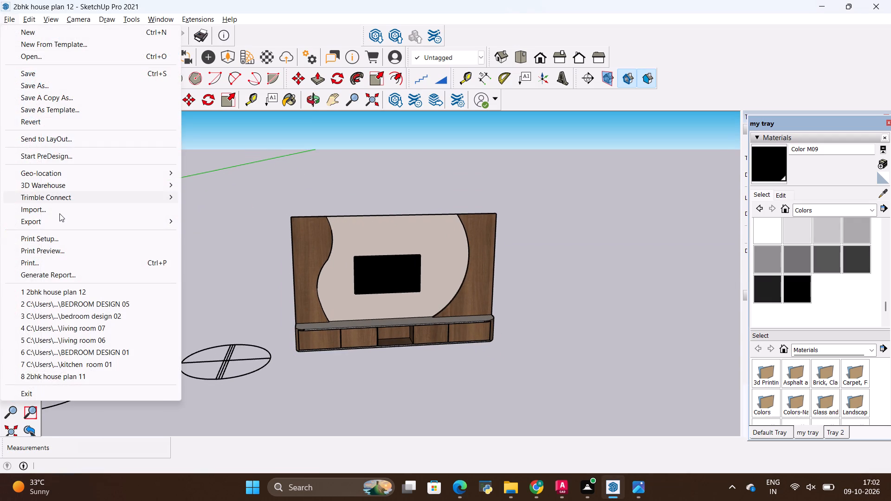
{"action": "left_click", "coordinate": [59, 213]}
{"action": "scroll", "coordinate": [528, 222], "scroll_direction": "down", "scroll_amount": 2}
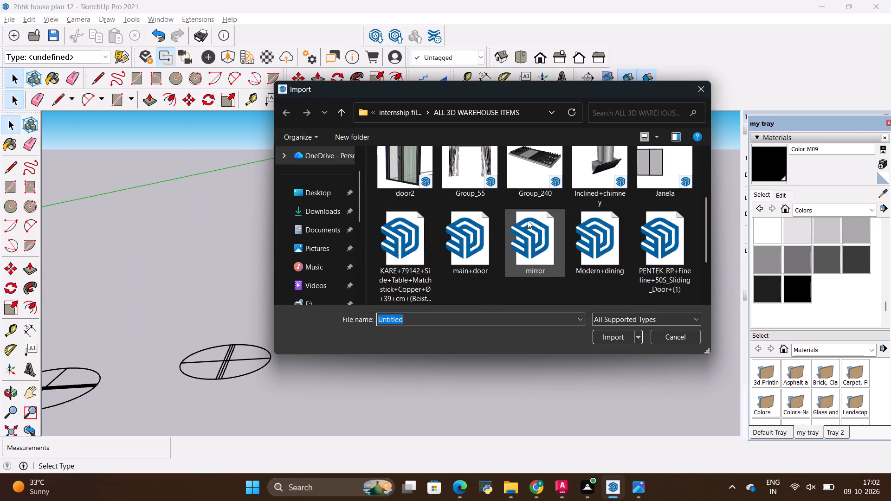
{"action": "scroll", "coordinate": [528, 215], "scroll_direction": "down", "scroll_amount": 3}
{"action": "left_click", "coordinate": [531, 250]}
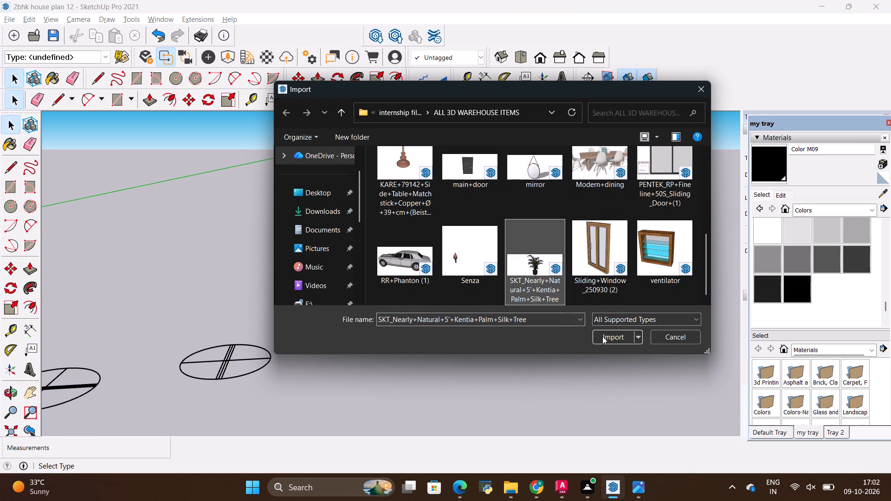
{"action": "left_click", "coordinate": [604, 337]}
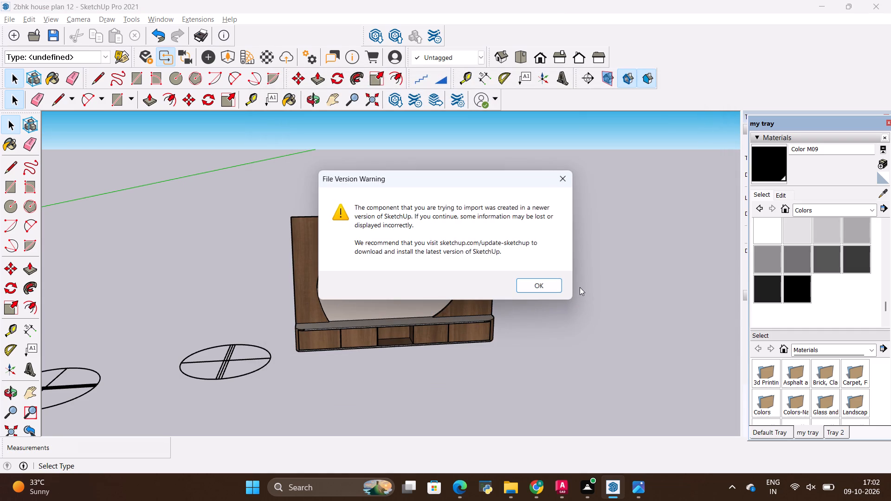
{"action": "left_click", "coordinate": [541, 289]}
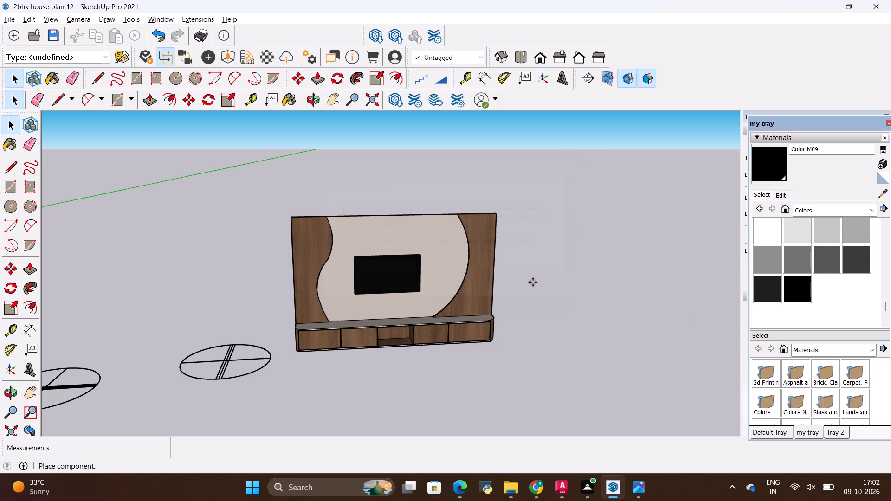
{"action": "left_click", "coordinate": [530, 313]}
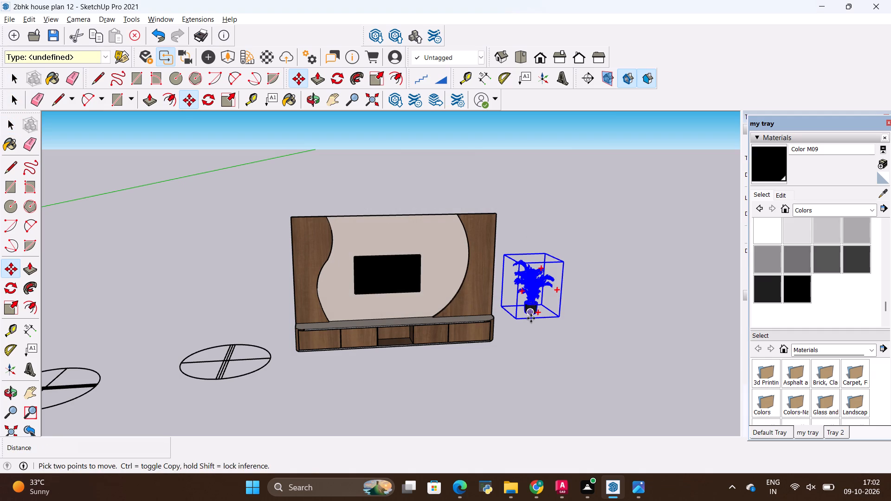
Scale the imported palm plant down uniformly from its upper corner.
{"action": "key", "text": "s"}
{"action": "left_click", "coordinate": [545, 250]}
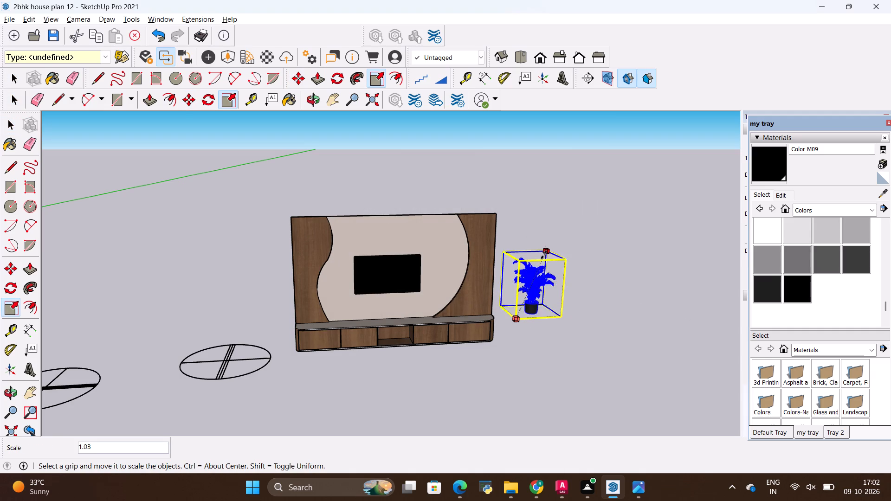
{"action": "left_click", "coordinate": [537, 274]}
{"action": "key", "text": "space"}
{"action": "left_click", "coordinate": [572, 267]}
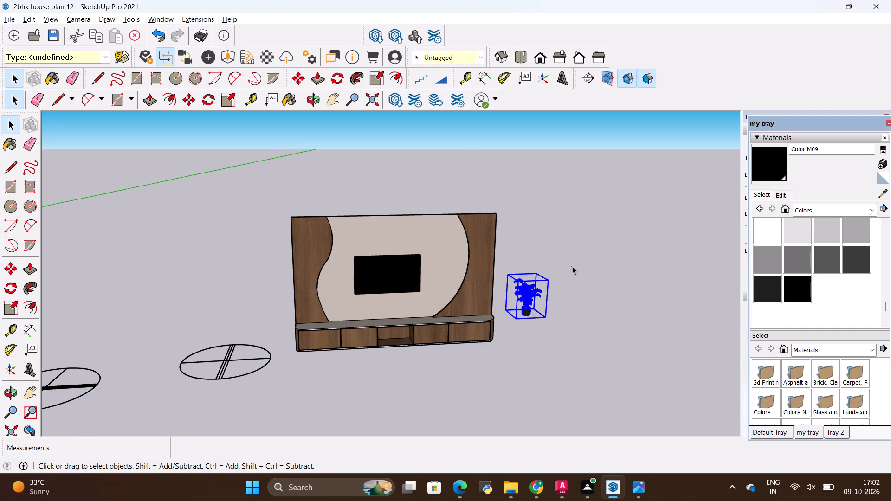
Move the palm by its pot base onto the grey cabinet top, at the end below the S-curved wood panel.
{"action": "left_click", "coordinate": [526, 301]}
{"action": "key", "text": "m"}
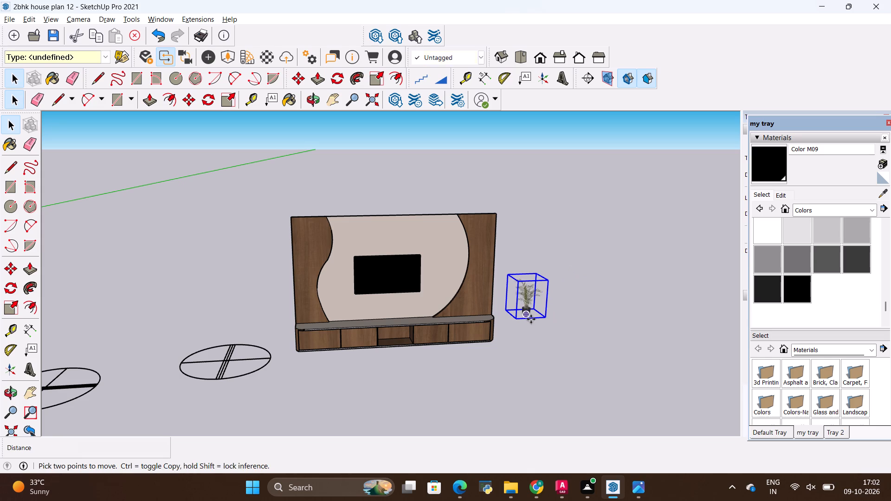
{"action": "scroll", "coordinate": [525, 312], "scroll_direction": "up", "scroll_amount": 12}
{"action": "left_click", "coordinate": [525, 318]}
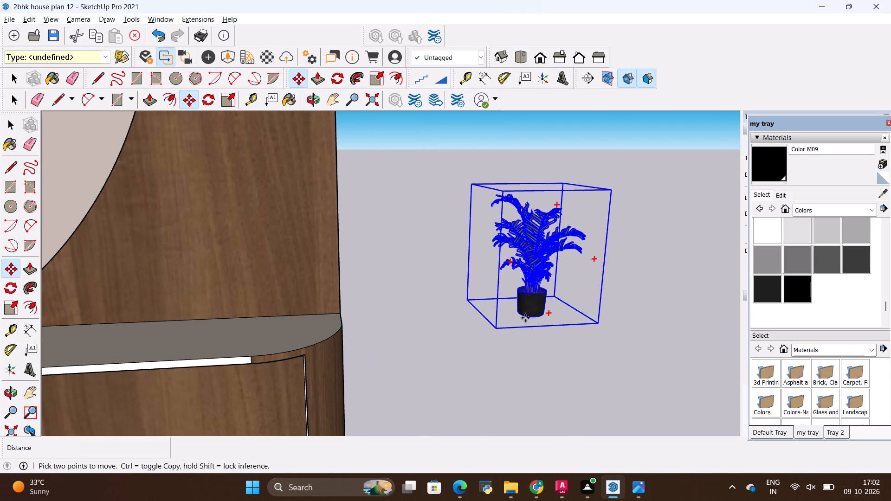
{"action": "scroll", "coordinate": [163, 312], "scroll_direction": "down", "scroll_amount": 6}
{"action": "scroll", "coordinate": [678, 315], "scroll_direction": "down", "scroll_amount": 6}
{"action": "scroll", "coordinate": [25, 299], "scroll_direction": "up", "scroll_amount": 2}
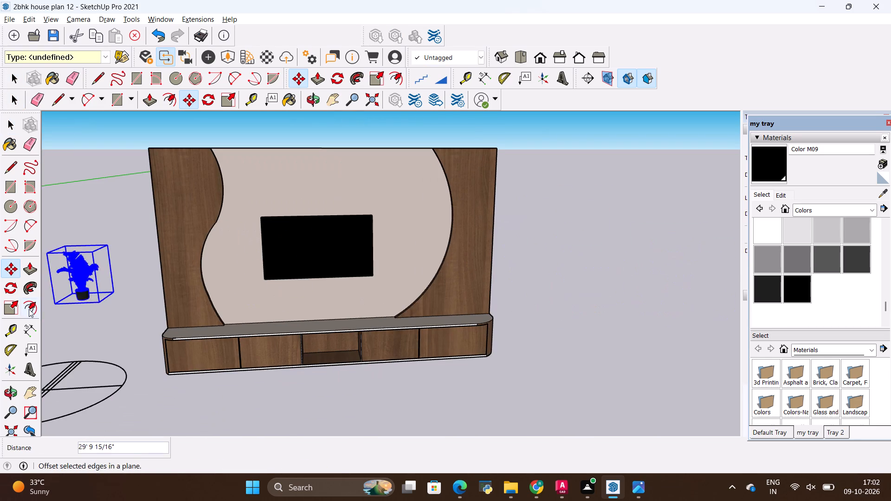
{"action": "scroll", "coordinate": [29, 309], "scroll_direction": "up", "scroll_amount": 14}
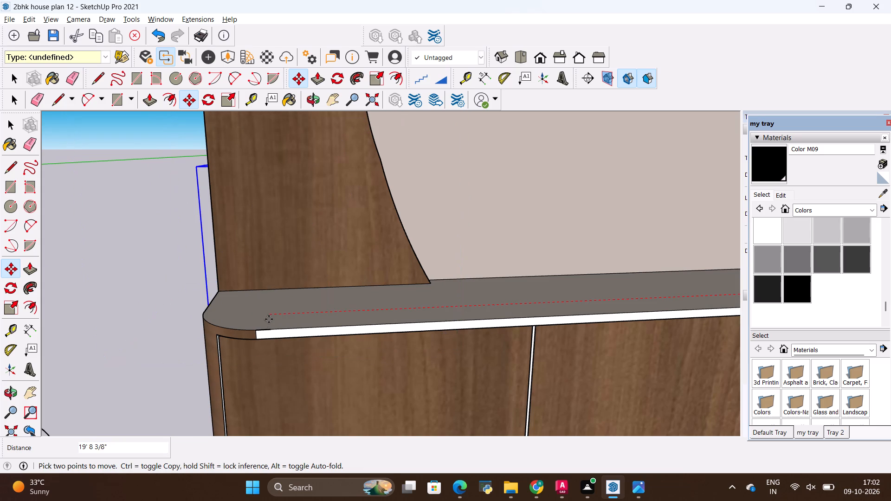
{"action": "left_click", "coordinate": [271, 322]}
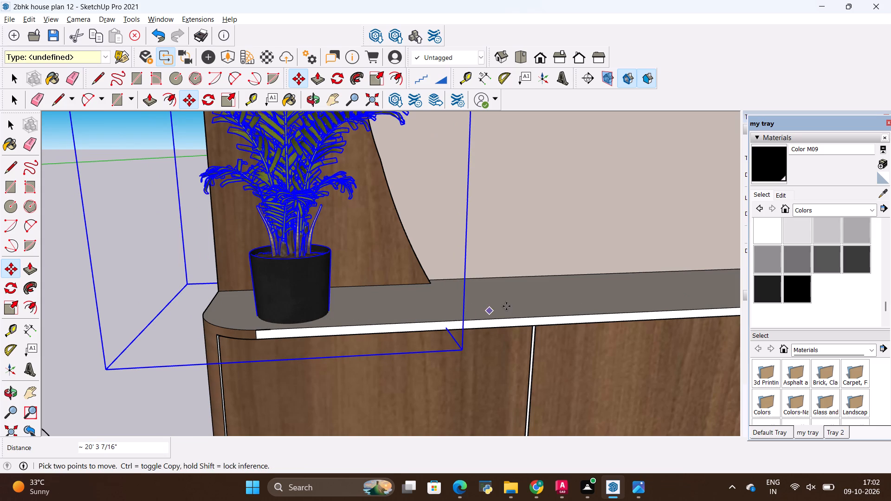
{"action": "key", "text": "space"}
{"action": "left_click", "coordinate": [506, 306]}
Shift the potted palm about 6 1/2" along the cabinet top towards the TV, and deselect it.
{"action": "scroll", "coordinate": [492, 291], "scroll_direction": "down", "scroll_amount": 6}
{"action": "scroll", "coordinate": [443, 244], "scroll_direction": "down", "scroll_amount": 5}
{"action": "middle_click_drag", "start_coordinate": [453, 242], "coordinate": [383, 263]}
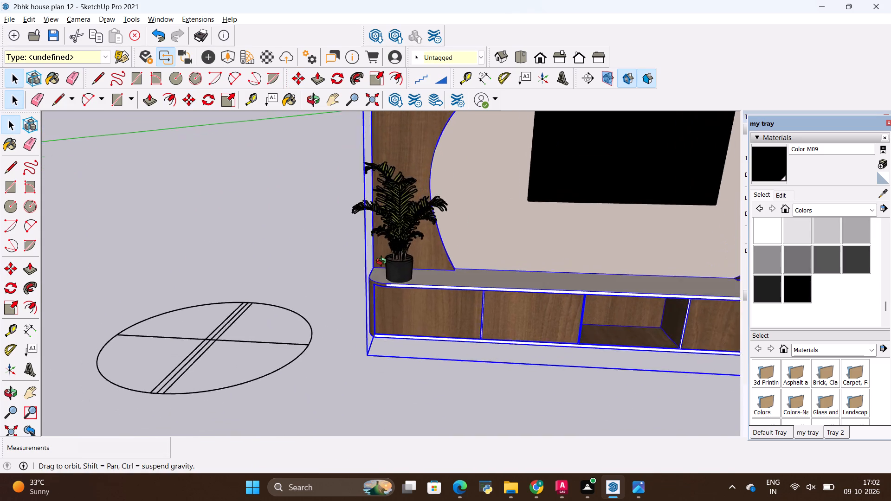
{"action": "middle_click_drag", "start_coordinate": [383, 263], "coordinate": [340, 261]}
{"action": "left_click", "coordinate": [336, 248]}
{"action": "scroll", "coordinate": [402, 255], "scroll_direction": "up", "scroll_amount": 4}
{"action": "left_click", "coordinate": [399, 266]}
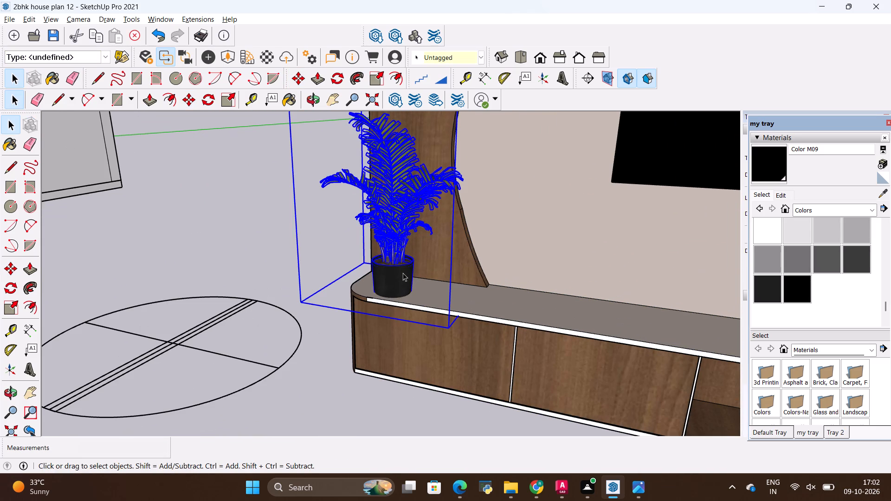
{"action": "key", "text": "m"}
{"action": "scroll", "coordinate": [409, 286], "scroll_direction": "up", "scroll_amount": 4}
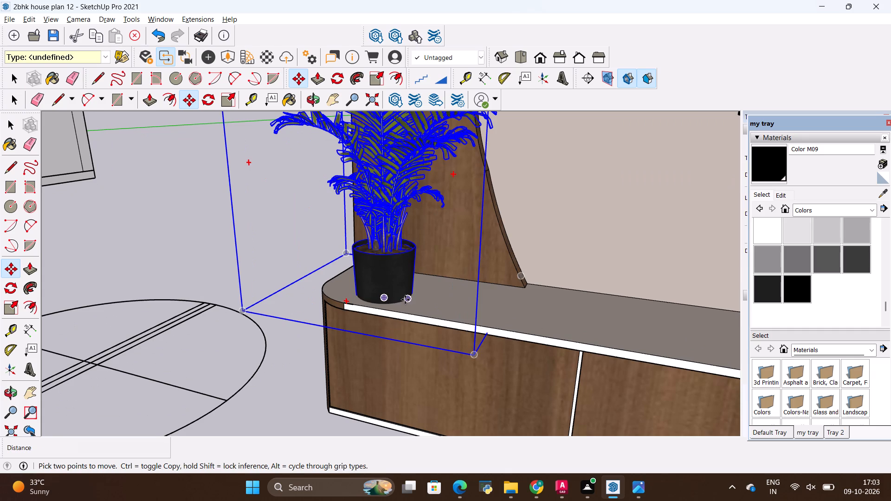
{"action": "left_click", "coordinate": [405, 300]}
{"action": "left_click", "coordinate": [450, 302]}
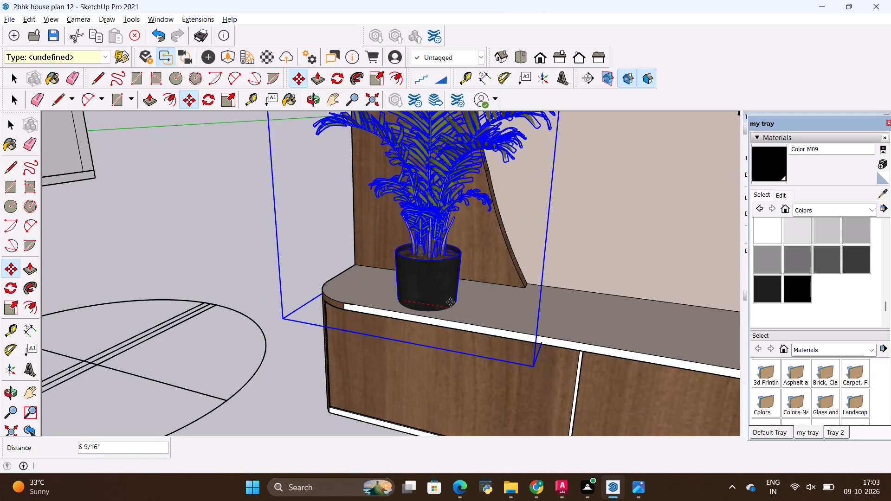
{"action": "key", "text": "space"}
{"action": "left_click", "coordinate": [211, 238]}
Examine the TV unit with its potted palm from the front and compare it with the reference photo in Photos.
{"action": "scroll", "coordinate": [209, 238], "scroll_direction": "down", "scroll_amount": 6}
{"action": "scroll", "coordinate": [221, 238], "scroll_direction": "up", "scroll_amount": 1}
{"action": "scroll", "coordinate": [223, 238], "scroll_direction": "down", "scroll_amount": 3}
{"action": "scroll", "coordinate": [223, 238], "scroll_direction": "up", "scroll_amount": 1}
{"action": "scroll", "coordinate": [223, 238], "scroll_direction": "down", "scroll_amount": 8}
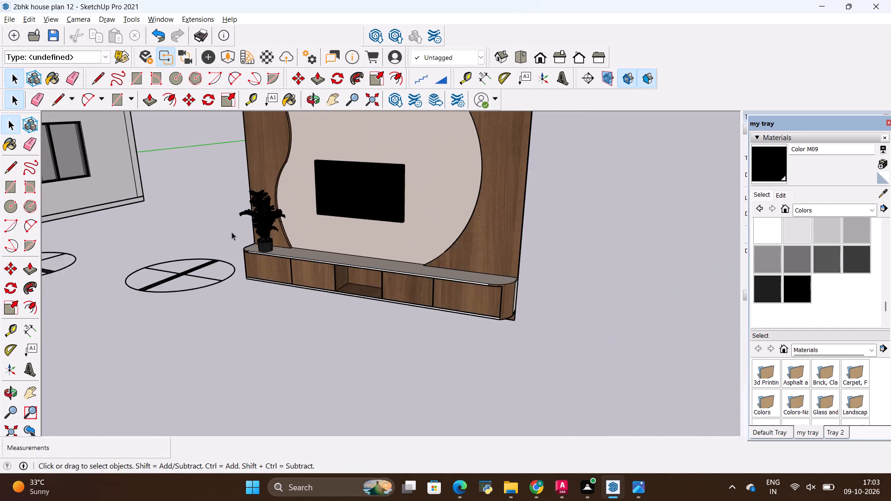
{"action": "middle_click_drag", "start_coordinate": [243, 230], "coordinate": [362, 228]}
{"action": "scroll", "coordinate": [352, 228], "scroll_direction": "down", "scroll_amount": 10}
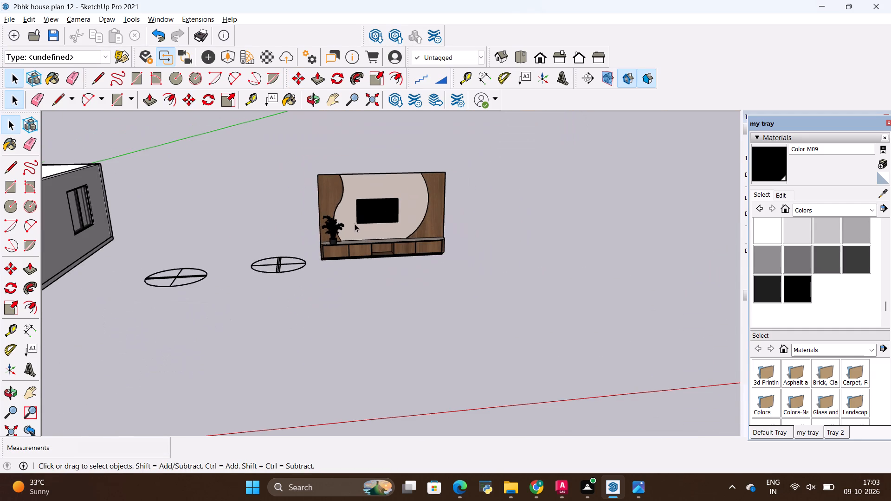
{"action": "key", "text": "space"}
{"action": "left_click", "coordinate": [423, 152]}
{"action": "scroll", "coordinate": [414, 167], "scroll_direction": "up", "scroll_amount": 6}
{"action": "key", "text": "alt+Tab"}
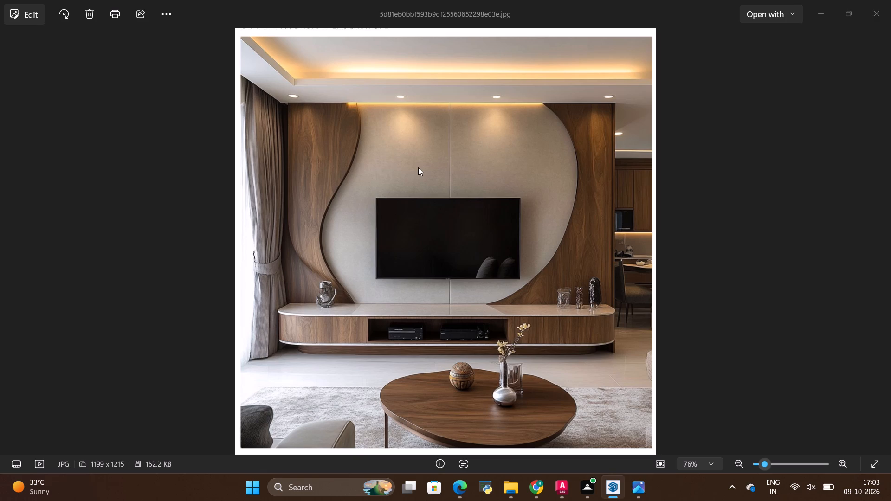
{"action": "key", "text": "alt+Tab"}
Copy the potted palm about 11' 10" along the cabinet top to its opposite end, below the convex wood panel, and deselect it.
{"action": "scroll", "coordinate": [408, 239], "scroll_direction": "up", "scroll_amount": 5}
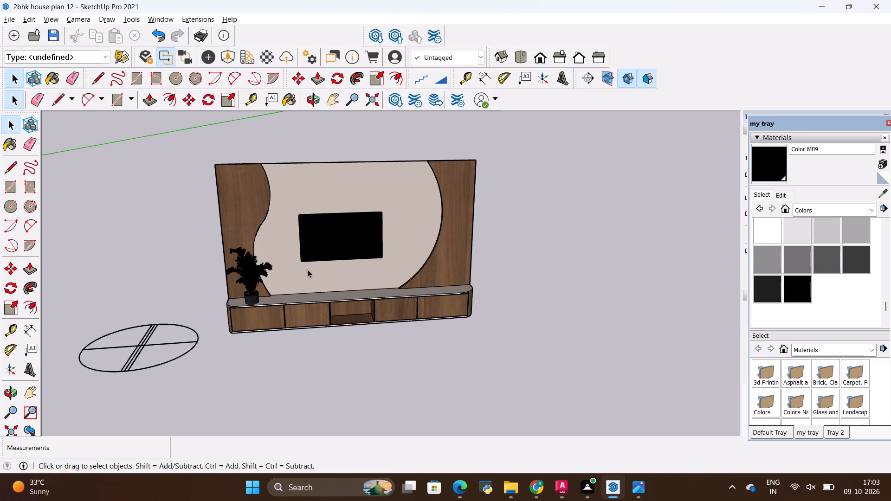
{"action": "scroll", "coordinate": [270, 279], "scroll_direction": "up", "scroll_amount": 7}
{"action": "middle_click_drag", "start_coordinate": [256, 299], "coordinate": [247, 261]}
{"action": "scroll", "coordinate": [230, 302], "scroll_direction": "up", "scroll_amount": 1}
{"action": "left_click", "coordinate": [232, 300]}
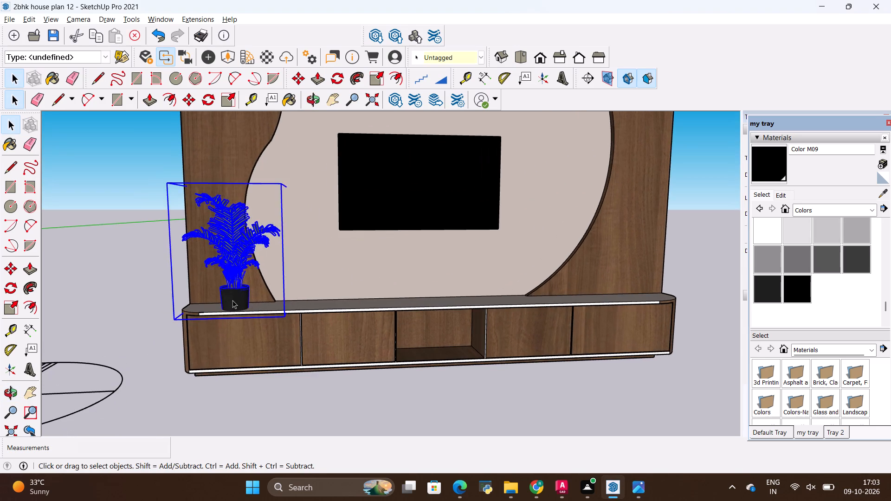
{"action": "scroll", "coordinate": [235, 301], "scroll_direction": "up", "scroll_amount": 11}
{"action": "key", "text": "m"}
{"action": "scroll", "coordinate": [299, 322], "scroll_direction": "up", "scroll_amount": 1}
{"action": "middle_click_drag", "start_coordinate": [297, 322], "coordinate": [287, 331]}
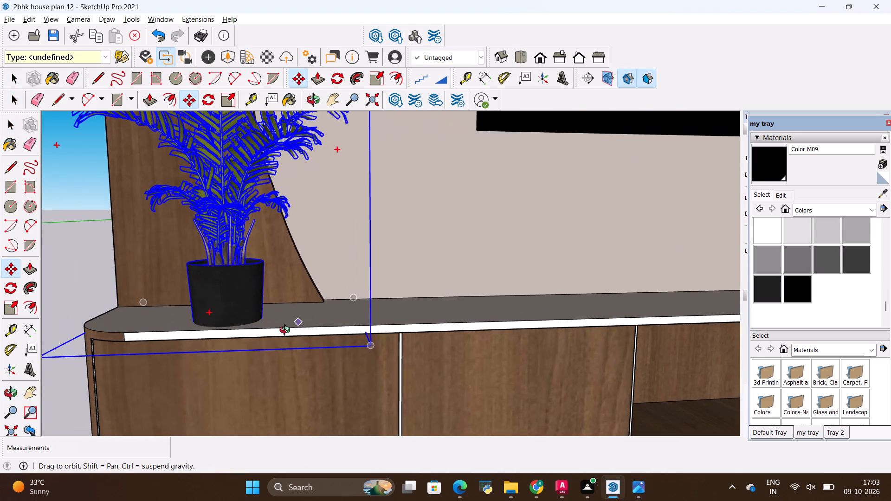
{"action": "middle_click_drag", "start_coordinate": [287, 331], "coordinate": [263, 366]}
{"action": "scroll", "coordinate": [257, 359], "scroll_direction": "down", "scroll_amount": 1}
{"action": "left_click", "coordinate": [253, 331], "text": "ctrl"}
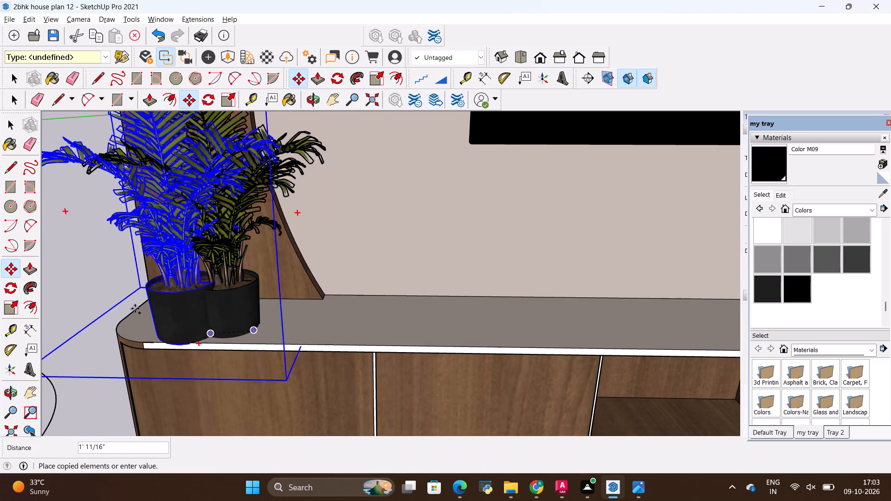
{"action": "scroll", "coordinate": [129, 307], "scroll_direction": "down", "scroll_amount": 6}
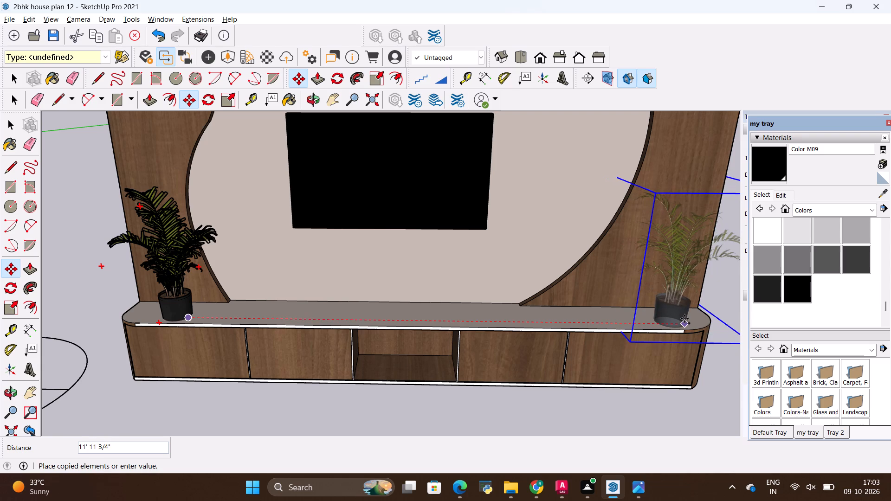
{"action": "left_click", "coordinate": [678, 320]}
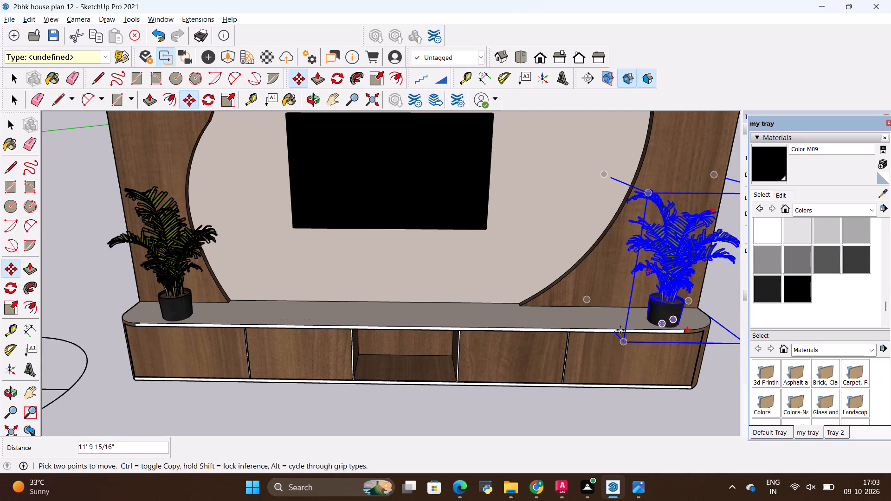
{"action": "scroll", "coordinate": [370, 325], "scroll_direction": "down", "scroll_amount": 6}
{"action": "key", "text": "space"}
{"action": "left_click", "coordinate": [649, 366]}
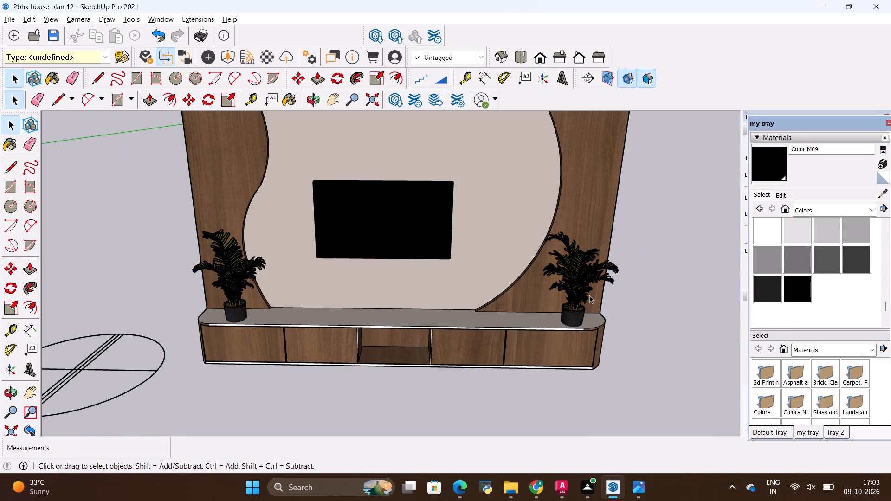
Examine how the copied palm's pot sits on the cabinet top, and view the whole TV unit with both plants.
{"action": "scroll", "coordinate": [589, 295], "scroll_direction": "up", "scroll_amount": 9}
{"action": "scroll", "coordinate": [542, 347], "scroll_direction": "up", "scroll_amount": 13}
{"action": "middle_click_drag", "start_coordinate": [613, 355], "coordinate": [580, 323]}
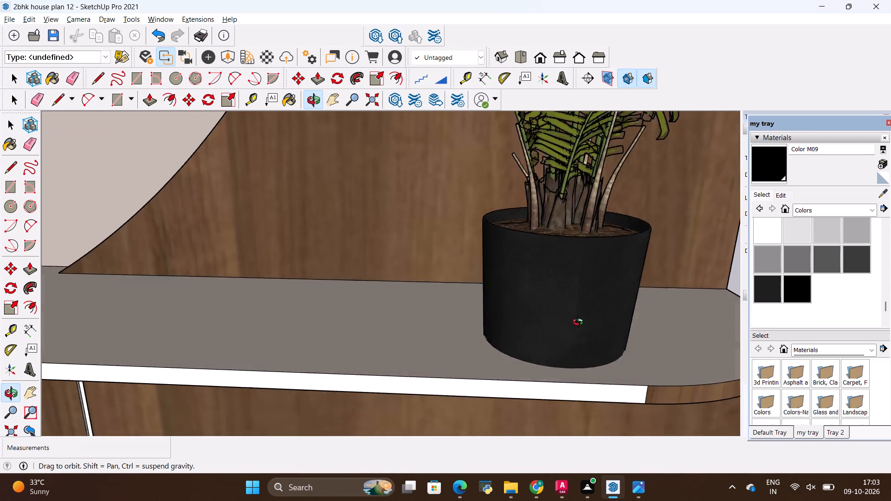
{"action": "middle_click_drag", "start_coordinate": [580, 323], "coordinate": [588, 344]}
{"action": "scroll", "coordinate": [490, 270], "scroll_direction": "up", "scroll_amount": 1}
{"action": "scroll", "coordinate": [457, 261], "scroll_direction": "down", "scroll_amount": 11}
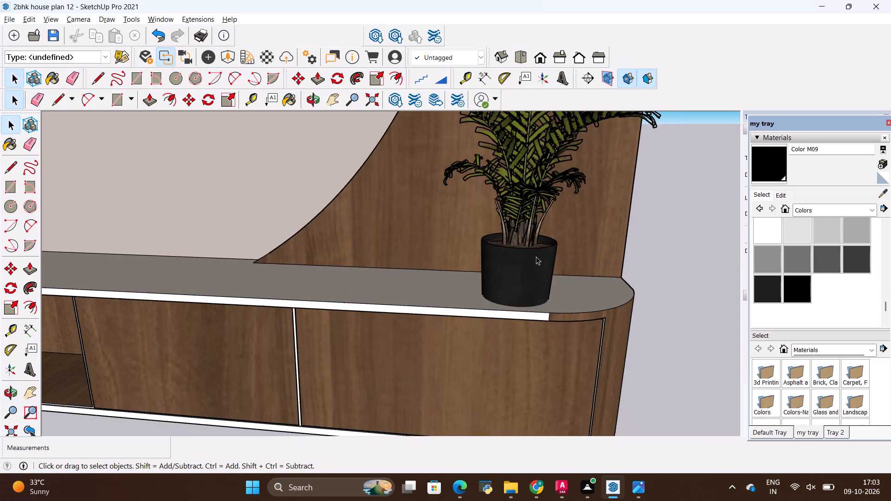
{"action": "scroll", "coordinate": [536, 257], "scroll_direction": "down", "scroll_amount": 6}
{"action": "scroll", "coordinate": [538, 256], "scroll_direction": "up", "scroll_amount": 1}
{"action": "scroll", "coordinate": [538, 256], "scroll_direction": "down", "scroll_amount": 6}
{"action": "scroll", "coordinate": [538, 256], "scroll_direction": "up", "scroll_amount": 1}
{"action": "scroll", "coordinate": [538, 256], "scroll_direction": "down", "scroll_amount": 6}
{"action": "scroll", "coordinate": [538, 256], "scroll_direction": "up", "scroll_amount": 1}
{"action": "scroll", "coordinate": [538, 256], "scroll_direction": "down", "scroll_amount": 20}
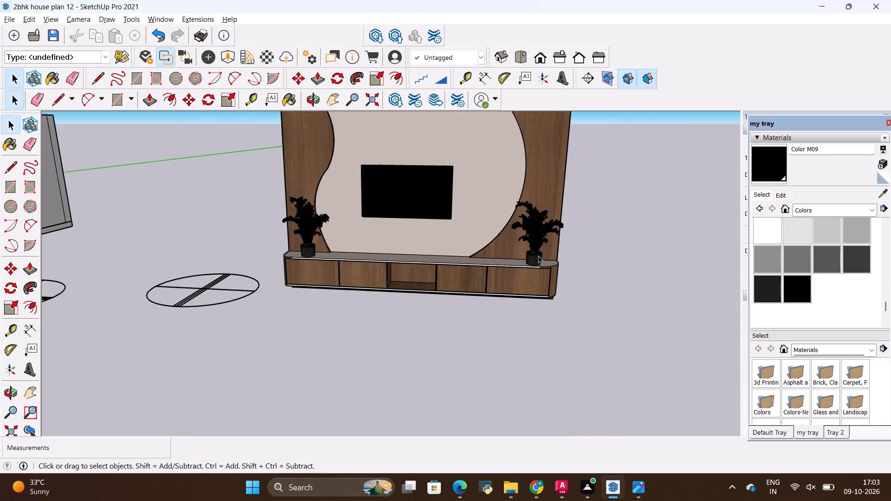
{"action": "scroll", "coordinate": [538, 253], "scroll_direction": "down", "scroll_amount": 7}
{"action": "scroll", "coordinate": [464, 133], "scroll_direction": "up", "scroll_amount": 9}
{"action": "scroll", "coordinate": [510, 217], "scroll_direction": "up", "scroll_amount": 1}
{"action": "middle_click_drag", "start_coordinate": [510, 217], "coordinate": [513, 217]}
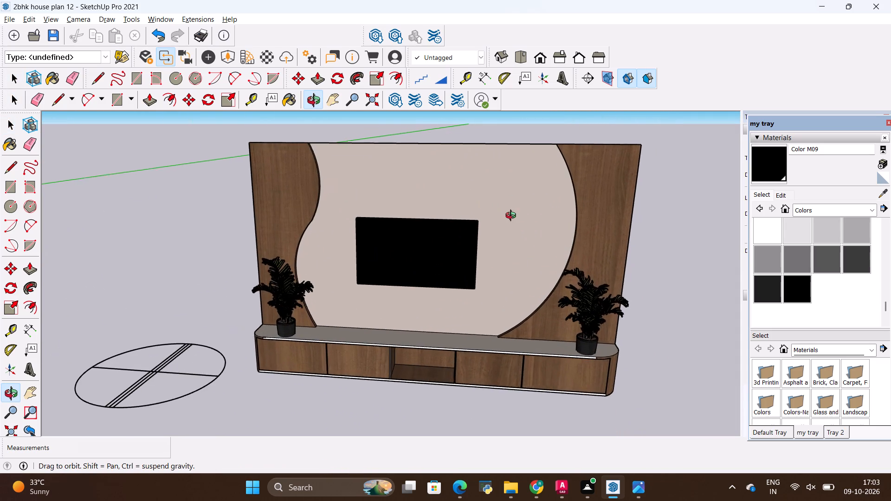
{"action": "middle_click_drag", "start_coordinate": [513, 217], "coordinate": [559, 176]}
Compare the TV unit with both plants against the reference photo in Photos.
{"action": "key", "text": "alt+Tab"}
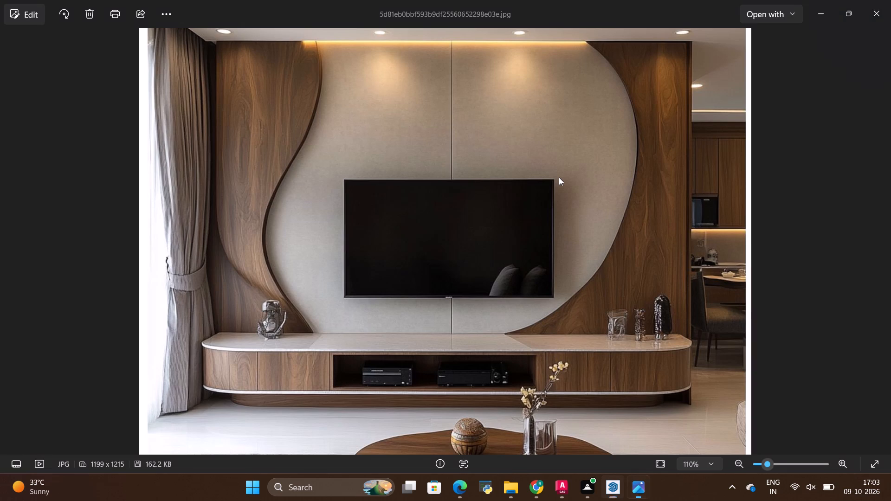
{"action": "key", "text": "alt+Tab"}
{"action": "scroll", "coordinate": [394, 138], "scroll_direction": "up", "scroll_amount": 1}
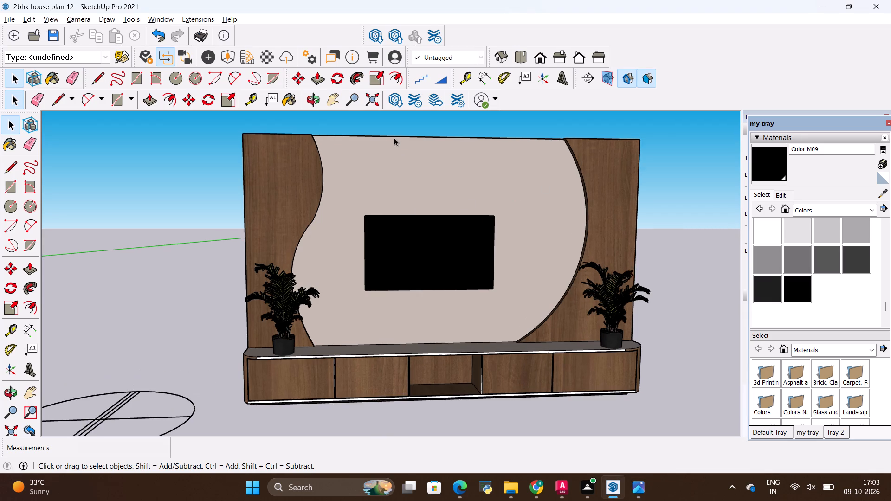
{"action": "key", "text": "alt+Tab"}
{"action": "key", "text": "alt+Tab"}
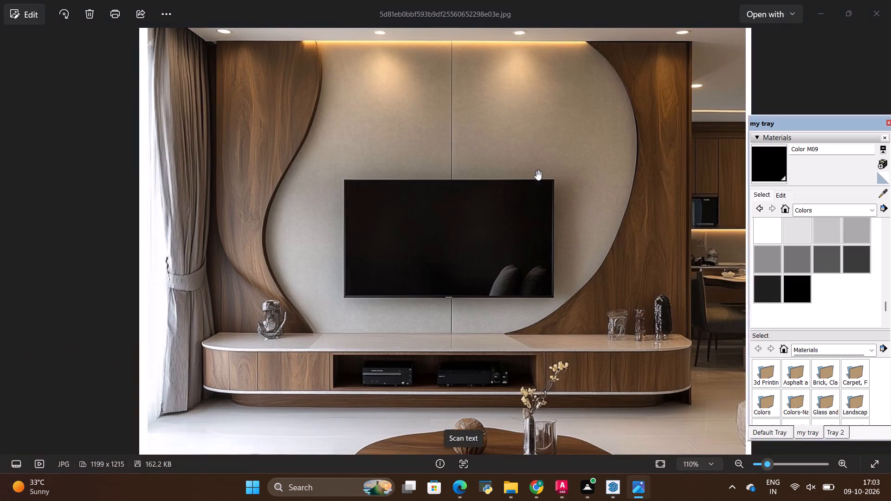
Create a new material using the gold-veined white marble image 19c7f1eec5db0fbcaabbc3c937845b06 from the all materials folder as its texture.
{"action": "scroll", "coordinate": [825, 257], "scroll_direction": "up", "scroll_amount": 3}
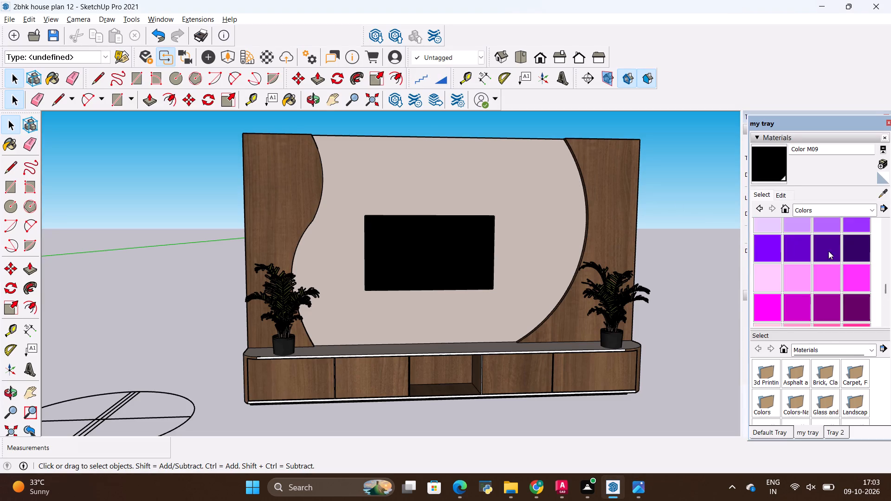
{"action": "left_click", "coordinate": [838, 208]}
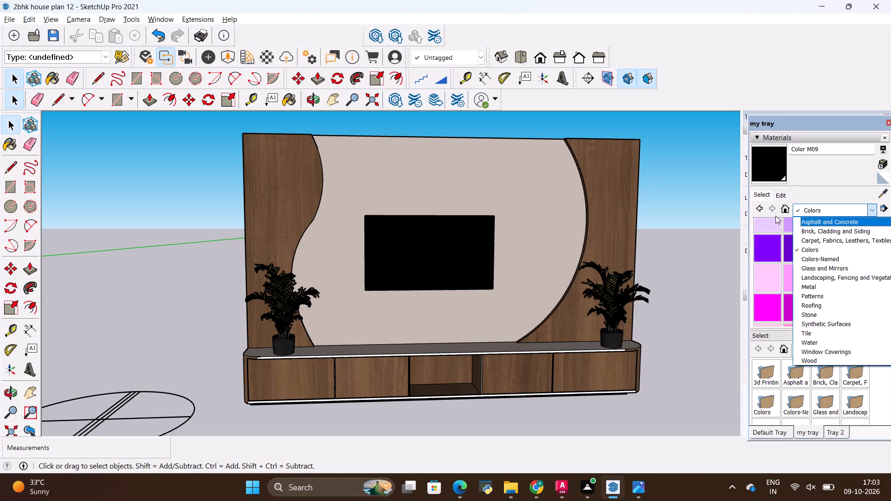
{"action": "left_click", "coordinate": [881, 163]}
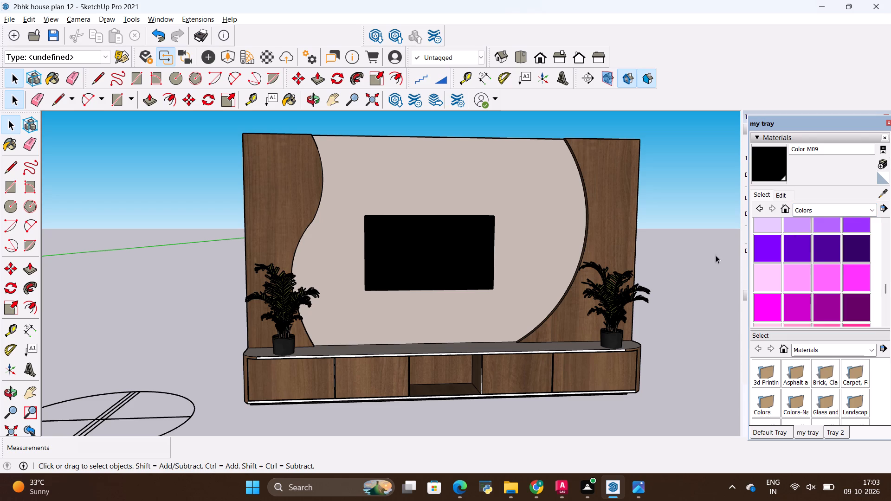
{"action": "left_click", "coordinate": [881, 164]}
{"action": "left_click", "coordinate": [503, 283]}
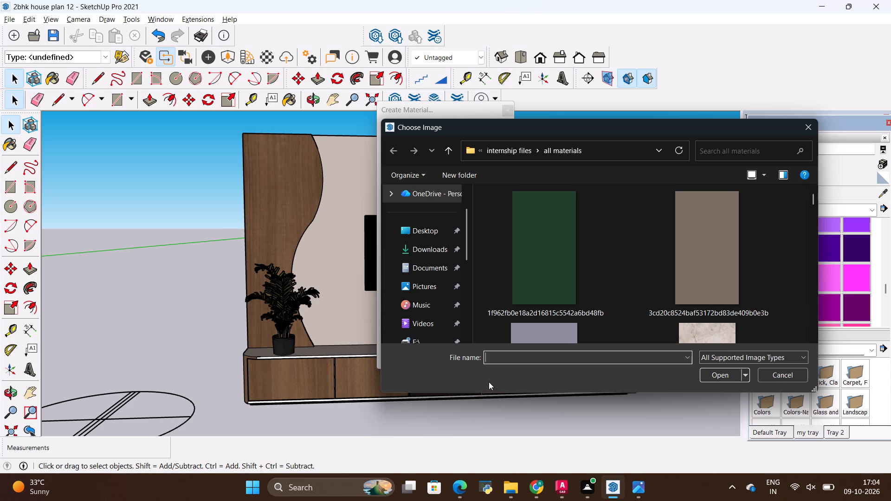
{"action": "scroll", "coordinate": [449, 334], "scroll_direction": "down", "scroll_amount": 3}
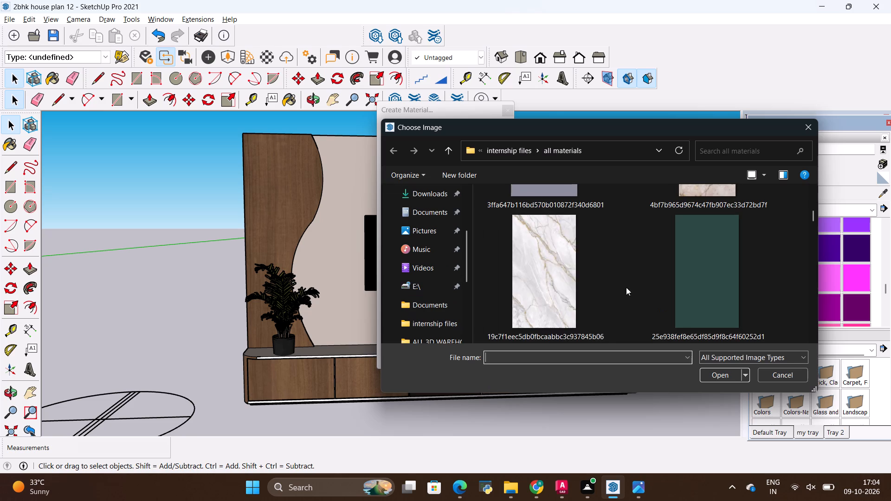
{"action": "scroll", "coordinate": [648, 291], "scroll_direction": "up", "scroll_amount": 1}
{"action": "scroll", "coordinate": [648, 278], "scroll_direction": "down", "scroll_amount": 13}
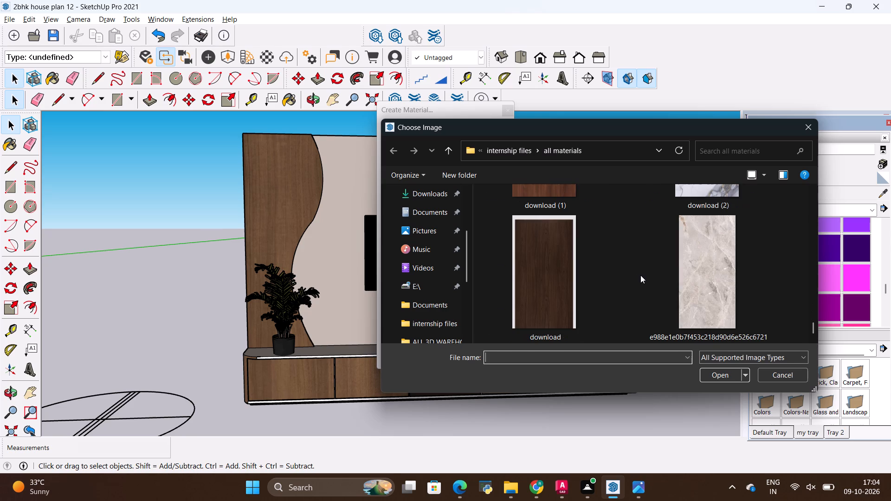
{"action": "scroll", "coordinate": [705, 272], "scroll_direction": "down", "scroll_amount": 9}
{"action": "scroll", "coordinate": [705, 273], "scroll_direction": "up", "scroll_amount": 2}
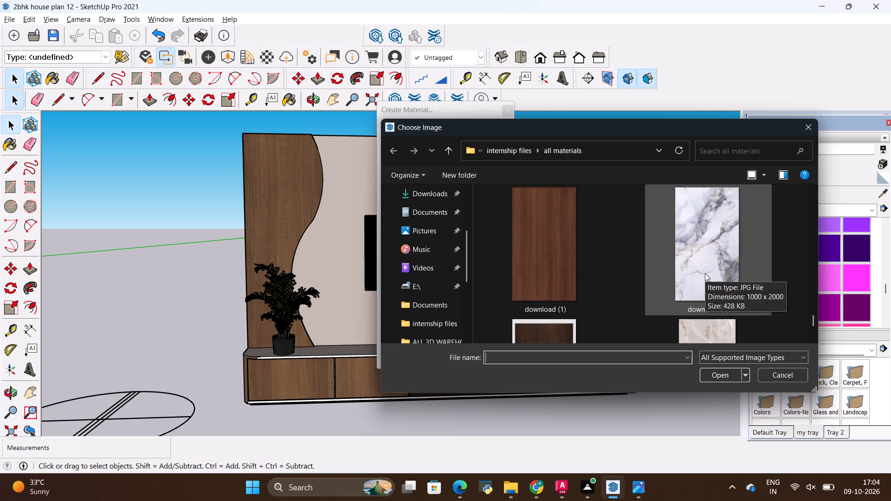
{"action": "scroll", "coordinate": [705, 273], "scroll_direction": "down", "scroll_amount": 2}
{"action": "scroll", "coordinate": [705, 273], "scroll_direction": "up", "scroll_amount": 1}
{"action": "scroll", "coordinate": [704, 270], "scroll_direction": "up", "scroll_amount": 20}
{"action": "scroll", "coordinate": [704, 270], "scroll_direction": "up", "scroll_amount": 4}
{"action": "scroll", "coordinate": [626, 258], "scroll_direction": "down", "scroll_amount": 4}
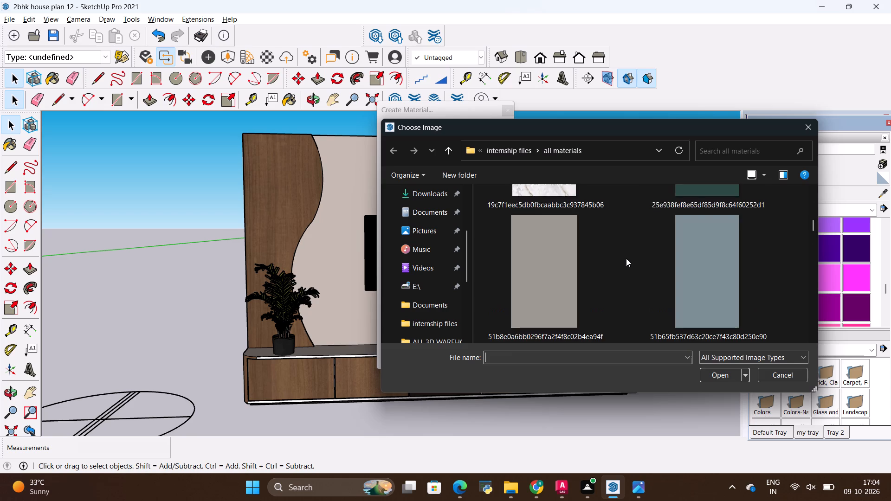
{"action": "scroll", "coordinate": [626, 258], "scroll_direction": "down", "scroll_amount": 3}
{"action": "scroll", "coordinate": [626, 258], "scroll_direction": "up", "scroll_amount": 6}
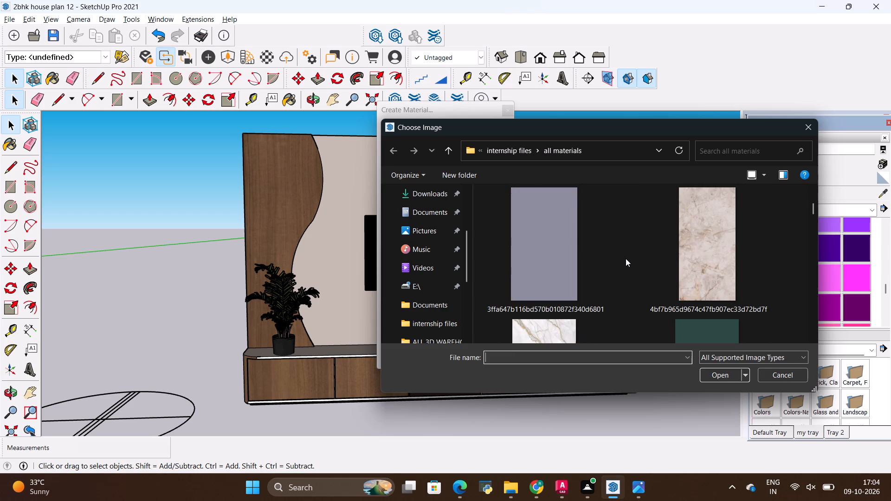
{"action": "scroll", "coordinate": [625, 258], "scroll_direction": "down", "scroll_amount": 1}
{"action": "left_click", "coordinate": [524, 261]}
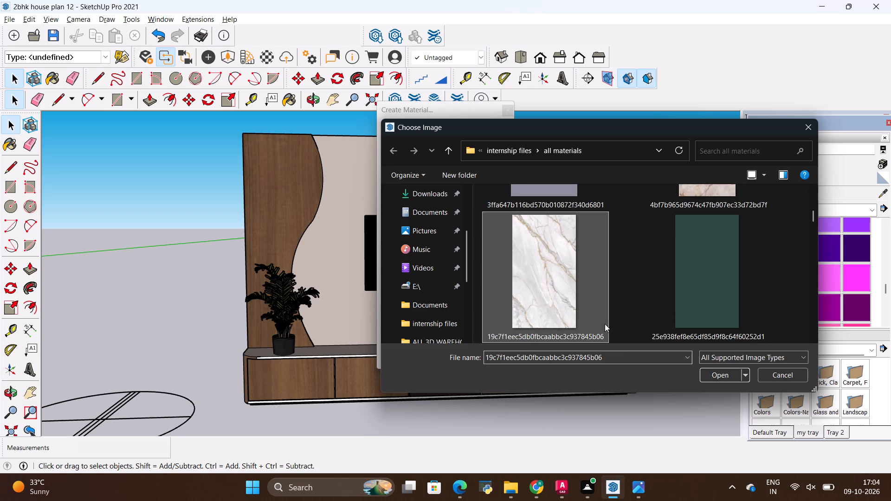
{"action": "left_click", "coordinate": [711, 371]}
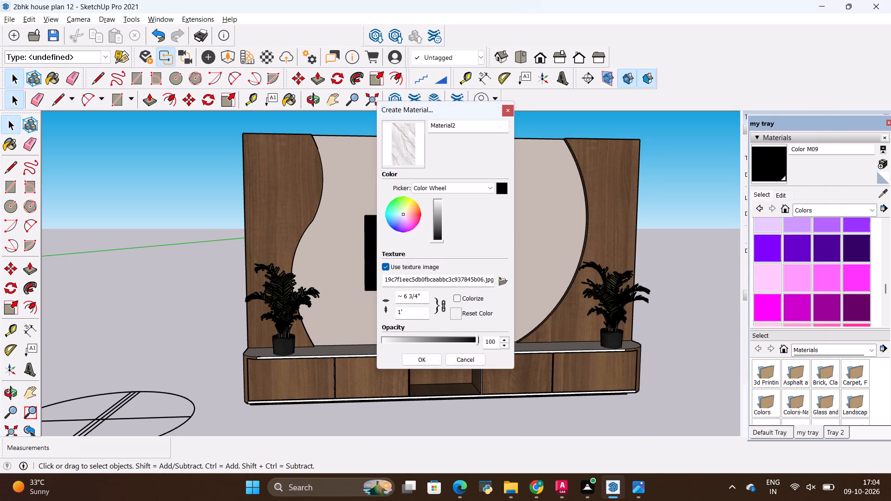
Set the marble texture's height to 10' and finish creating the material.
{"action": "left_click", "coordinate": [413, 313]}
{"action": "key", "text": "BackSpace"}
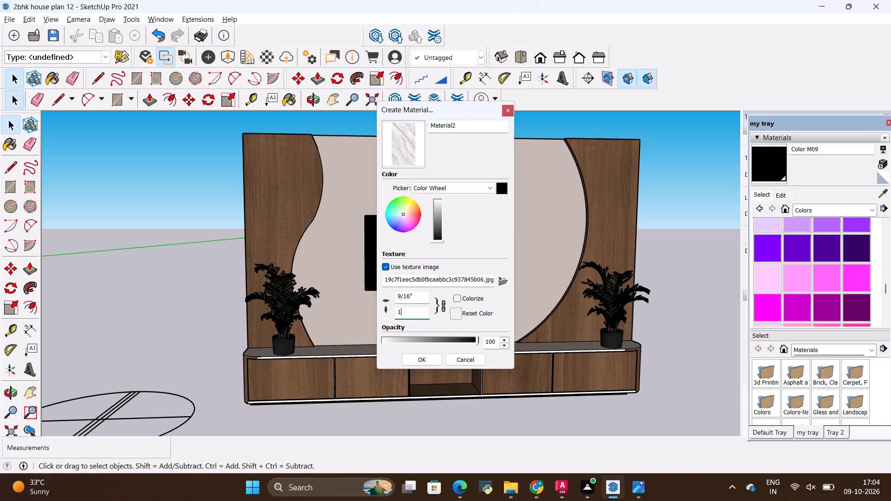
{"action": "type", "text": "0'"}
{"action": "key", "text": "Return"}
{"action": "left_click", "coordinate": [409, 362]}
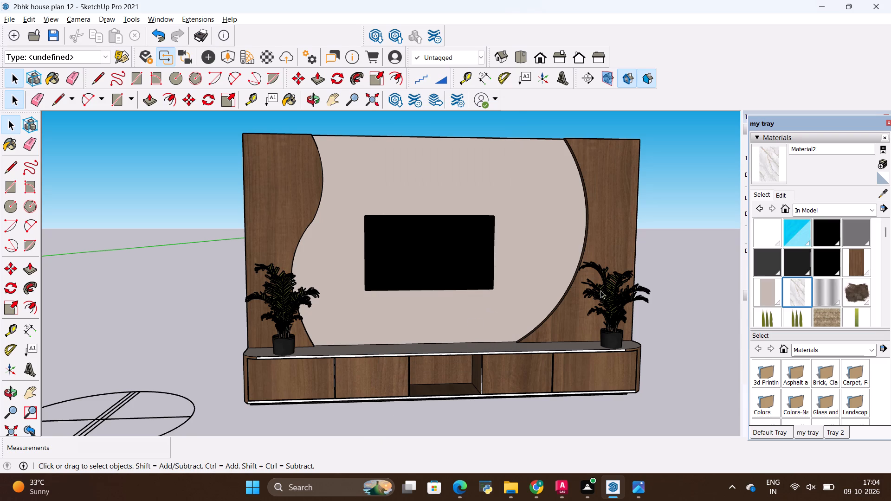
Paint the back panel behind the TV, between the two curved wood panels, with the new marble material.
{"action": "left_click", "coordinate": [763, 155]}
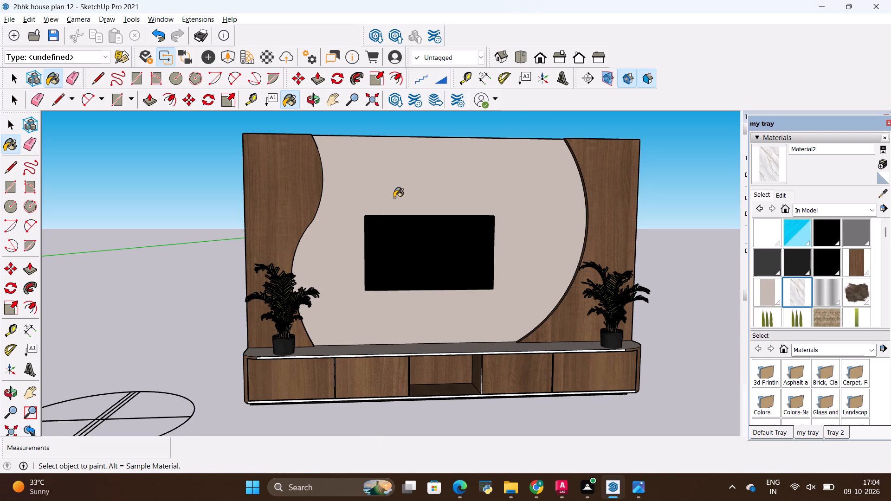
{"action": "key", "text": "space"}
{"action": "double_click", "coordinate": [394, 198]}
{"action": "left_click", "coordinate": [770, 174]}
{"action": "left_click", "coordinate": [486, 199]}
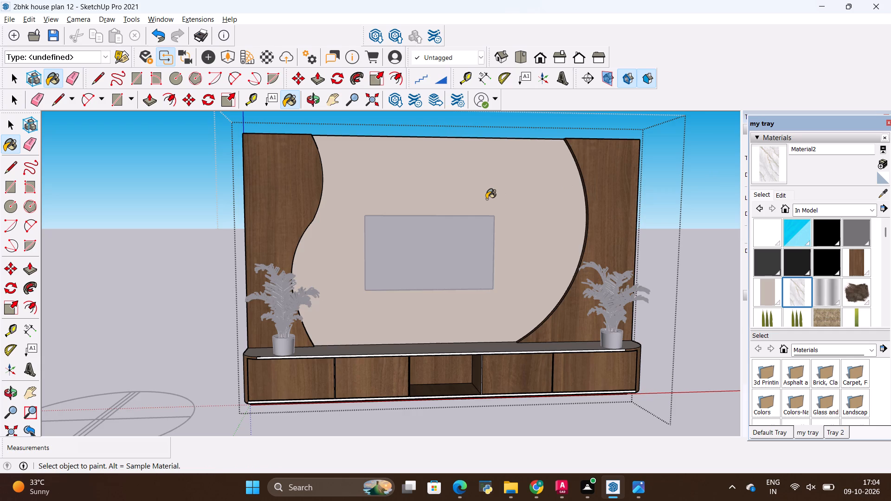
{"action": "scroll", "coordinate": [495, 202], "scroll_direction": "up", "scroll_amount": 4}
{"action": "scroll", "coordinate": [504, 272], "scroll_direction": "down", "scroll_amount": 6}
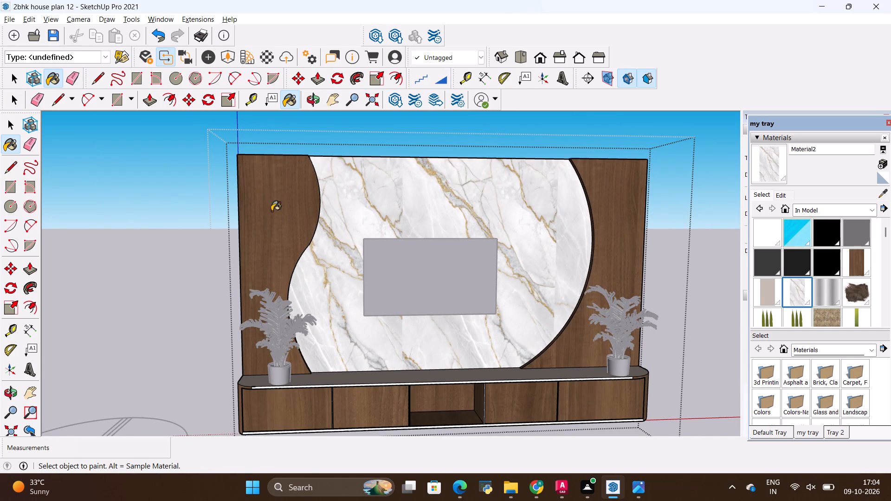
{"action": "key", "text": "space"}
{"action": "left_click", "coordinate": [144, 216]}
Examine the marble back panel and the whole TV unit from above, below and the front.
{"action": "scroll", "coordinate": [401, 248], "scroll_direction": "down", "scroll_amount": 5}
{"action": "middle_click_drag", "start_coordinate": [439, 309], "coordinate": [439, 370]}
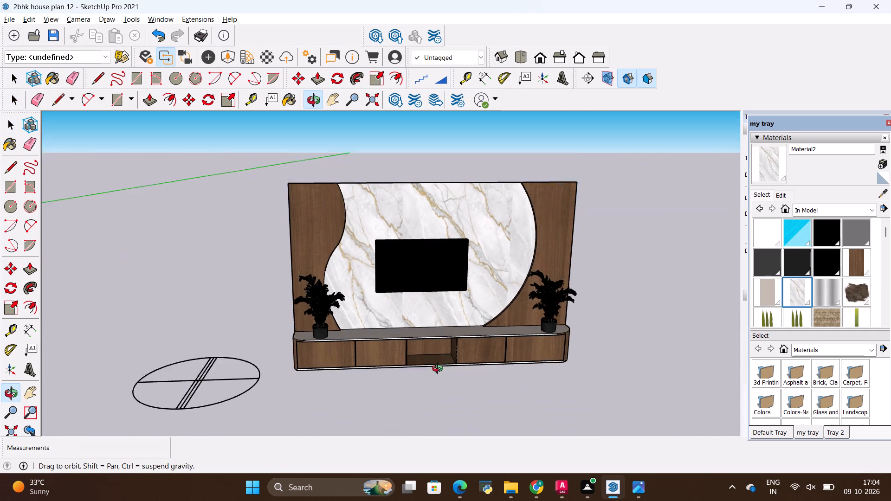
{"action": "middle_click_drag", "start_coordinate": [439, 370], "coordinate": [451, 389]}
{"action": "scroll", "coordinate": [486, 116], "scroll_direction": "up", "scroll_amount": 3}
{"action": "scroll", "coordinate": [529, 245], "scroll_direction": "up", "scroll_amount": 2}
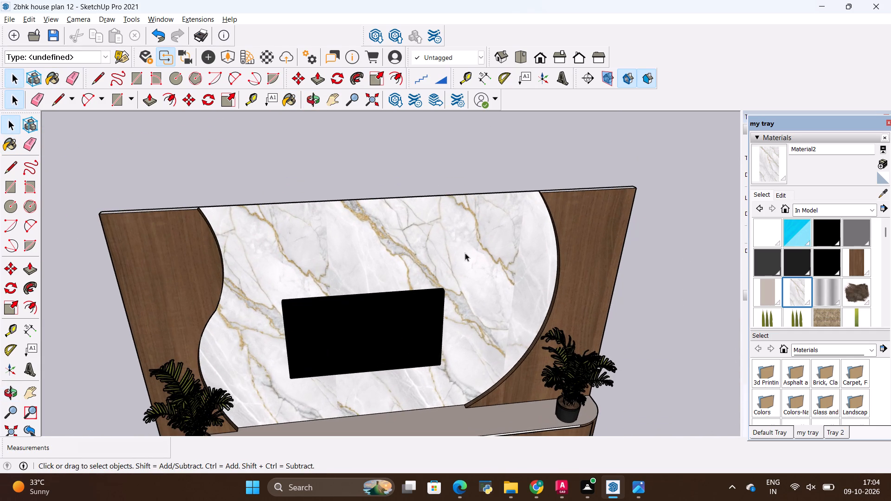
{"action": "scroll", "coordinate": [447, 323], "scroll_direction": "up", "scroll_amount": 4}
{"action": "scroll", "coordinate": [438, 301], "scroll_direction": "down", "scroll_amount": 16}
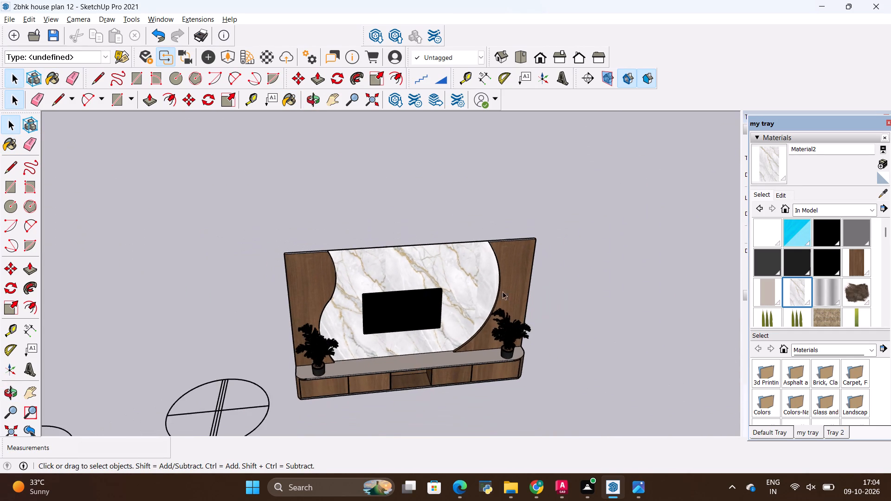
{"action": "scroll", "coordinate": [450, 356], "scroll_direction": "up", "scroll_amount": 9}
{"action": "scroll", "coordinate": [437, 366], "scroll_direction": "down", "scroll_amount": 4}
{"action": "middle_click_drag", "start_coordinate": [438, 371], "coordinate": [449, 255]}
{"action": "scroll", "coordinate": [438, 371], "scroll_direction": "up", "scroll_amount": 1}
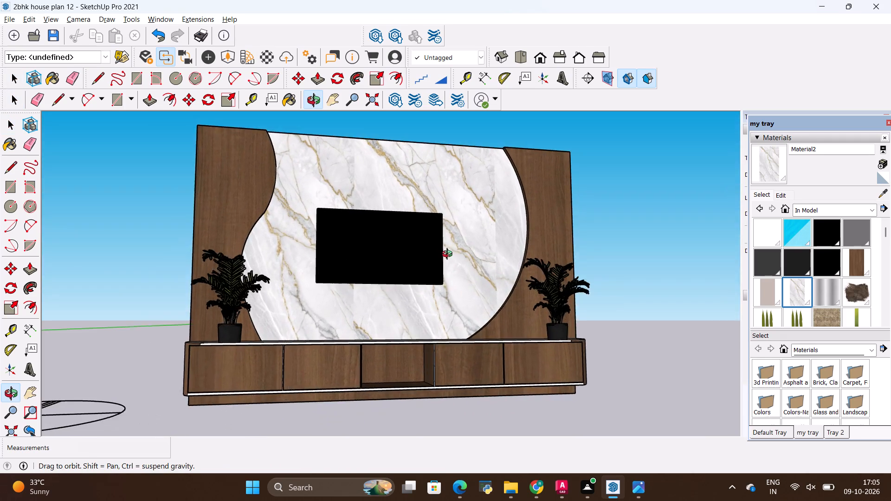
{"action": "middle_click_drag", "start_coordinate": [449, 255], "coordinate": [448, 291]}
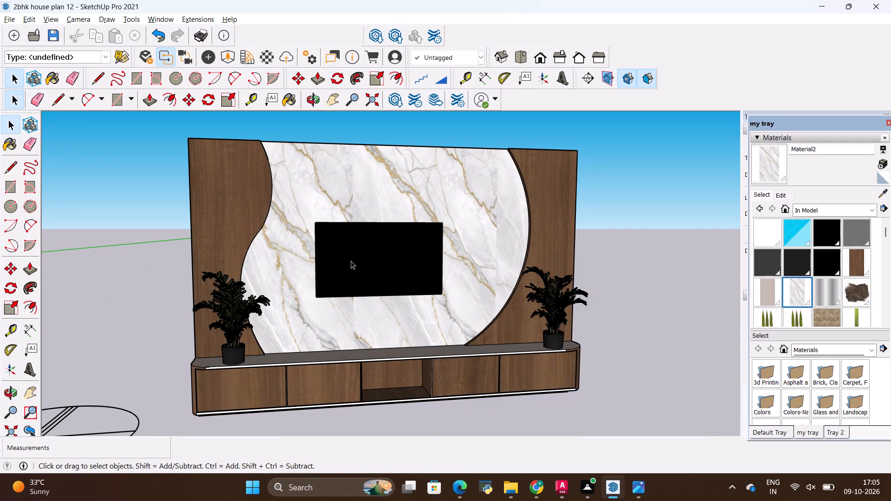
{"action": "scroll", "coordinate": [351, 260], "scroll_direction": "down", "scroll_amount": 4}
{"action": "middle_click_drag", "start_coordinate": [443, 296], "coordinate": [414, 310]}
{"action": "scroll", "coordinate": [410, 298], "scroll_direction": "down", "scroll_amount": 5}
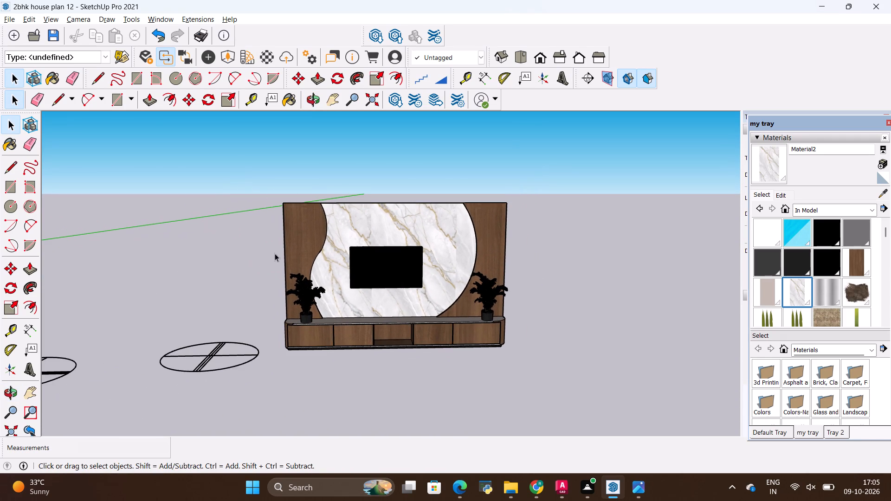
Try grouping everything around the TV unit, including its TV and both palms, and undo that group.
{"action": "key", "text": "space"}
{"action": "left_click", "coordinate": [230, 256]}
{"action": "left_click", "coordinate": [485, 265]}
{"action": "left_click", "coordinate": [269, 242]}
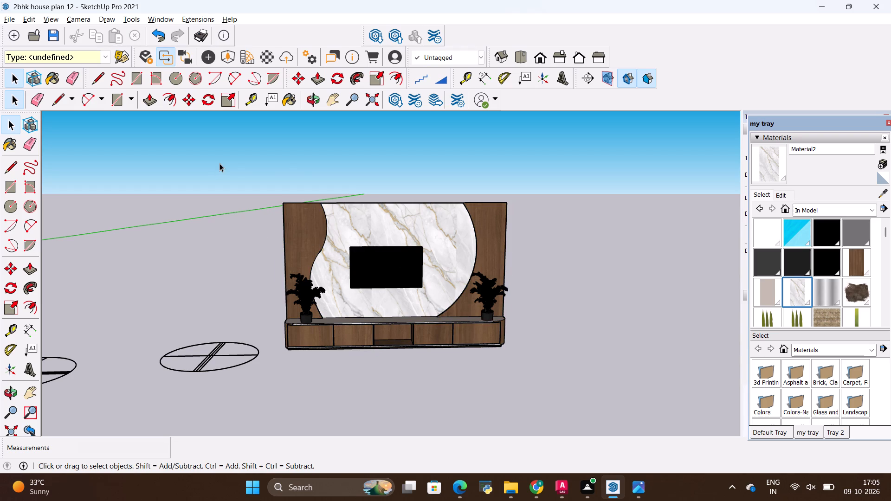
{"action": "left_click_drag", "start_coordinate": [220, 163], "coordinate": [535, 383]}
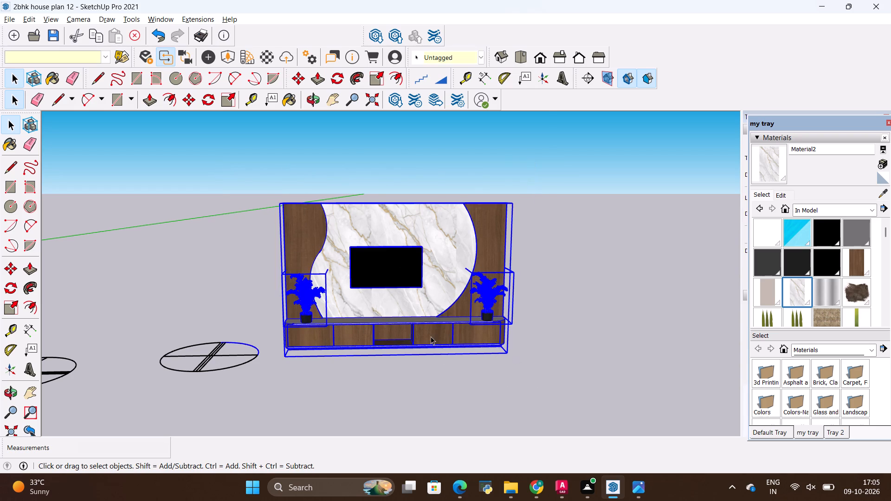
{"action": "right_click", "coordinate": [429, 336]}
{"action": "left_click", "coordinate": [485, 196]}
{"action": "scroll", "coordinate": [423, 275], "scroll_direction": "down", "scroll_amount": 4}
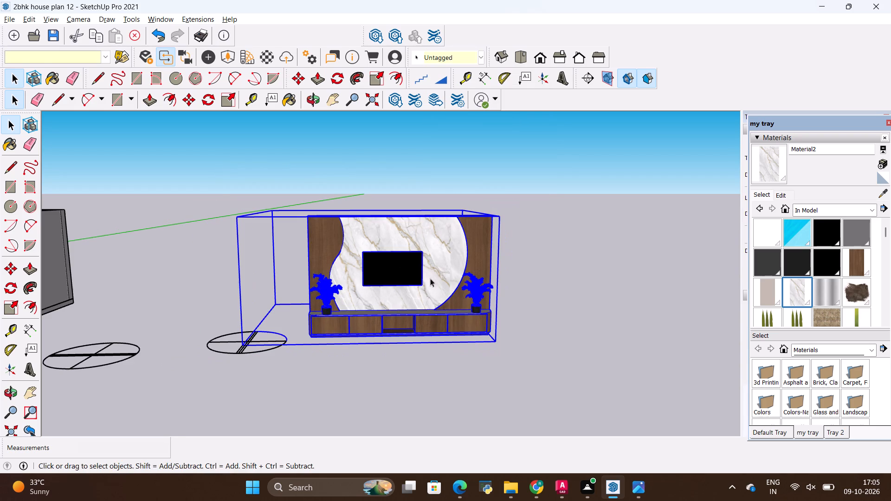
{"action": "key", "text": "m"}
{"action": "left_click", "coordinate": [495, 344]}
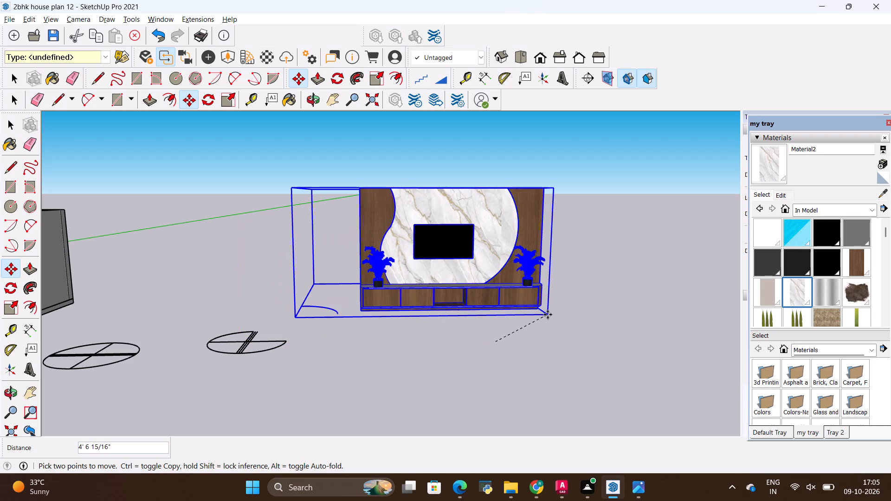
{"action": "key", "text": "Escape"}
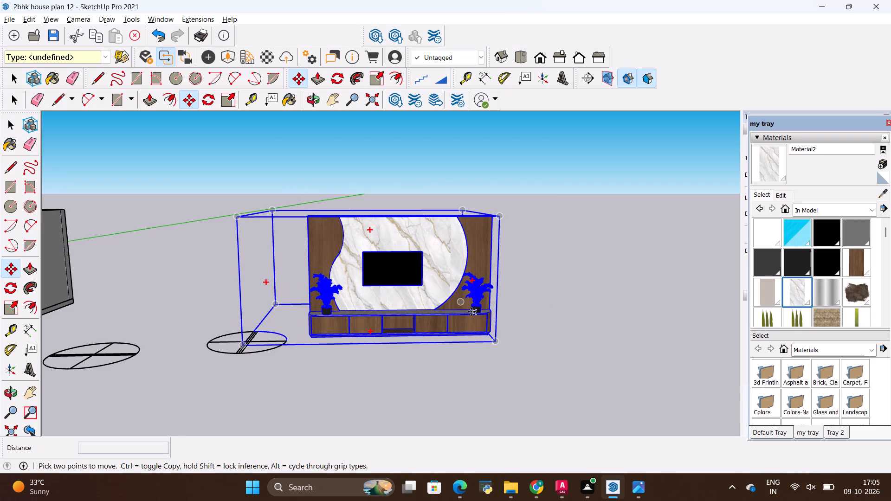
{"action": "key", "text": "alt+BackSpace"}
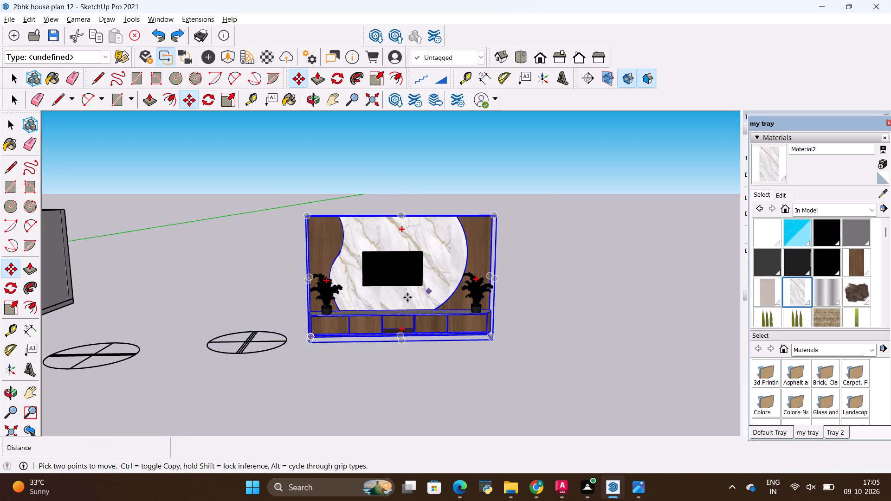
Group the TV unit, TV and both potted palms together, leaving out the nearby floor circle.
{"action": "key", "text": "space"}
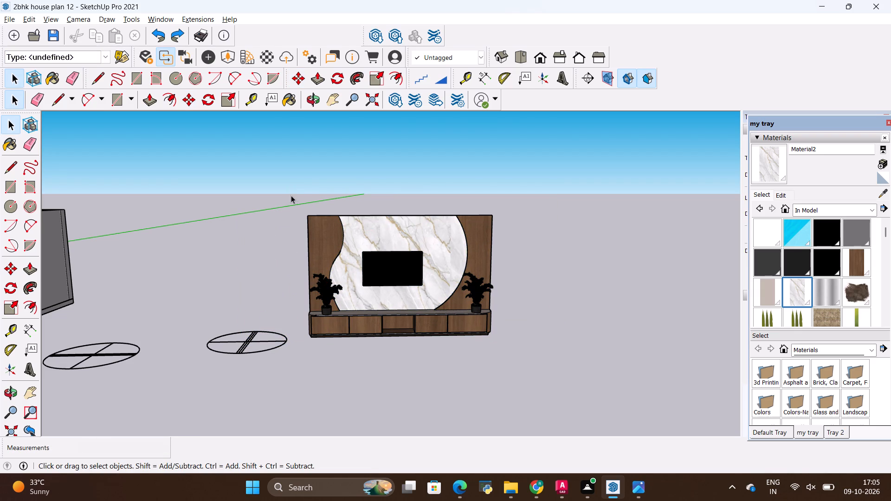
{"action": "left_click_drag", "start_coordinate": [299, 196], "coordinate": [511, 391]}
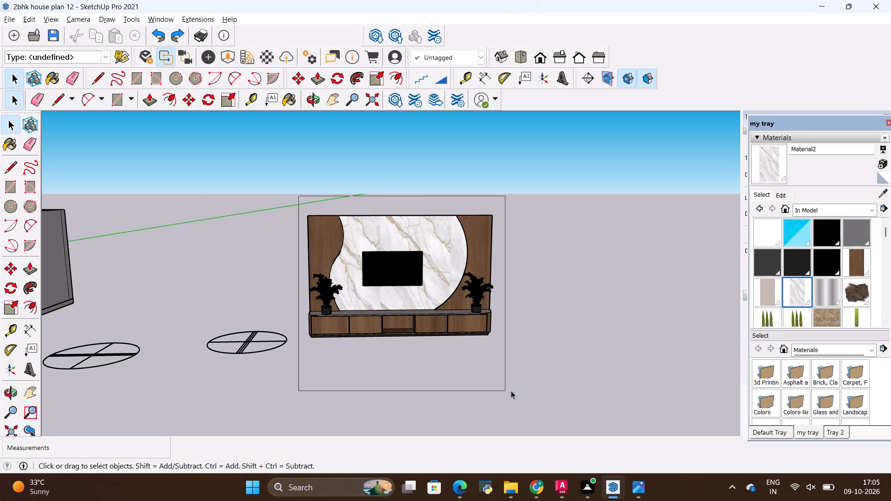
{"action": "left_click_drag", "start_coordinate": [511, 391], "coordinate": [518, 388]}
{"action": "right_click", "coordinate": [459, 331]}
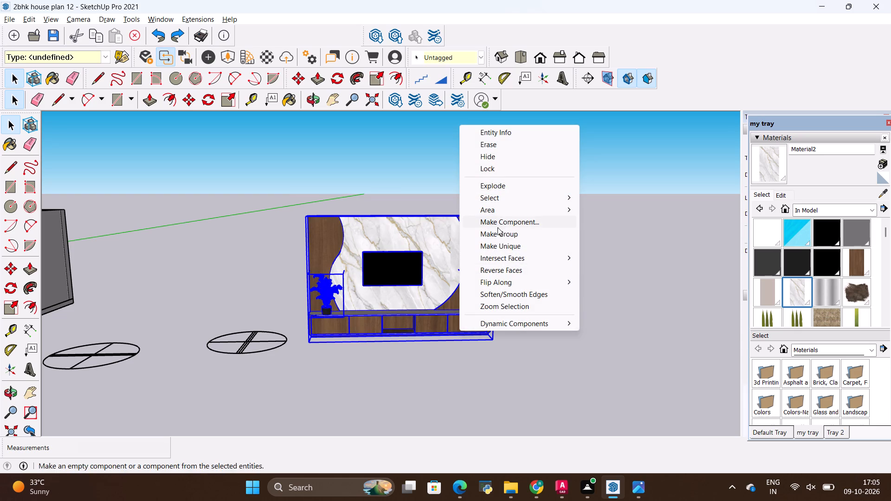
{"action": "left_click", "coordinate": [498, 231]}
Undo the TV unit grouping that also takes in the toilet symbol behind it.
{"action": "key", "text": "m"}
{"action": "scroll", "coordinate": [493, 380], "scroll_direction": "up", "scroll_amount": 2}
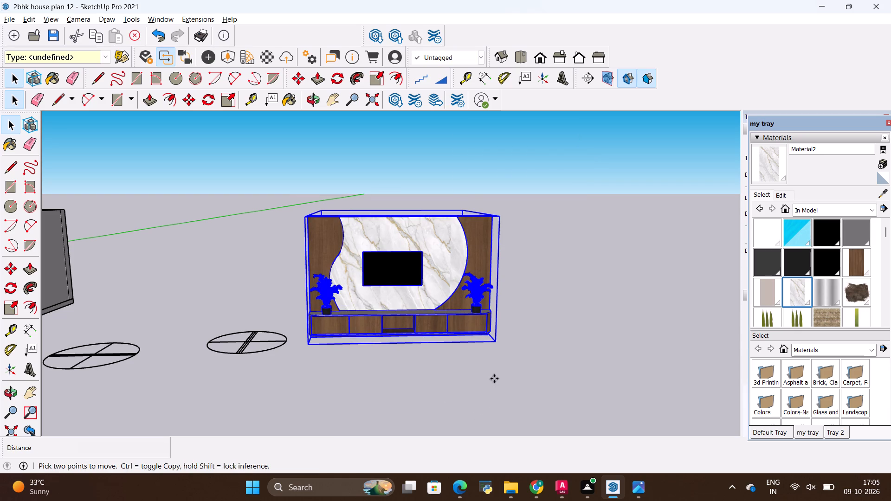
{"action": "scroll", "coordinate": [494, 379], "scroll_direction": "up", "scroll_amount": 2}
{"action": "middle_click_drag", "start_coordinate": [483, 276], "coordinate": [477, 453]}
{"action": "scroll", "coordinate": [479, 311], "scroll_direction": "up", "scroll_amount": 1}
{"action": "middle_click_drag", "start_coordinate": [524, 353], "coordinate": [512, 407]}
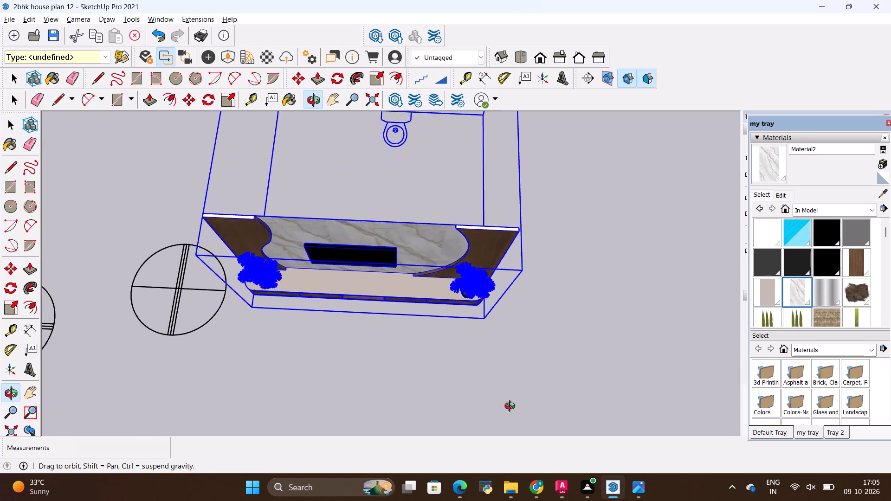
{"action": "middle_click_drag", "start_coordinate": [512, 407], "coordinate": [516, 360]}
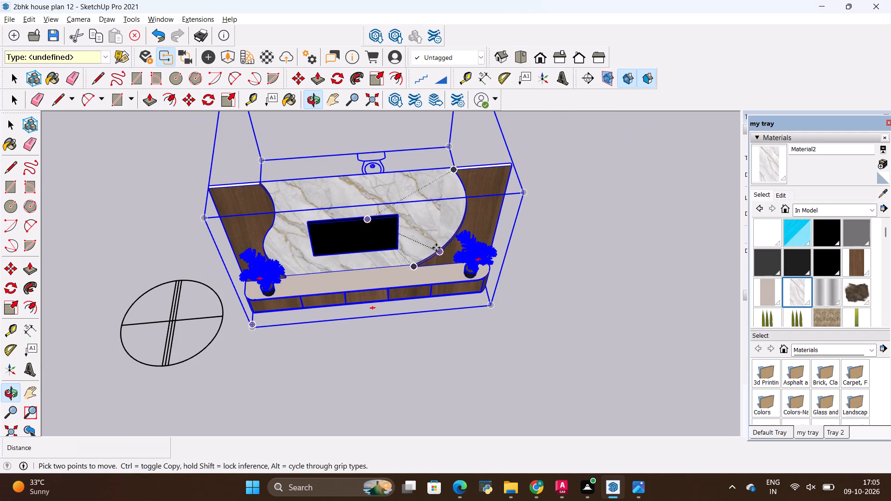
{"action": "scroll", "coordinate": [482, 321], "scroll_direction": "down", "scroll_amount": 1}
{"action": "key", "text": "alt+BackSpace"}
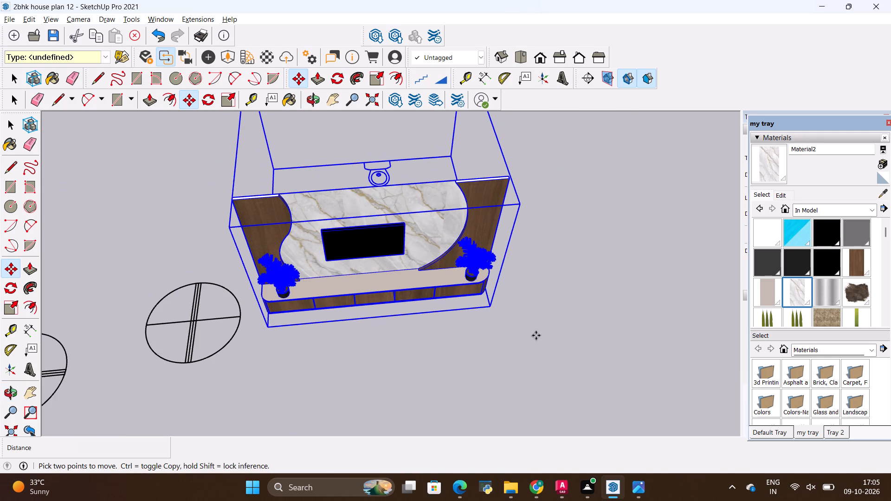
Group the TV unit, TV and both potted palms from a side view, leaving out the toilet symbol and floor circle.
{"action": "scroll", "coordinate": [409, 253], "scroll_direction": "down", "scroll_amount": 6}
{"action": "middle_click_drag", "start_coordinate": [389, 241], "coordinate": [393, 280]}
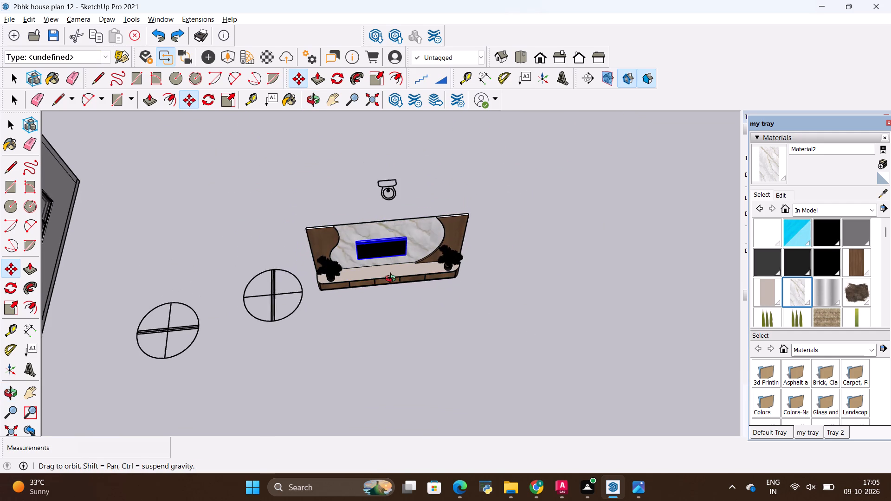
{"action": "middle_click_drag", "start_coordinate": [393, 280], "coordinate": [375, 319]}
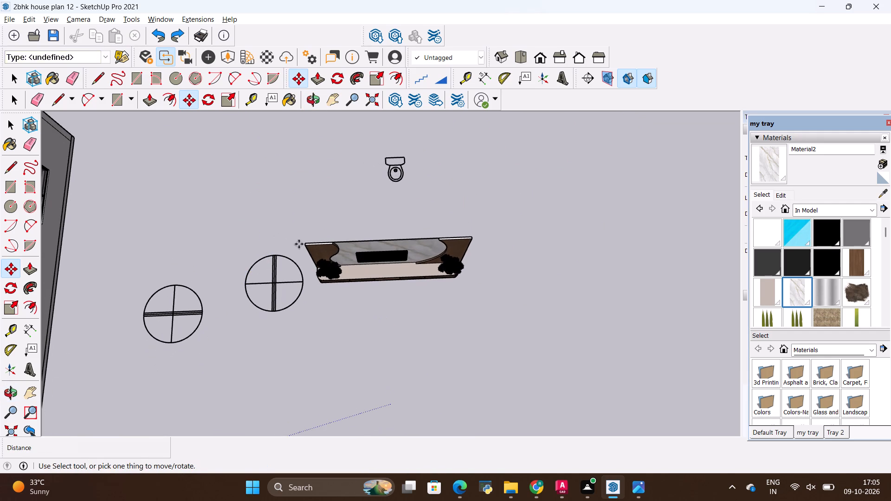
{"action": "middle_click_drag", "start_coordinate": [303, 249], "coordinate": [581, 140]}
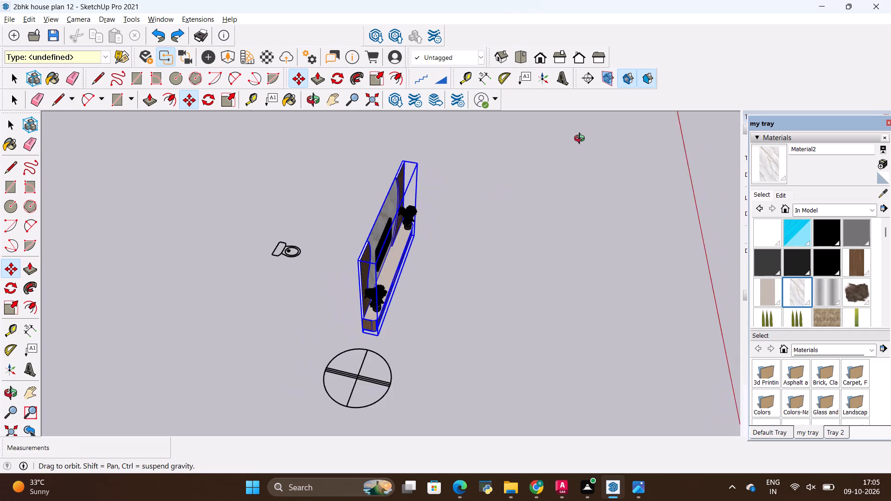
{"action": "middle_click_drag", "start_coordinate": [581, 140], "coordinate": [587, 141]}
{"action": "middle_click_drag", "start_coordinate": [519, 238], "coordinate": [569, 185]}
{"action": "left_click_drag", "start_coordinate": [342, 160], "coordinate": [344, 166]}
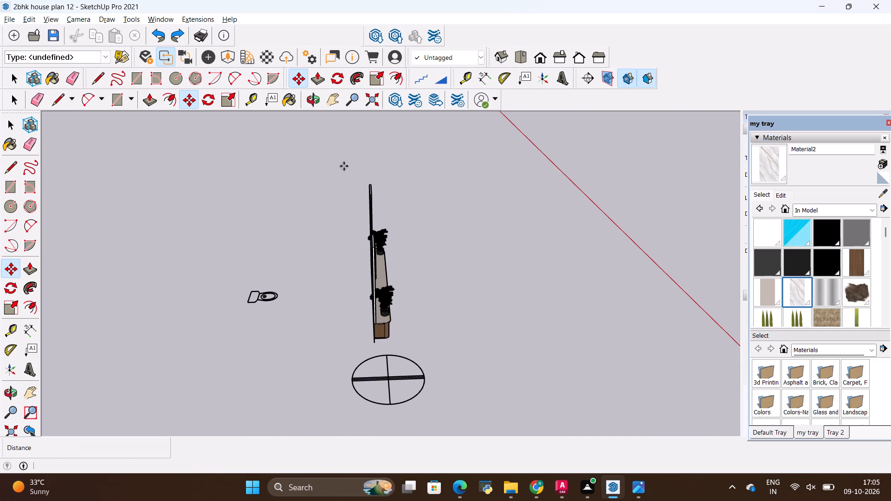
{"action": "left_click_drag", "start_coordinate": [344, 166], "coordinate": [399, 296]}
{"action": "key", "text": "space"}
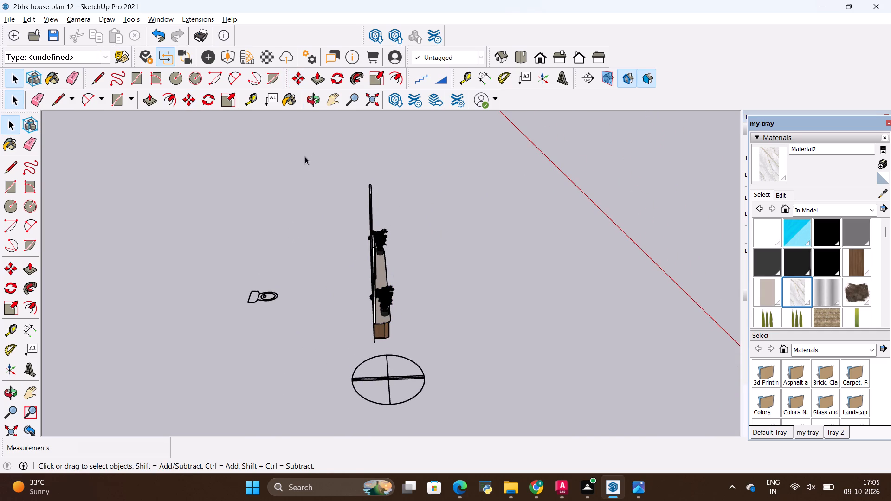
{"action": "left_click_drag", "start_coordinate": [301, 149], "coordinate": [464, 350]}
{"action": "right_click", "coordinate": [398, 296]}
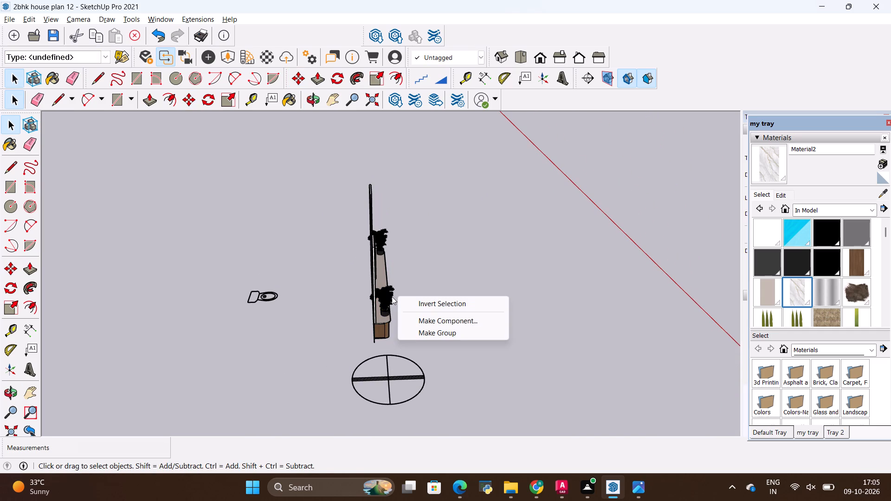
{"action": "left_click", "coordinate": [274, 247]}
{"action": "left_click_drag", "start_coordinate": [338, 157], "coordinate": [433, 333]}
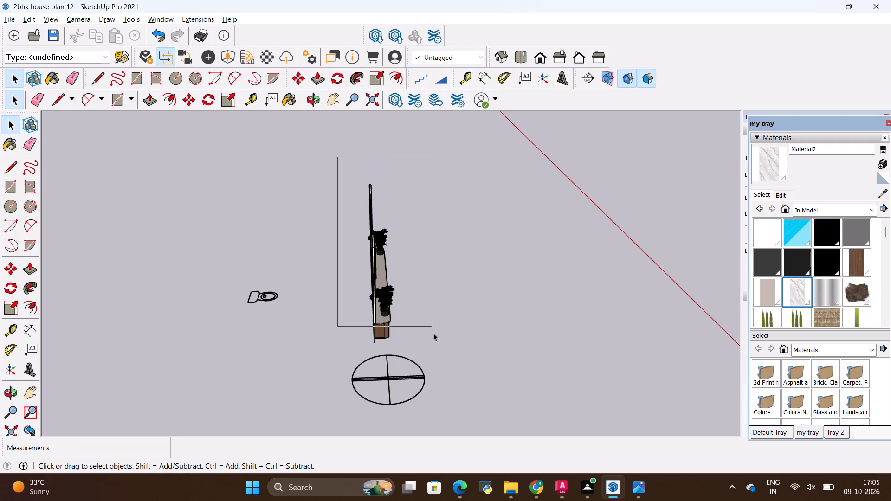
{"action": "left_click_drag", "start_coordinate": [433, 333], "coordinate": [437, 349]}
{"action": "right_click", "coordinate": [375, 312]}
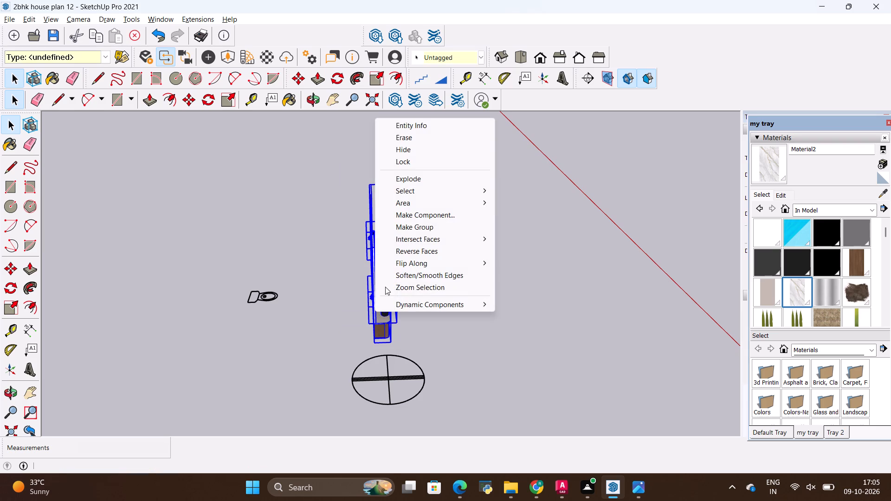
{"action": "left_click", "coordinate": [400, 228]}
{"action": "key", "text": "space"}
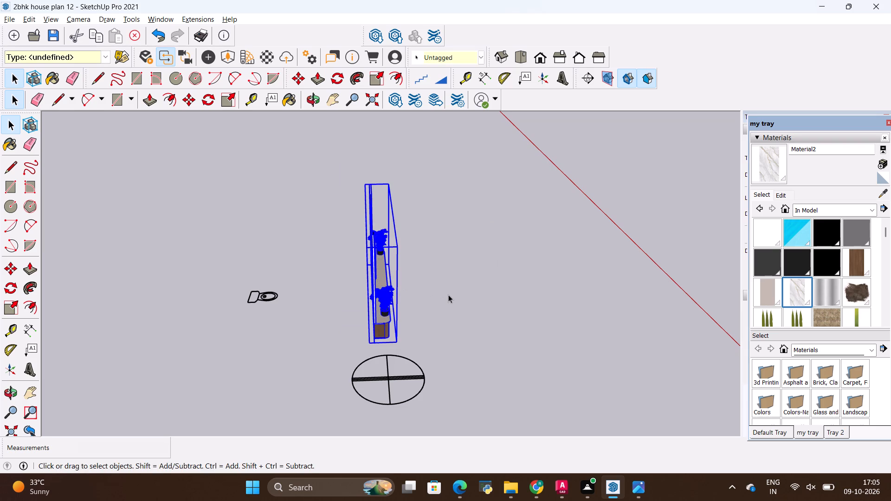
{"action": "left_click", "coordinate": [448, 295]}
Select the new TV unit group and examine its extent from the front, both close up and beside the house.
{"action": "middle_click_drag", "start_coordinate": [512, 336], "coordinate": [287, 297]}
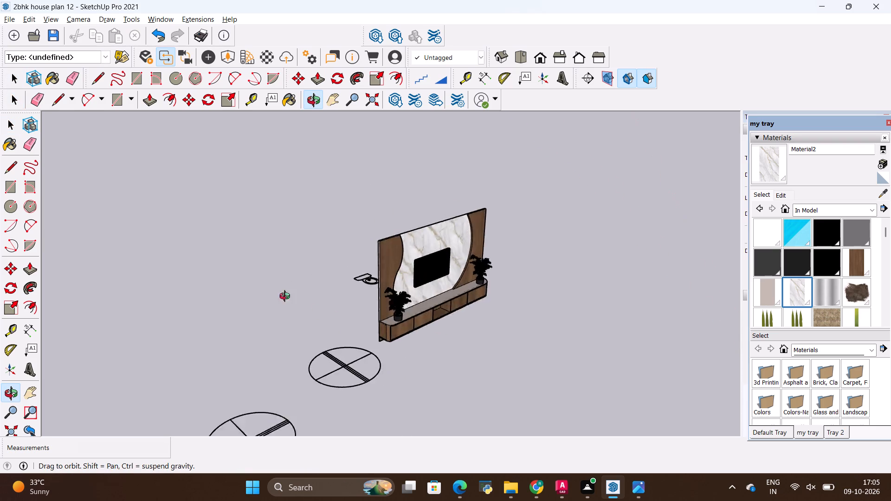
{"action": "middle_click_drag", "start_coordinate": [287, 297], "coordinate": [224, 277]}
{"action": "left_click", "coordinate": [410, 300]}
{"action": "scroll", "coordinate": [171, 293], "scroll_direction": "down", "scroll_amount": 3}
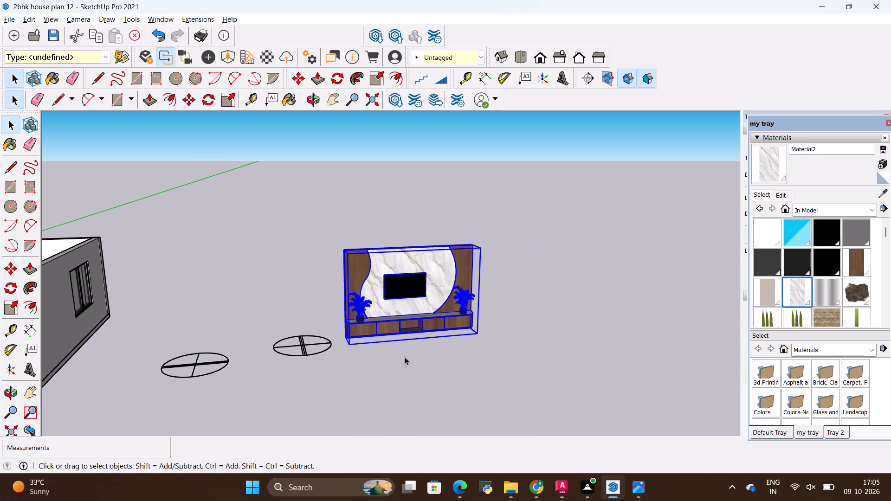
{"action": "middle_click_drag", "start_coordinate": [421, 367], "coordinate": [367, 380]}
{"action": "scroll", "coordinate": [456, 353], "scroll_direction": "up", "scroll_amount": 5}
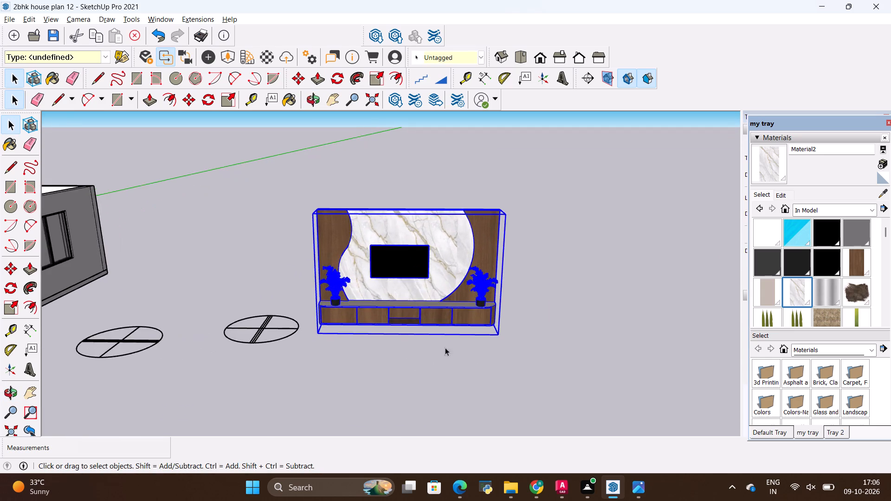
{"action": "scroll", "coordinate": [396, 333], "scroll_direction": "down", "scroll_amount": 10}
{"action": "scroll", "coordinate": [396, 333], "scroll_direction": "up", "scroll_amount": 1}
{"action": "scroll", "coordinate": [396, 333], "scroll_direction": "down", "scroll_amount": 17}
{"action": "scroll", "coordinate": [396, 331], "scroll_direction": "down", "scroll_amount": 6}
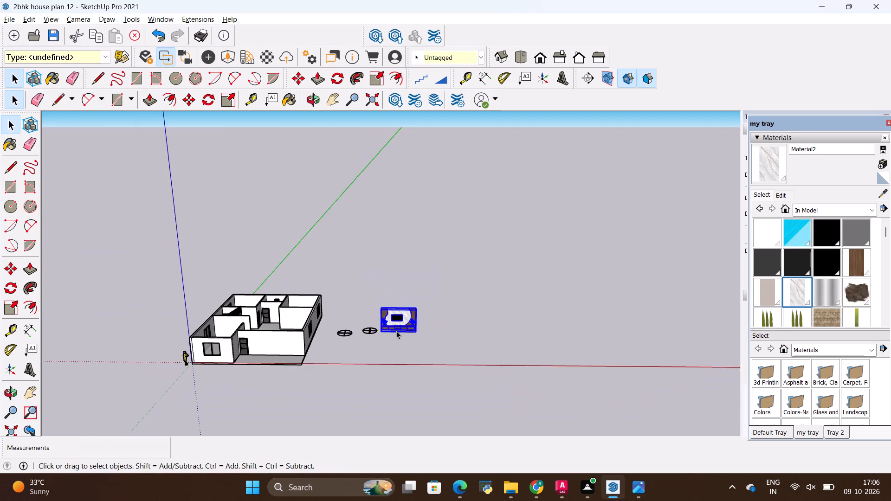
{"action": "scroll", "coordinate": [396, 331], "scroll_direction": "up", "scroll_amount": 20}
{"action": "scroll", "coordinate": [396, 331], "scroll_direction": "up", "scroll_amount": 9}
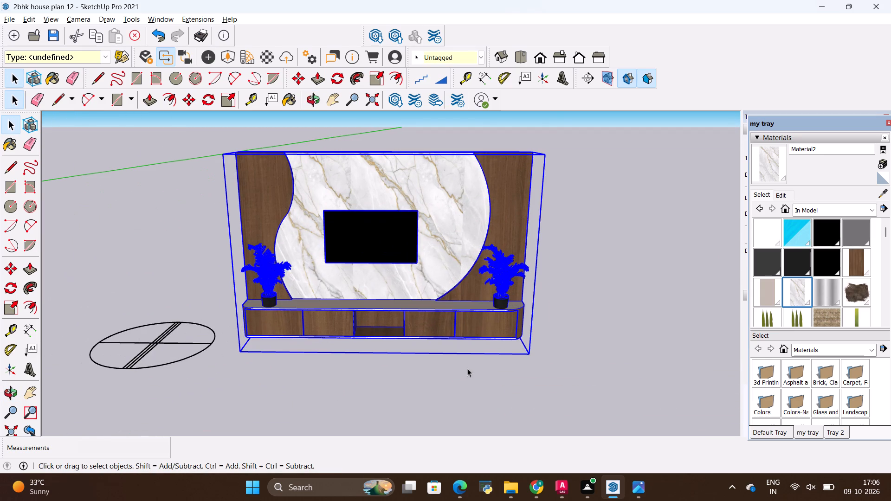
{"action": "scroll", "coordinate": [463, 349], "scroll_direction": "up", "scroll_amount": 5}
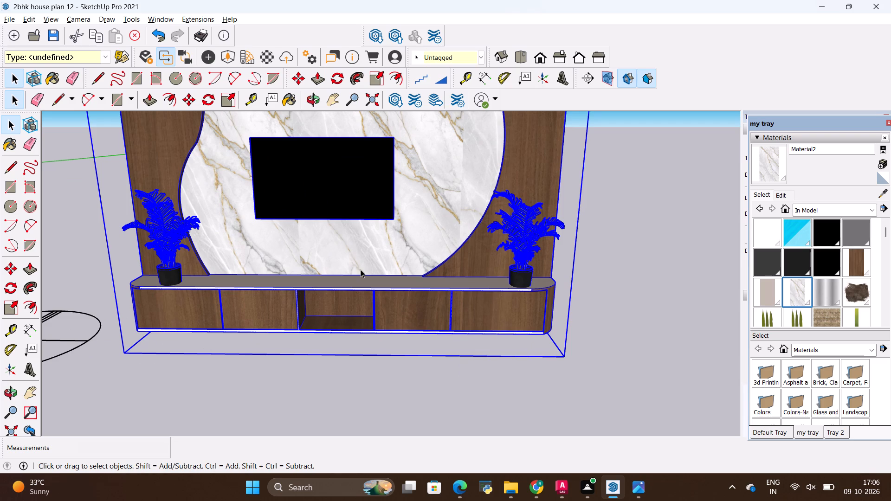
Move the TV unit group by its back panel's top outer corner into the house, onto the partition wall's top corner at the outer wall.
{"action": "key", "text": "m"}
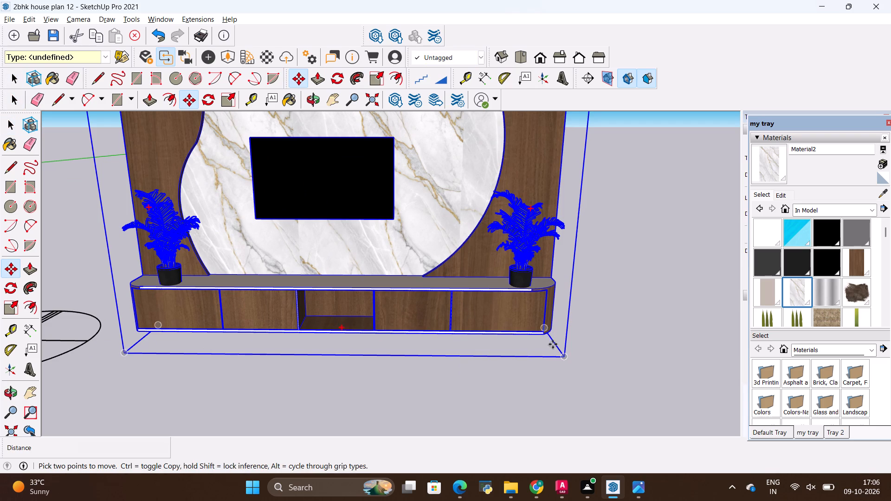
{"action": "middle_click_drag", "start_coordinate": [570, 342], "coordinate": [335, 337]}
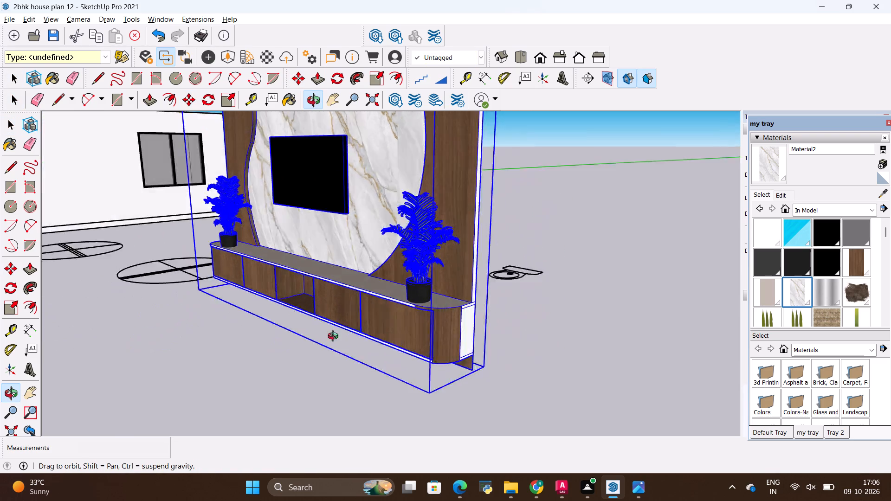
{"action": "middle_click_drag", "start_coordinate": [335, 337], "coordinate": [485, 432]}
{"action": "scroll", "coordinate": [481, 357], "scroll_direction": "down", "scroll_amount": 5}
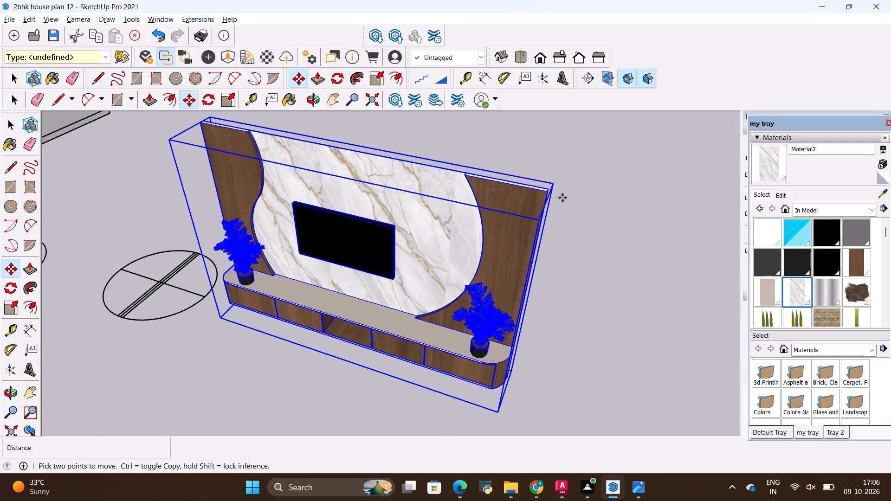
{"action": "left_click", "coordinate": [550, 189]}
{"action": "scroll", "coordinate": [402, 291], "scroll_direction": "down", "scroll_amount": 6}
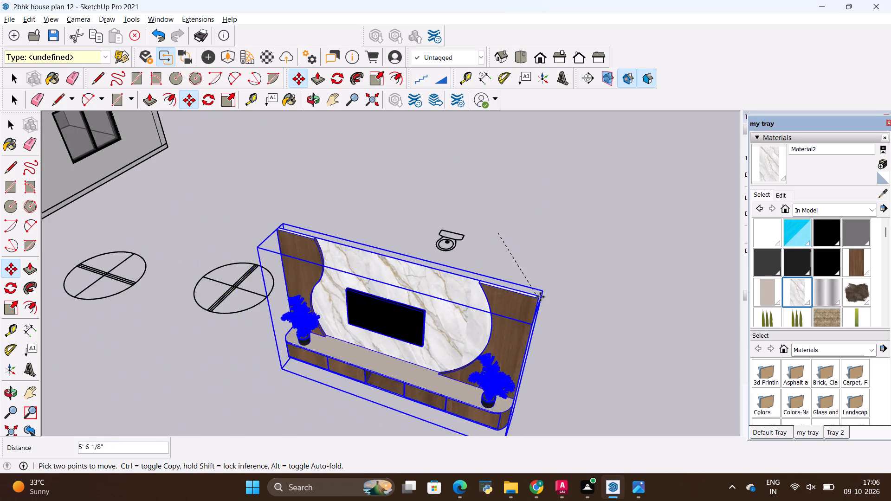
{"action": "scroll", "coordinate": [543, 295], "scroll_direction": "down", "scroll_amount": 20}
{"action": "scroll", "coordinate": [543, 295], "scroll_direction": "down", "scroll_amount": 8}
{"action": "scroll", "coordinate": [307, 197], "scroll_direction": "up", "scroll_amount": 6}
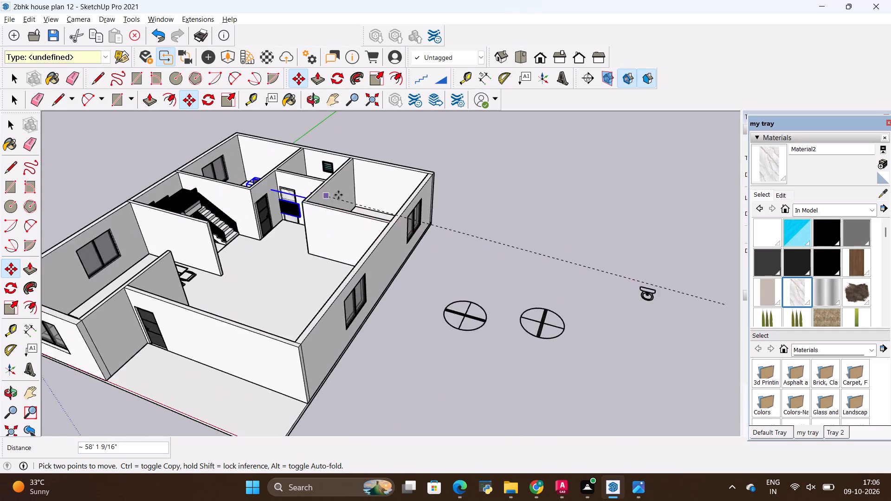
{"action": "scroll", "coordinate": [338, 195], "scroll_direction": "up", "scroll_amount": 9}
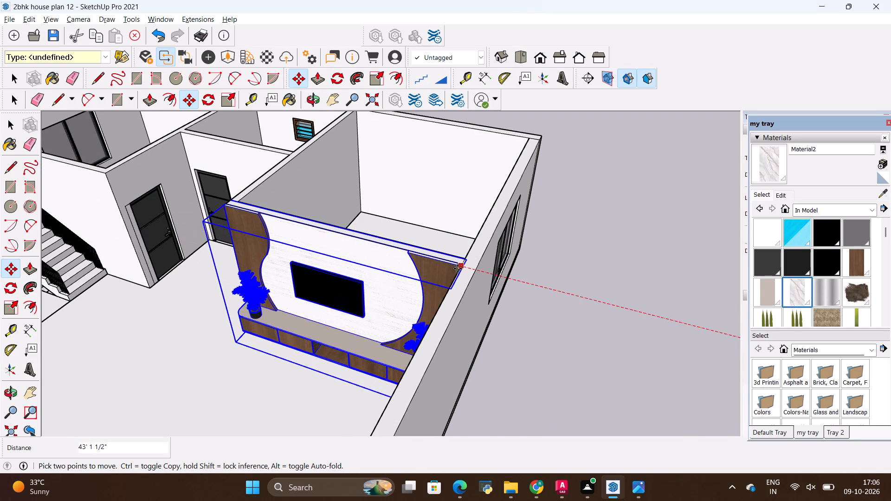
{"action": "left_click", "coordinate": [458, 269]}
Examine the placed TV unit from the front and how its top edge meets the partition and outer walls.
{"action": "scroll", "coordinate": [290, 331], "scroll_direction": "down", "scroll_amount": 2}
{"action": "middle_click_drag", "start_coordinate": [292, 334], "coordinate": [416, 266]}
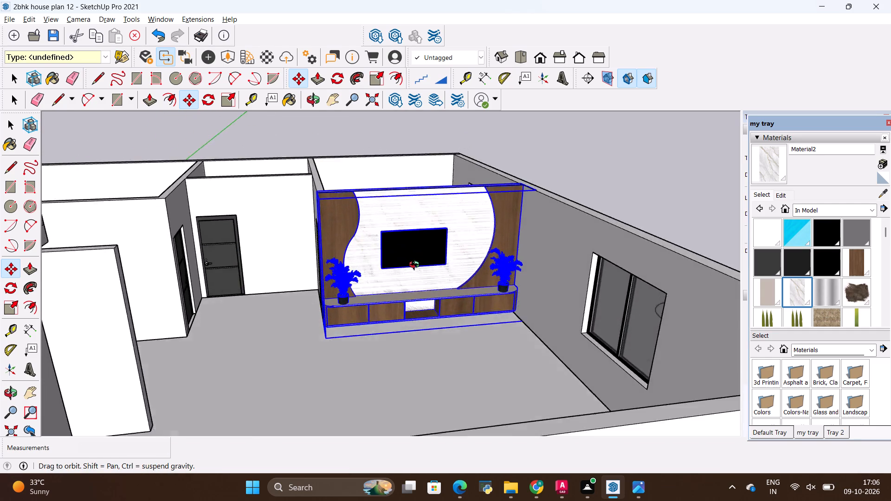
{"action": "middle_click_drag", "start_coordinate": [416, 266], "coordinate": [389, 304]}
{"action": "scroll", "coordinate": [391, 228], "scroll_direction": "up", "scroll_amount": 6}
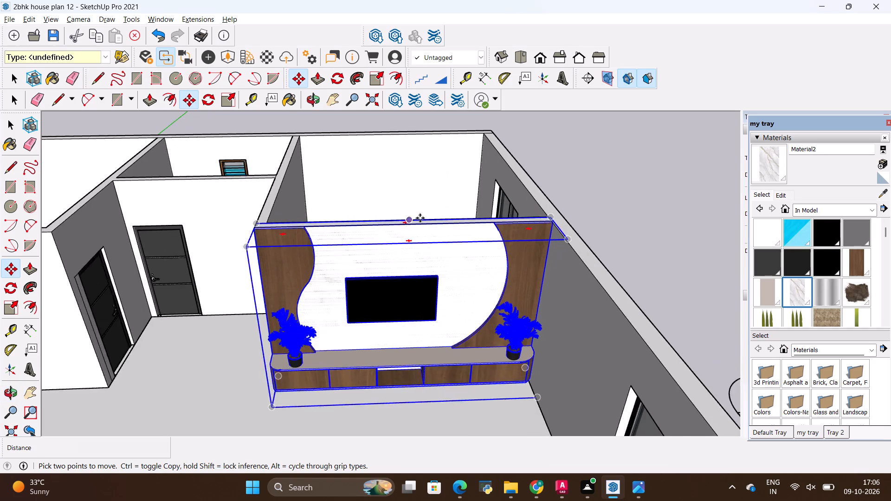
{"action": "scroll", "coordinate": [420, 218], "scroll_direction": "up", "scroll_amount": 1}
{"action": "scroll", "coordinate": [563, 219], "scroll_direction": "up", "scroll_amount": 20}
{"action": "scroll", "coordinate": [563, 219], "scroll_direction": "up", "scroll_amount": 1}
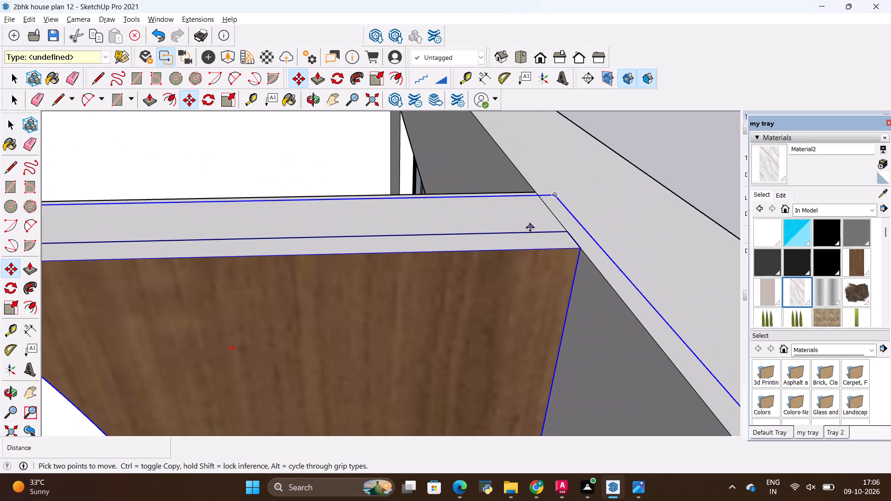
{"action": "scroll", "coordinate": [530, 227], "scroll_direction": "up", "scroll_amount": 9}
{"action": "scroll", "coordinate": [212, 215], "scroll_direction": "down", "scroll_amount": 5}
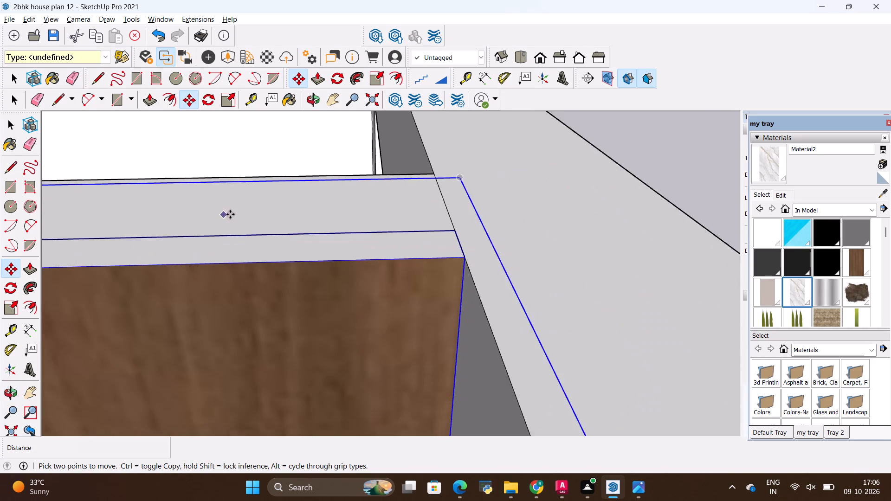
{"action": "scroll", "coordinate": [232, 214], "scroll_direction": "down", "scroll_amount": 20}
{"action": "scroll", "coordinate": [232, 214], "scroll_direction": "down", "scroll_amount": 10}
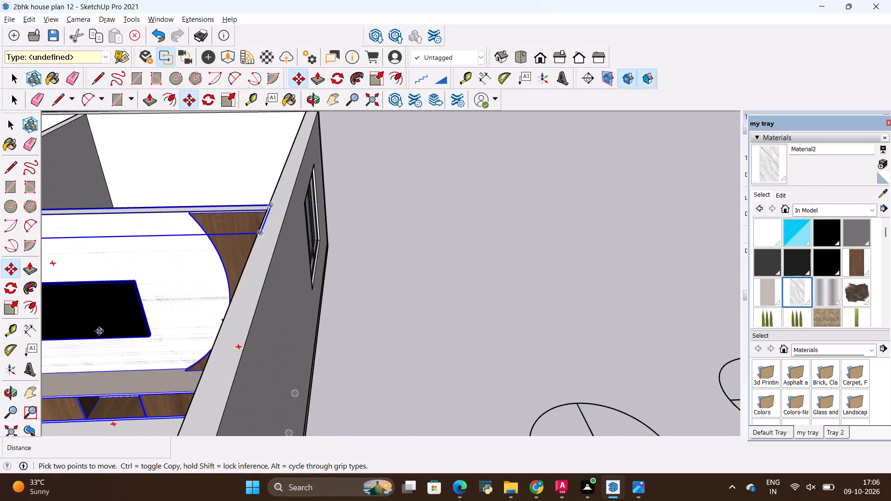
Examine the TV unit's fit in the room from above and from the front of the house.
{"action": "middle_click_drag", "start_coordinate": [98, 330], "coordinate": [209, 245]}
{"action": "scroll", "coordinate": [222, 250], "scroll_direction": "down", "scroll_amount": 6}
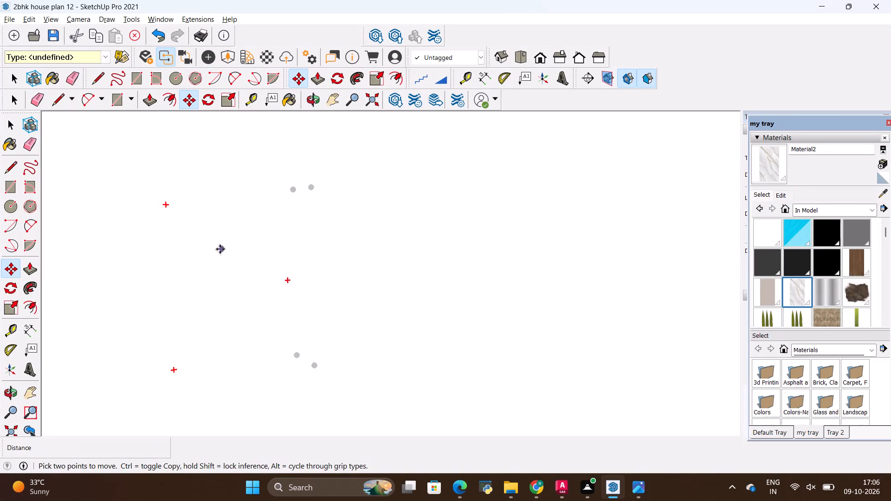
{"action": "middle_click_drag", "start_coordinate": [221, 242], "coordinate": [254, 403]}
{"action": "scroll", "coordinate": [254, 400], "scroll_direction": "up", "scroll_amount": 1}
{"action": "scroll", "coordinate": [258, 380], "scroll_direction": "down", "scroll_amount": 14}
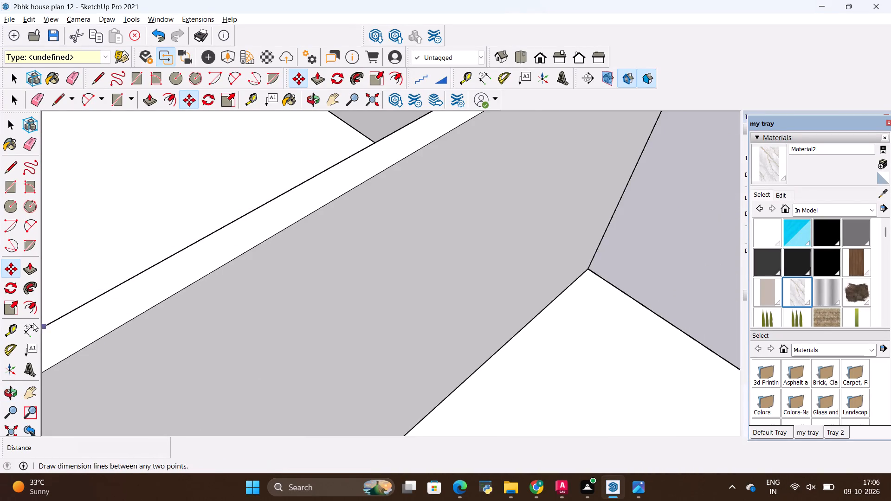
{"action": "scroll", "coordinate": [66, 326], "scroll_direction": "down", "scroll_amount": 20}
{"action": "scroll", "coordinate": [66, 326], "scroll_direction": "down", "scroll_amount": 4}
{"action": "scroll", "coordinate": [281, 325], "scroll_direction": "down", "scroll_amount": 6}
{"action": "scroll", "coordinate": [172, 174], "scroll_direction": "up", "scroll_amount": 6}
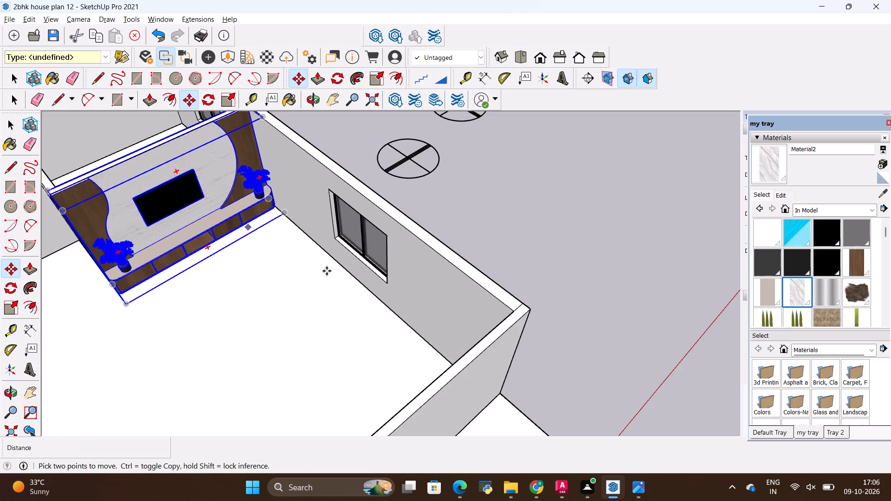
{"action": "middle_click_drag", "start_coordinate": [328, 274], "coordinate": [270, 222]}
{"action": "scroll", "coordinate": [441, 265], "scroll_direction": "down", "scroll_amount": 5}
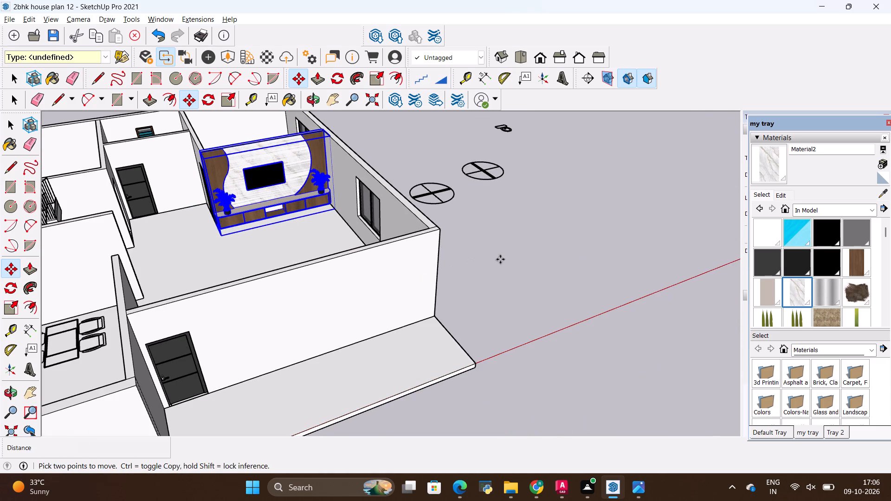
{"action": "middle_click_drag", "start_coordinate": [500, 260], "coordinate": [471, 277]}
{"action": "scroll", "coordinate": [273, 128], "scroll_direction": "up", "scroll_amount": 12}
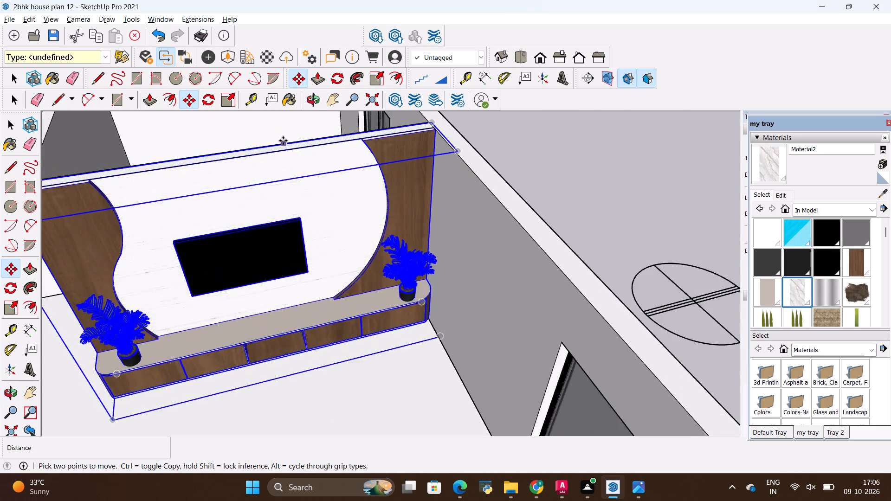
Move the TV unit group off the partition wall into the room, leaving a gap behind its back panel.
{"action": "scroll", "coordinate": [283, 141], "scroll_direction": "up", "scroll_amount": 13}
{"action": "scroll", "coordinate": [371, 265], "scroll_direction": "down", "scroll_amount": 11}
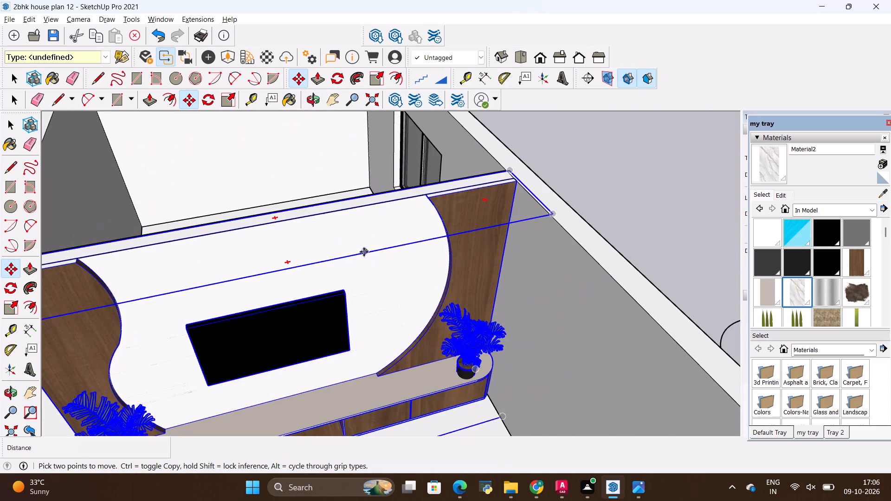
{"action": "middle_click_drag", "start_coordinate": [299, 245], "coordinate": [484, 207]}
{"action": "scroll", "coordinate": [417, 331], "scroll_direction": "up", "scroll_amount": 2}
{"action": "key", "text": "m"}
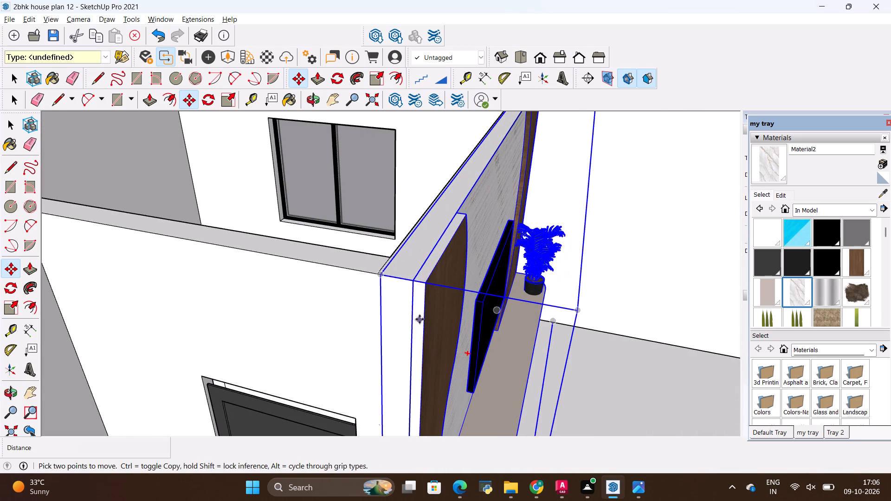
{"action": "left_click", "coordinate": [420, 319]}
{"action": "left_click", "coordinate": [494, 332]}
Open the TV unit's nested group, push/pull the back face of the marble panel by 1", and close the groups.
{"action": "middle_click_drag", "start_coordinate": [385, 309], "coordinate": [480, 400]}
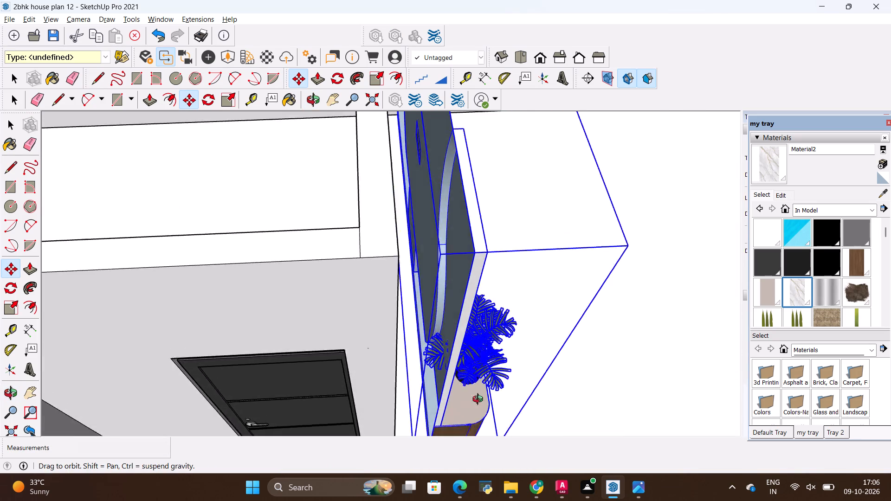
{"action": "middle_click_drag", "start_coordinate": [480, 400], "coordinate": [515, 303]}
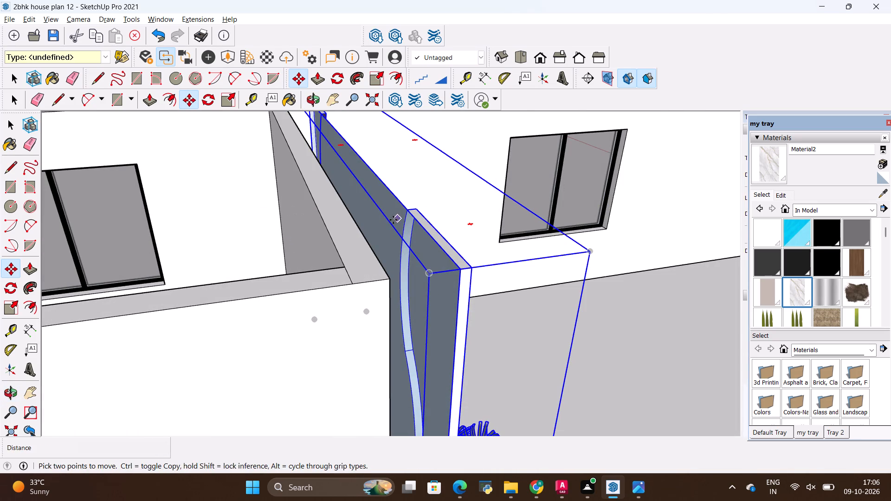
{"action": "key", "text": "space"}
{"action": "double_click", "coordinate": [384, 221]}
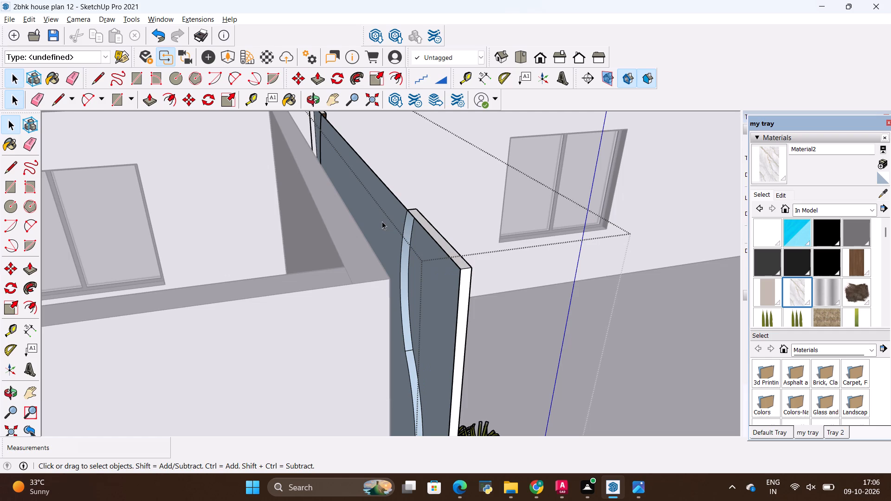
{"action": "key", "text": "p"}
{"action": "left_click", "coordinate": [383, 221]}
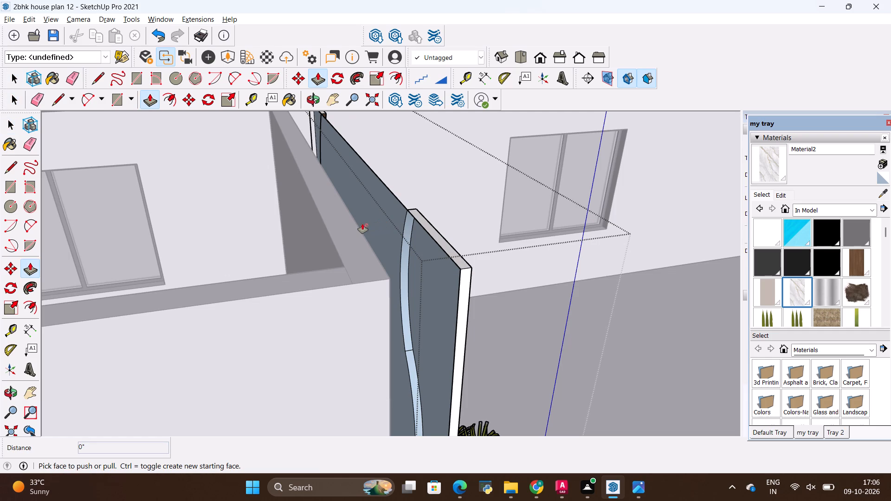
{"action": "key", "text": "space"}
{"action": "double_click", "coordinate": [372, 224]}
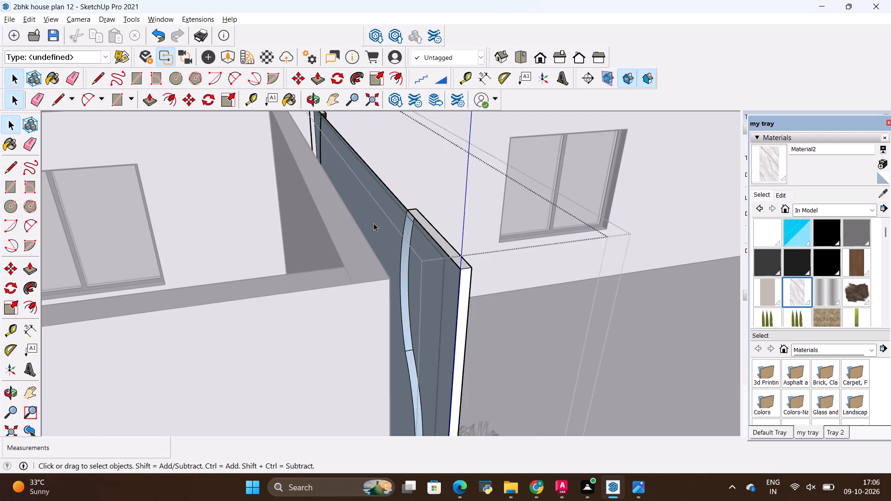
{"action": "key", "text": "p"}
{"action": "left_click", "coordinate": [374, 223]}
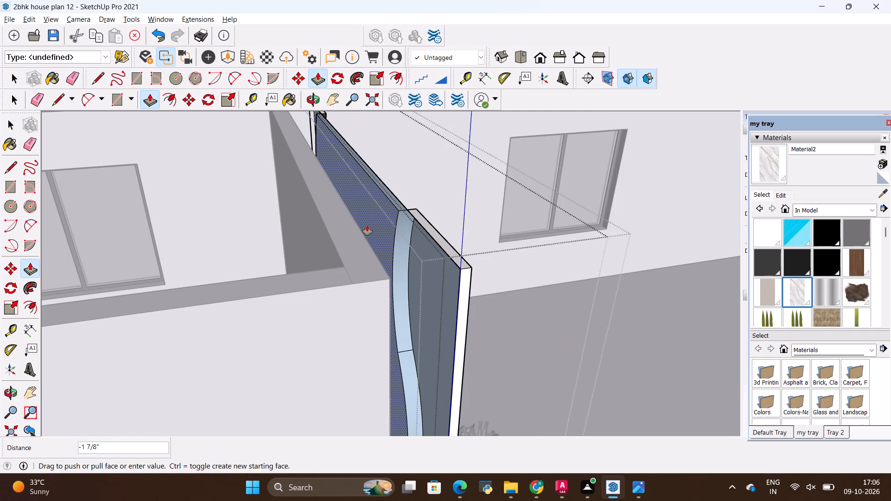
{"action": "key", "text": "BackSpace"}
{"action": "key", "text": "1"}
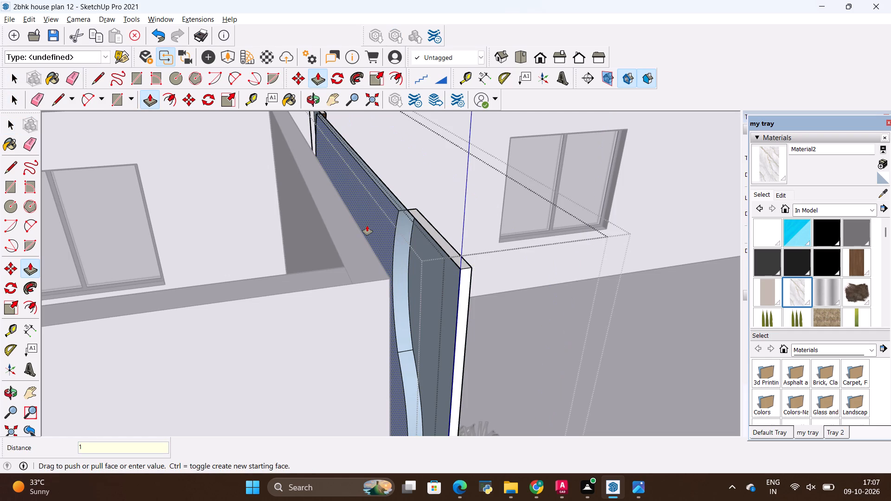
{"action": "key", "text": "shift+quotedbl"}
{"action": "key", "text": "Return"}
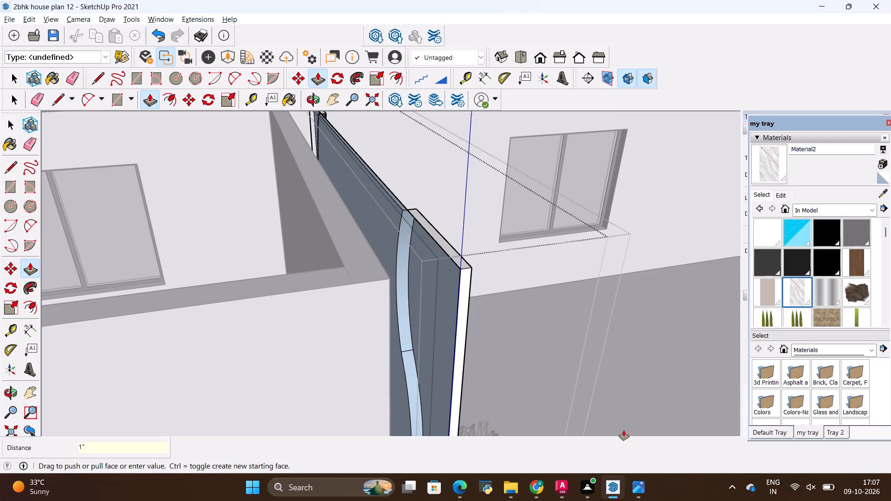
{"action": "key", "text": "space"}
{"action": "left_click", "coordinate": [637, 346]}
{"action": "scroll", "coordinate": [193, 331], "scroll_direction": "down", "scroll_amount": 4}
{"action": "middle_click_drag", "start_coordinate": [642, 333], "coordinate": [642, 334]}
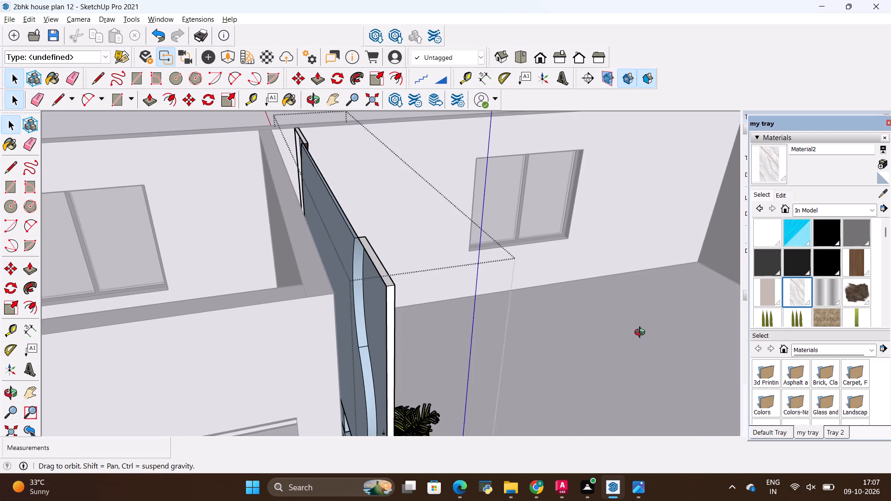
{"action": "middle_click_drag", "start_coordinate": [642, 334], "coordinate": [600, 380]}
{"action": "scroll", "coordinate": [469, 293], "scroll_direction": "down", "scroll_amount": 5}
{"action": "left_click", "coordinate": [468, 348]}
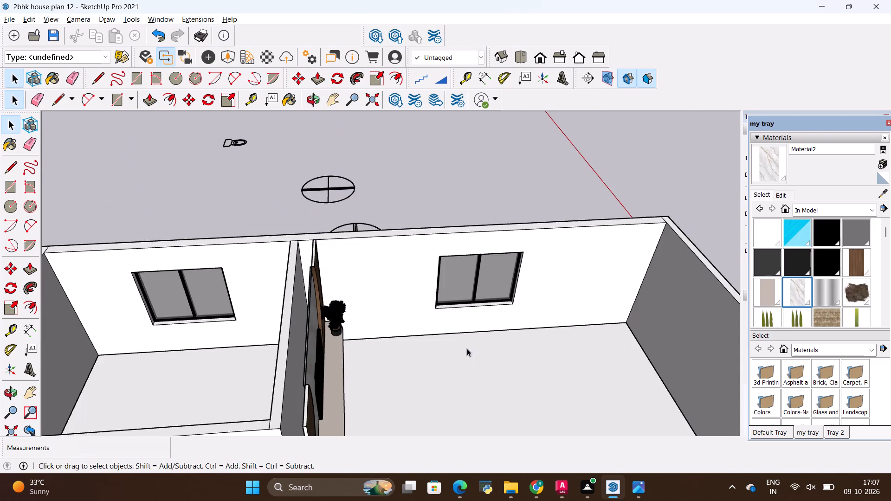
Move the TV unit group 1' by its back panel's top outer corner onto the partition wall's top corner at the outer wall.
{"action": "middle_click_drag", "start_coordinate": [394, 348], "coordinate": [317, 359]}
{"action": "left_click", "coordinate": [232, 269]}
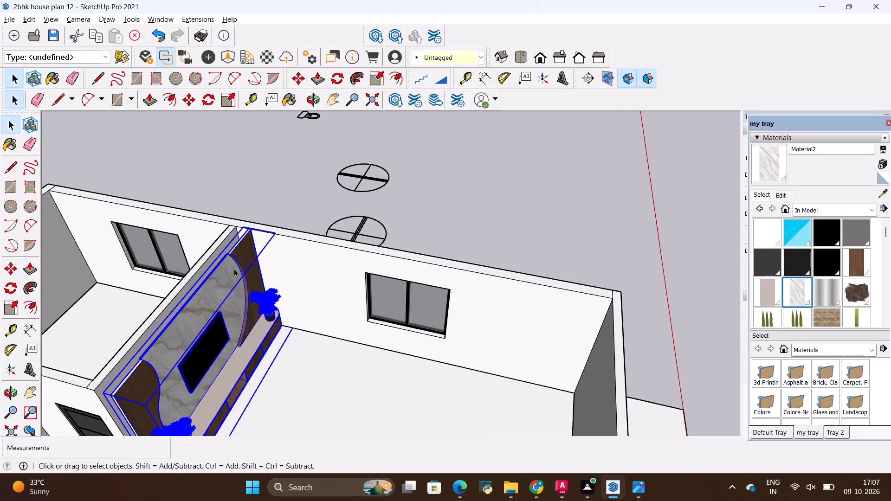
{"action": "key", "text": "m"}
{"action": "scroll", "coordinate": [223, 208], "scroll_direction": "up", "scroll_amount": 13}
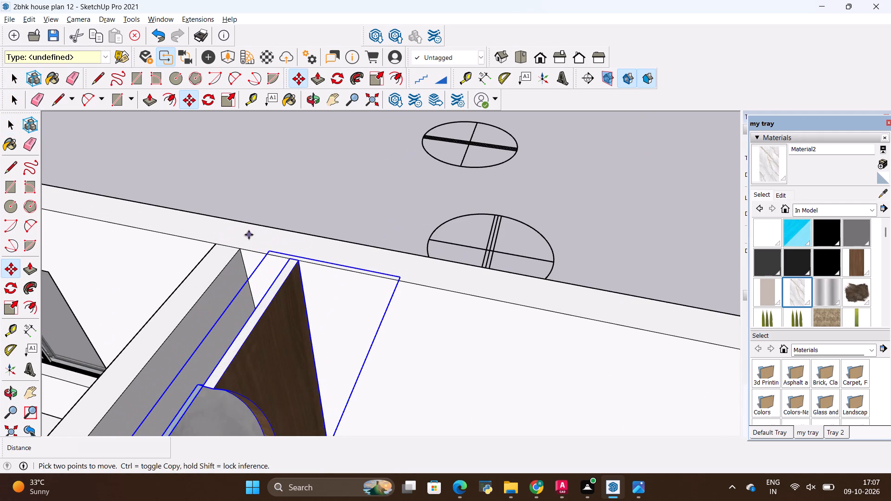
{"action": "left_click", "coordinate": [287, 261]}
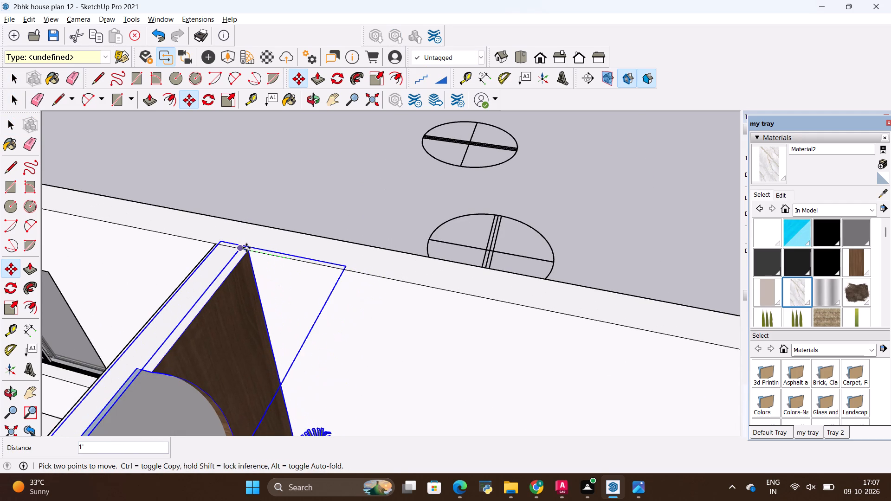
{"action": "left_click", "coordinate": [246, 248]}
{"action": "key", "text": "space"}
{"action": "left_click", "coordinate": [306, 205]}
Examine the TV unit's fit in the room and how the marble panel's top edge meets the partition wall.
{"action": "scroll", "coordinate": [308, 212], "scroll_direction": "down", "scroll_amount": 11}
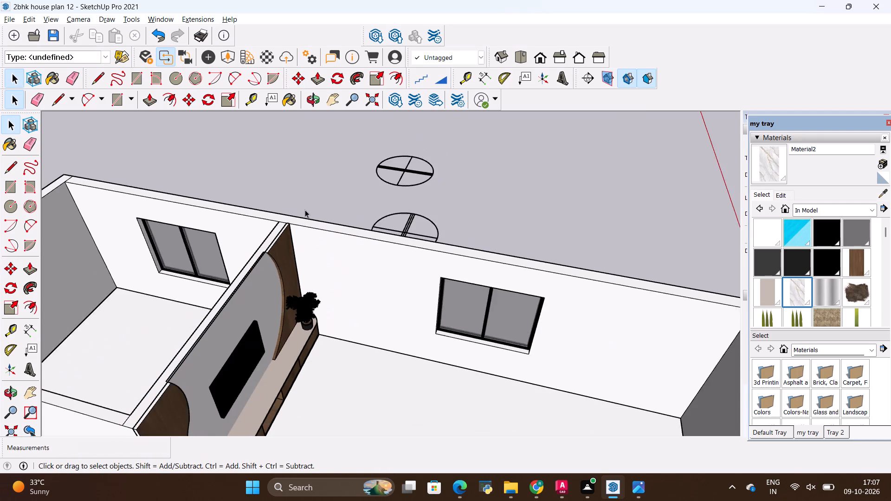
{"action": "scroll", "coordinate": [305, 210], "scroll_direction": "down", "scroll_amount": 7}
{"action": "middle_click_drag", "start_coordinate": [435, 362], "coordinate": [346, 325]}
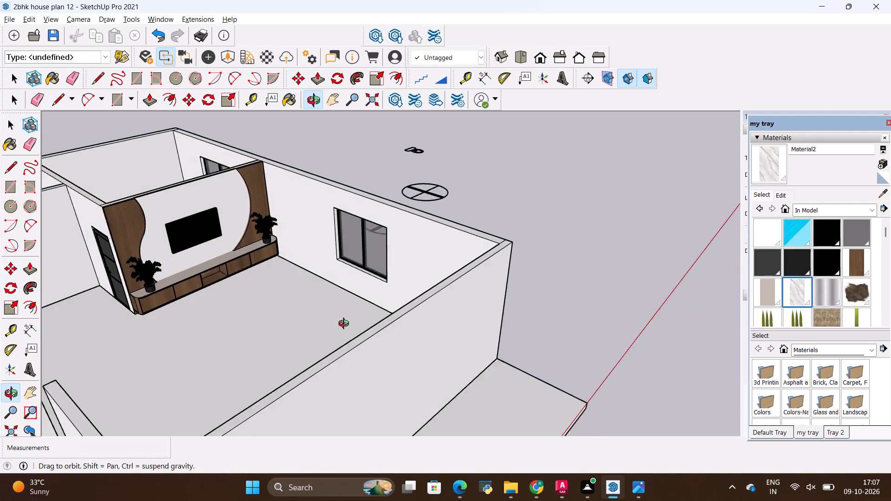
{"action": "middle_click_drag", "start_coordinate": [346, 325], "coordinate": [347, 325]}
{"action": "scroll", "coordinate": [200, 142], "scroll_direction": "up", "scroll_amount": 15}
{"action": "middle_click_drag", "start_coordinate": [304, 373], "coordinate": [298, 445]}
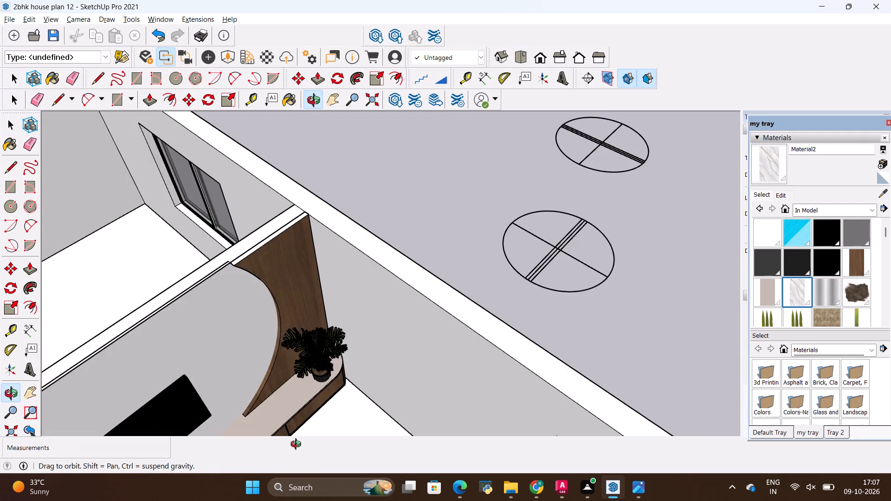
{"action": "middle_click_drag", "start_coordinate": [298, 445], "coordinate": [285, 353]}
{"action": "scroll", "coordinate": [386, 392], "scroll_direction": "down", "scroll_amount": 11}
{"action": "middle_click_drag", "start_coordinate": [487, 406], "coordinate": [479, 413]}
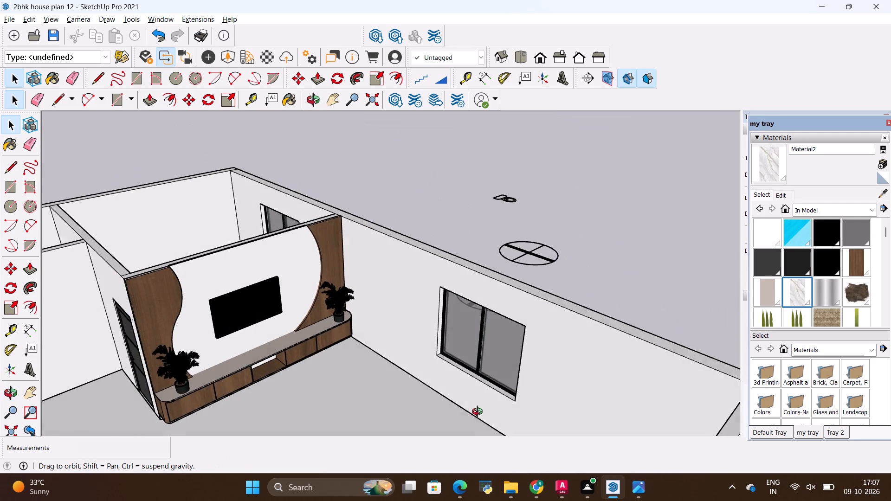
{"action": "middle_click_drag", "start_coordinate": [479, 413], "coordinate": [475, 414]}
{"action": "scroll", "coordinate": [232, 219], "scroll_direction": "up", "scroll_amount": 18}
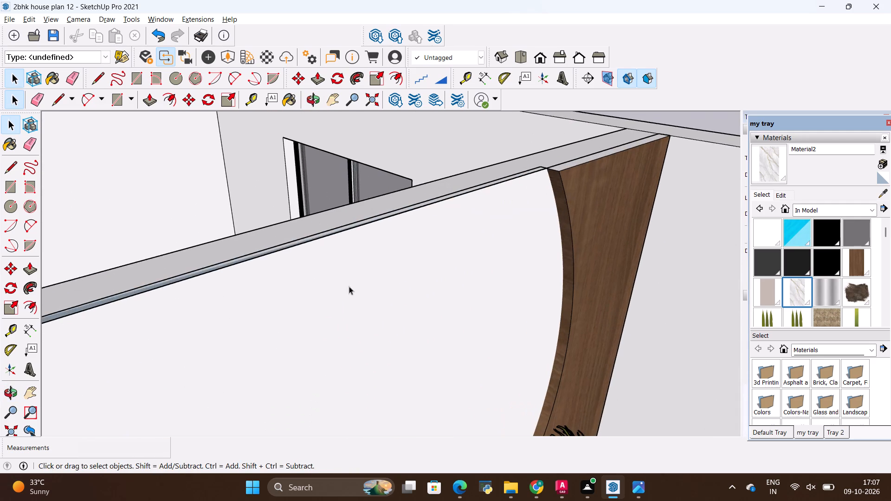
{"action": "scroll", "coordinate": [465, 159], "scroll_direction": "up", "scroll_amount": 12}
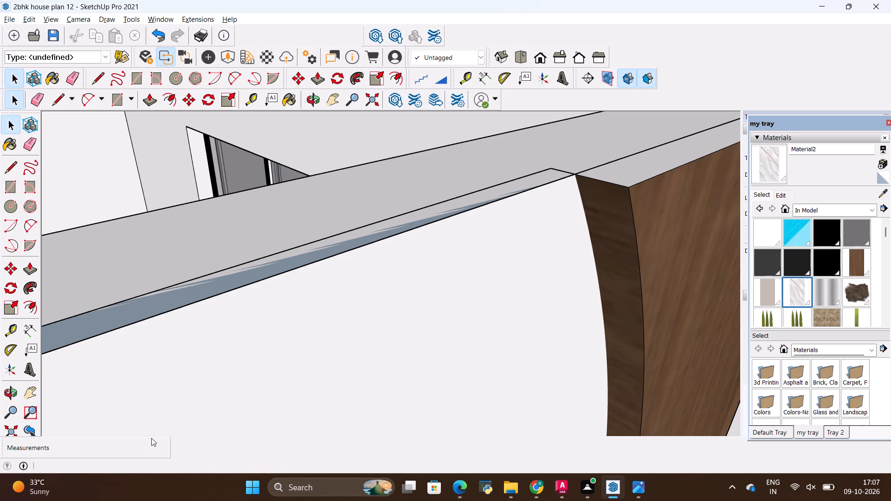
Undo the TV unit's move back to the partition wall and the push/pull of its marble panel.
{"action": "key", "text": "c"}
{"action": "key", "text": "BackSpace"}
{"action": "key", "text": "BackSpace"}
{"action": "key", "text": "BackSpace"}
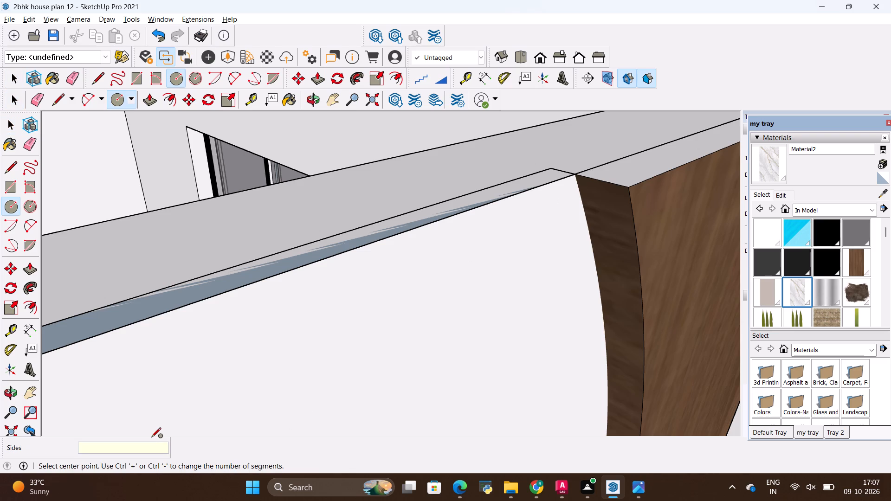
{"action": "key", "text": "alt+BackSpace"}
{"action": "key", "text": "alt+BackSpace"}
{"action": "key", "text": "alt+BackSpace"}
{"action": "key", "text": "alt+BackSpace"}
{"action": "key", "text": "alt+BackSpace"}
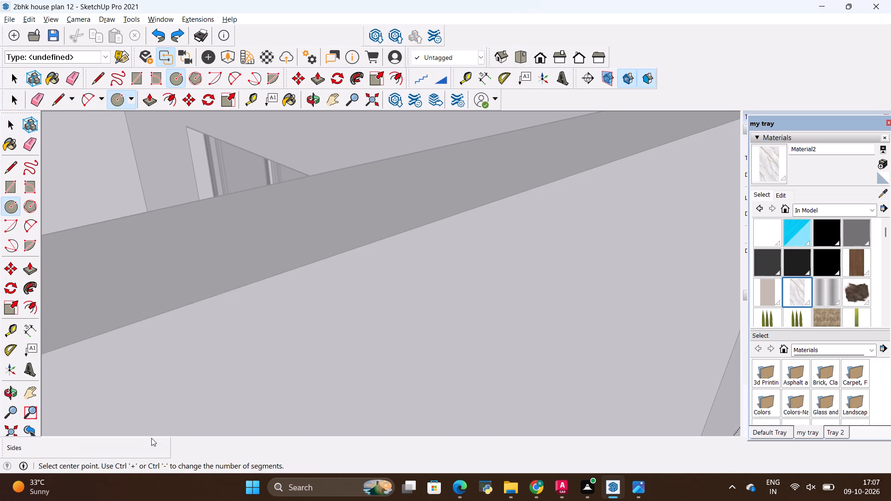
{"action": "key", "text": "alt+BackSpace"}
Open the TV unit group for editing.
{"action": "scroll", "coordinate": [133, 424], "scroll_direction": "down", "scroll_amount": 17, "text": "alt"}
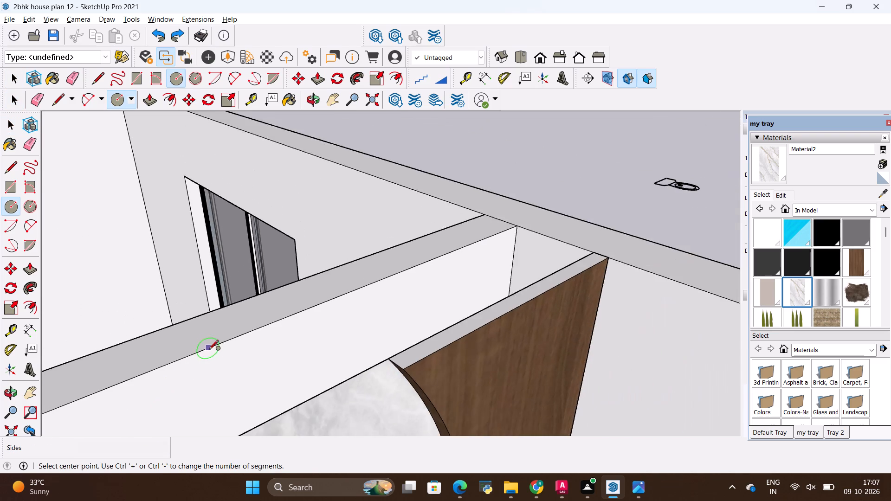
{"action": "scroll", "coordinate": [209, 350], "scroll_direction": "down", "scroll_amount": 14, "text": "alt"}
{"action": "scroll", "coordinate": [278, 326], "scroll_direction": "down", "scroll_amount": 6}
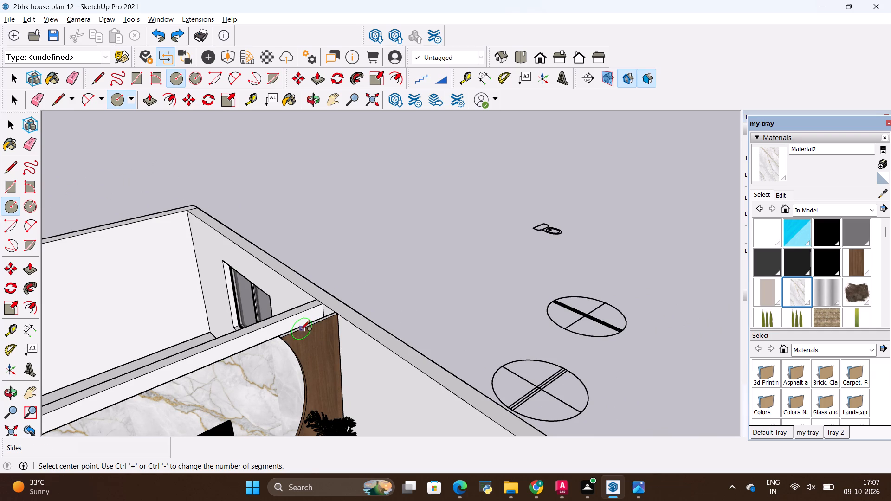
{"action": "key", "text": "space"}
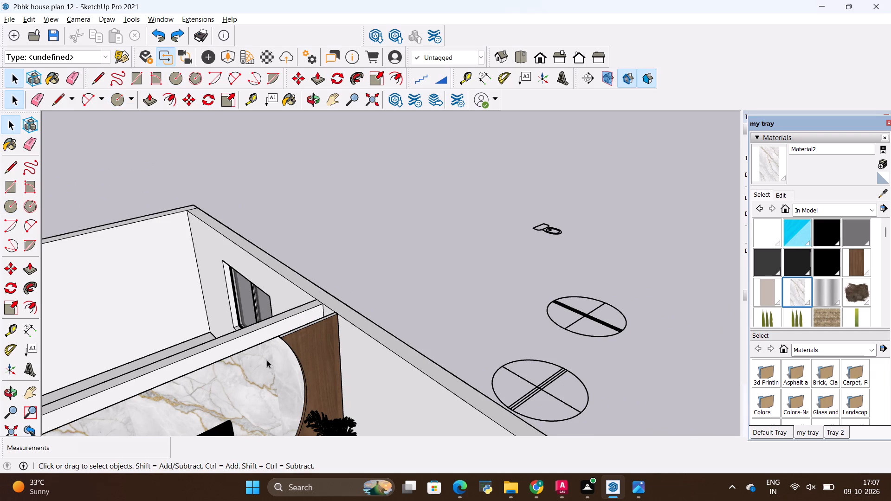
{"action": "left_click", "coordinate": [267, 360]}
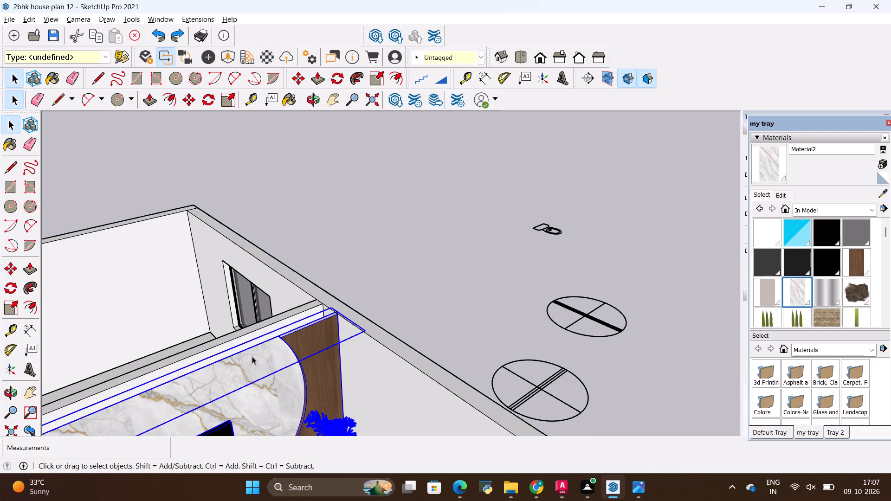
{"action": "double_click", "coordinate": [252, 356]}
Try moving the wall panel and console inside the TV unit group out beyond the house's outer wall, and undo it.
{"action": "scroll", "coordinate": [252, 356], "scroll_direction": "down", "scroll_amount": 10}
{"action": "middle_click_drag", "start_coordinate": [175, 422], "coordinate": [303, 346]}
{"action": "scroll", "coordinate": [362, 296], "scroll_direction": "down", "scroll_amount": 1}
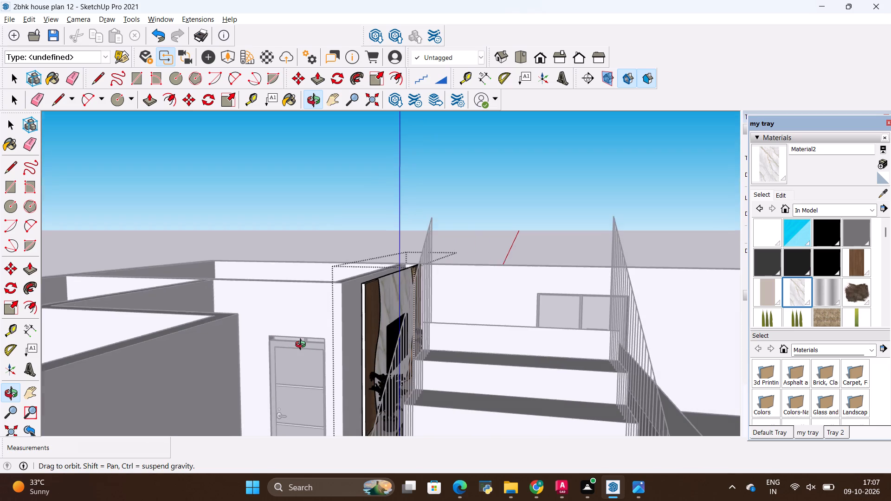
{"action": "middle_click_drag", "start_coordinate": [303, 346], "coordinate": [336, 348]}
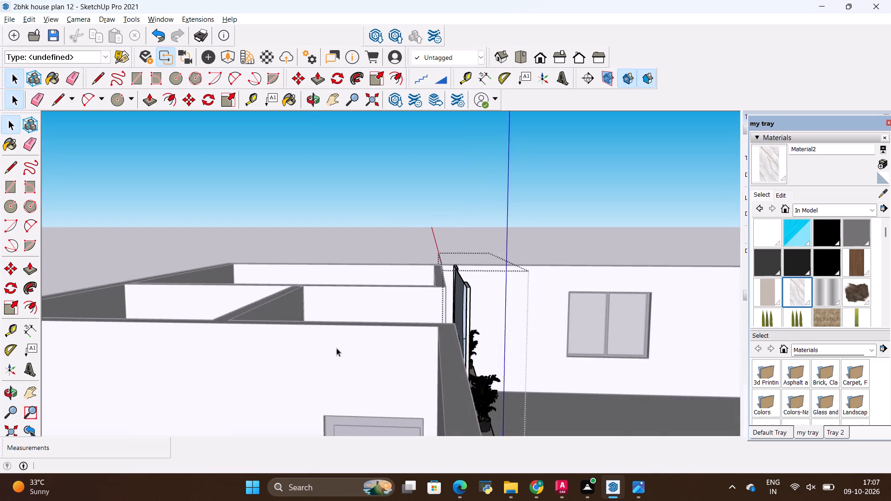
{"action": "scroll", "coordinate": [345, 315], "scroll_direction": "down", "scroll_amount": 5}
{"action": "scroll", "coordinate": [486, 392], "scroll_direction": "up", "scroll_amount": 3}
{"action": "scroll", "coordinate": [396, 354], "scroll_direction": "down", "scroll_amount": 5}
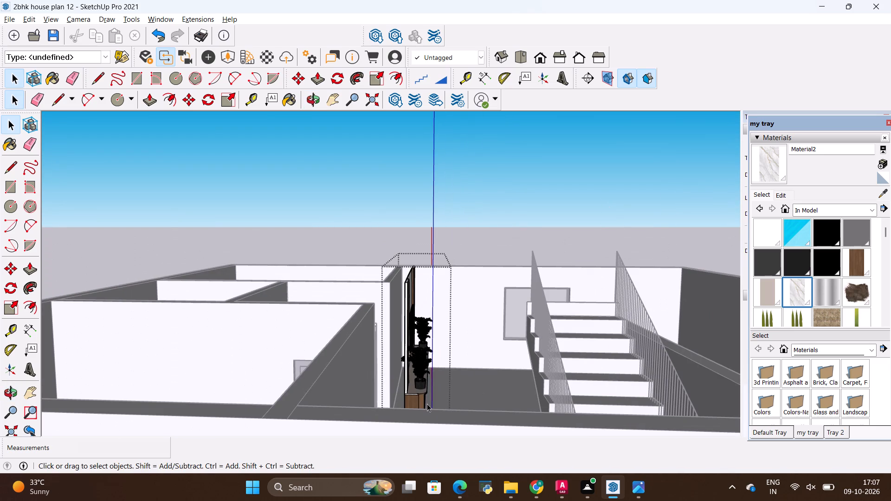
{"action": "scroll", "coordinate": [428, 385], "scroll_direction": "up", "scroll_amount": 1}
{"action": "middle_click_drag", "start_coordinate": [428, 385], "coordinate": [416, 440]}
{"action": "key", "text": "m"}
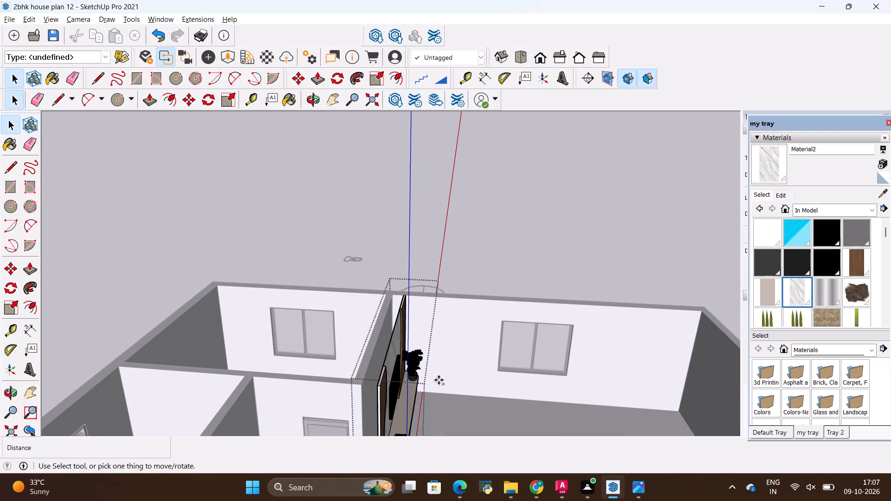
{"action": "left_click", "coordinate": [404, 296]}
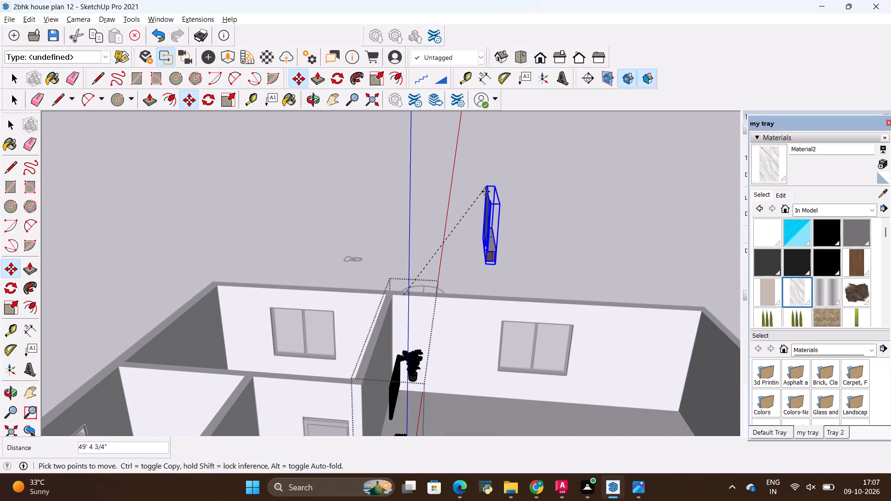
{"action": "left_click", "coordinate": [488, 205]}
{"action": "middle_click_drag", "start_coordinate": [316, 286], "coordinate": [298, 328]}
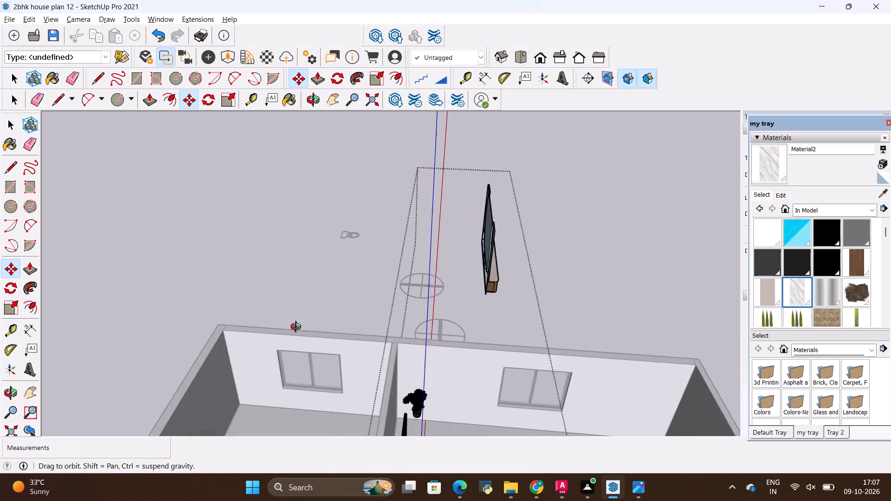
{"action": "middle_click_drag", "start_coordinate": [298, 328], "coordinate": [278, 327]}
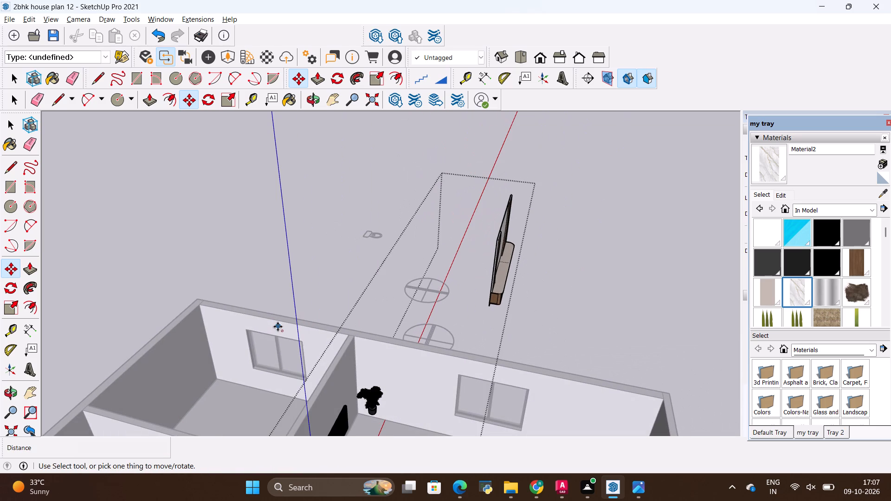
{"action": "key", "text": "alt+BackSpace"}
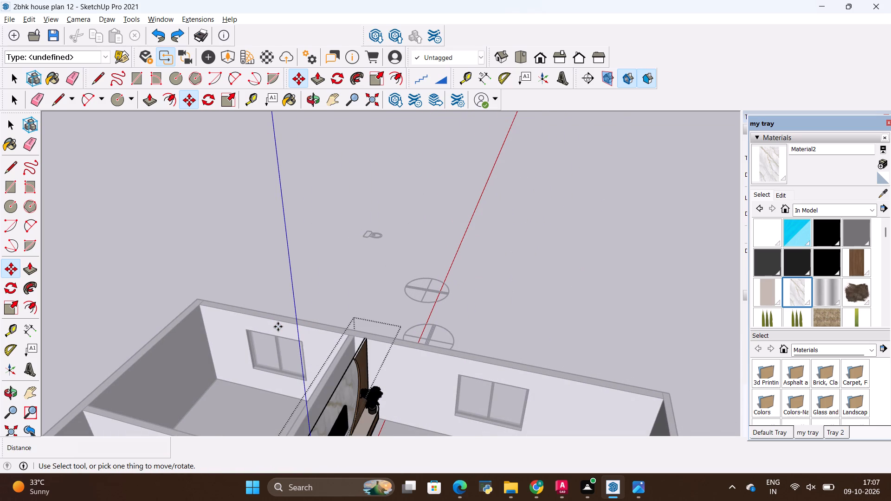
Close the TV unit group and move the whole unit about 38' 6" out of the room, beyond the house's outer wall.
{"action": "key", "text": "space"}
{"action": "left_click", "coordinate": [259, 252]}
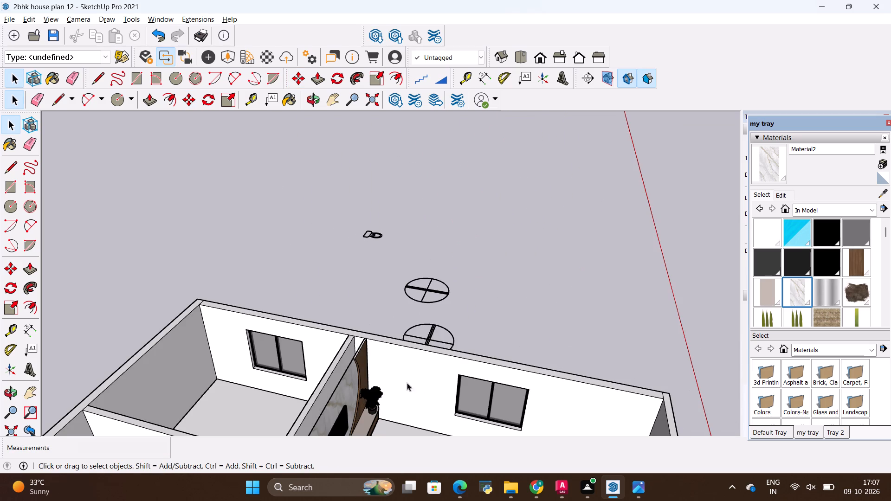
{"action": "left_click", "coordinate": [359, 377]}
{"action": "scroll", "coordinate": [351, 295], "scroll_direction": "down", "scroll_amount": 11}
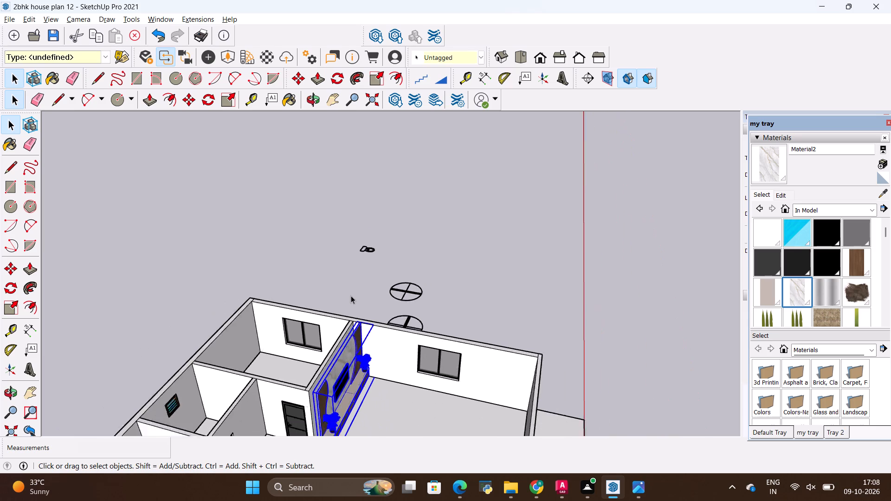
{"action": "scroll", "coordinate": [351, 295], "scroll_direction": "down", "scroll_amount": 2}
{"action": "middle_click_drag", "start_coordinate": [377, 408], "coordinate": [362, 412]}
{"action": "scroll", "coordinate": [310, 380], "scroll_direction": "up", "scroll_amount": 9}
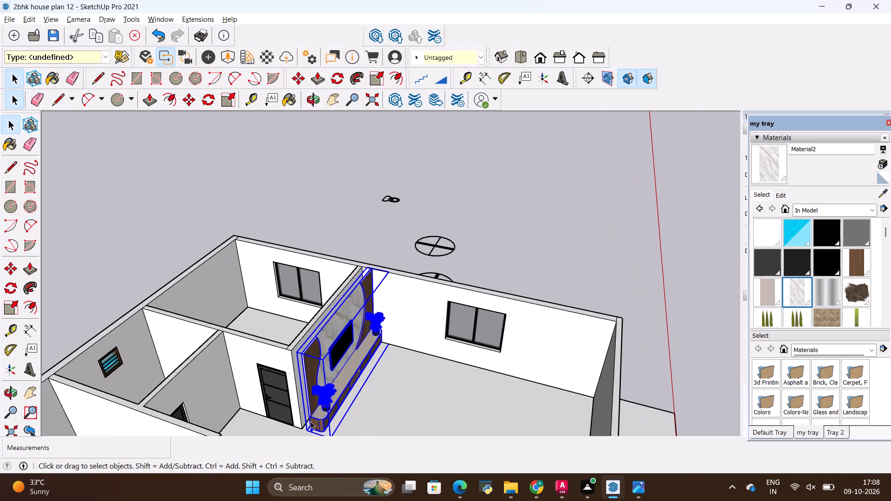
{"action": "key", "text": "m"}
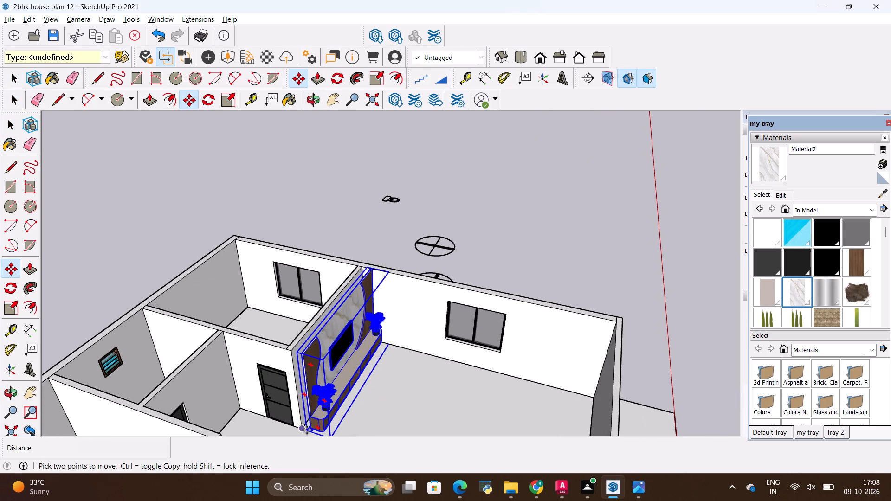
{"action": "left_click", "coordinate": [307, 430]}
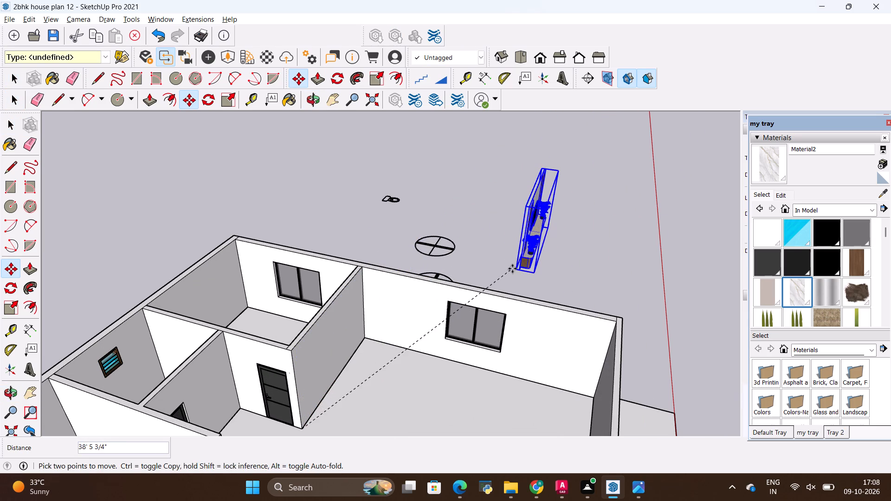
{"action": "left_click", "coordinate": [512, 269]}
Inside the TV unit group, draw a 14' 6" by 9' 9 5/16" rectangle across the unit's entire back, and close the group.
{"action": "middle_click_drag", "start_coordinate": [367, 279], "coordinate": [600, 263]}
{"action": "scroll", "coordinate": [299, 165], "scroll_direction": "up", "scroll_amount": 7}
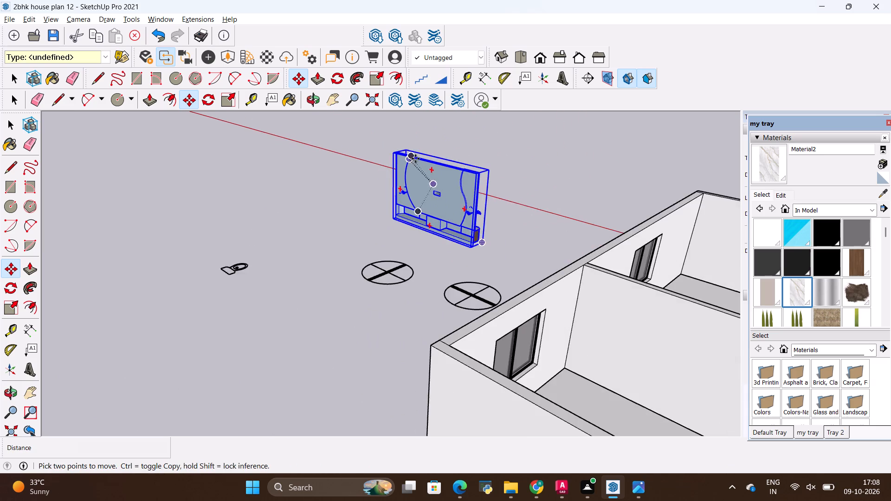
{"action": "scroll", "coordinate": [415, 159], "scroll_direction": "up", "scroll_amount": 2}
{"action": "key", "text": "space"}
{"action": "double_click", "coordinate": [445, 206]}
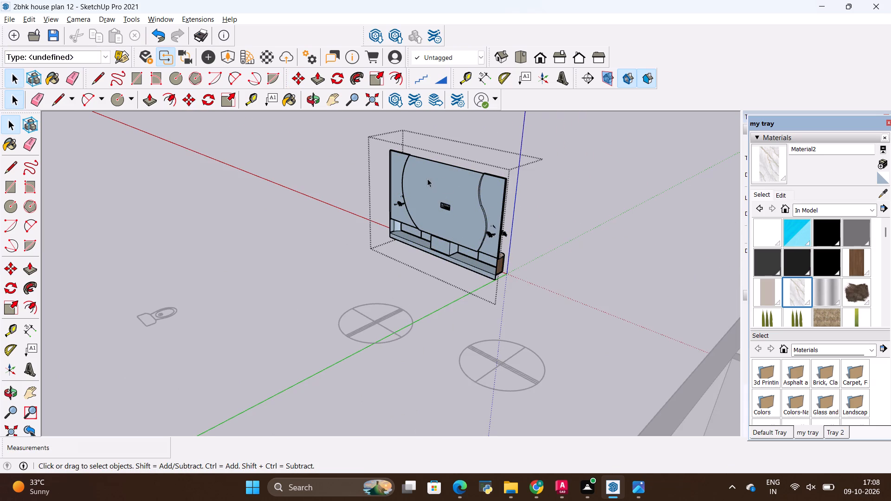
{"action": "key", "text": "r"}
{"action": "scroll", "coordinate": [358, 51], "scroll_direction": "up", "scroll_amount": 12}
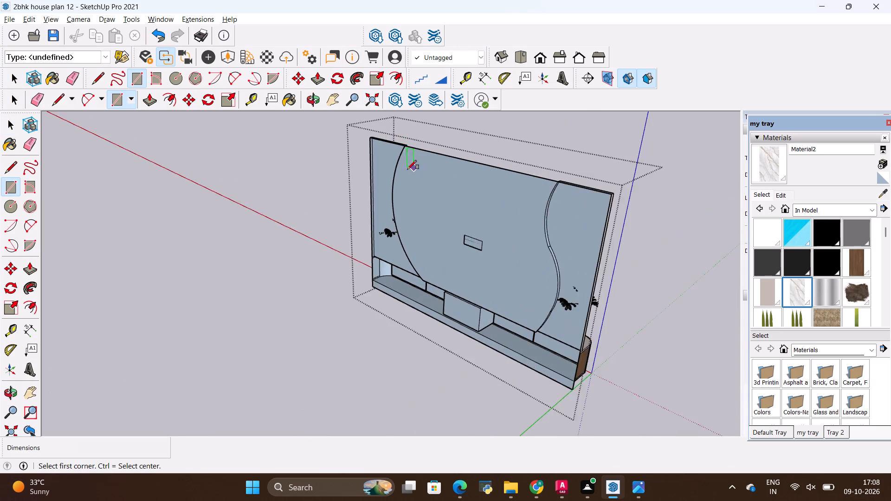
{"action": "scroll", "coordinate": [407, 169], "scroll_direction": "up", "scroll_amount": 3}
{"action": "left_click", "coordinate": [363, 131]}
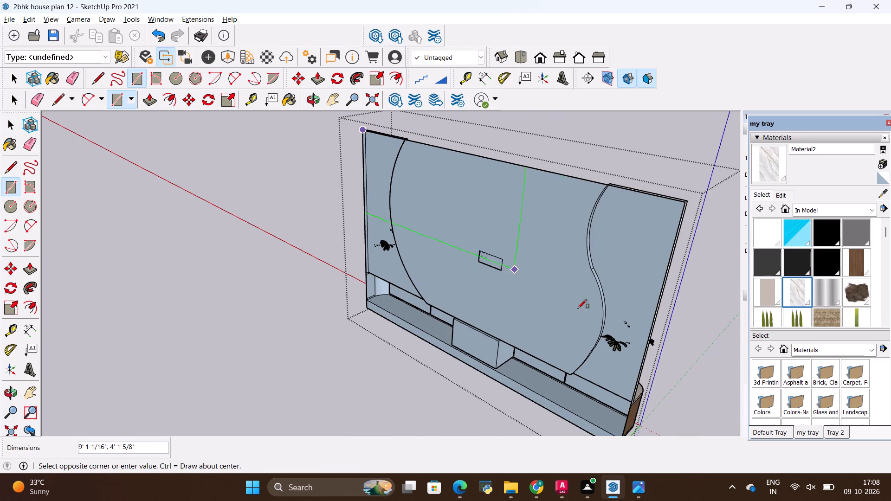
{"action": "scroll", "coordinate": [615, 341], "scroll_direction": "down", "scroll_amount": 6}
{"action": "left_click", "coordinate": [614, 408]}
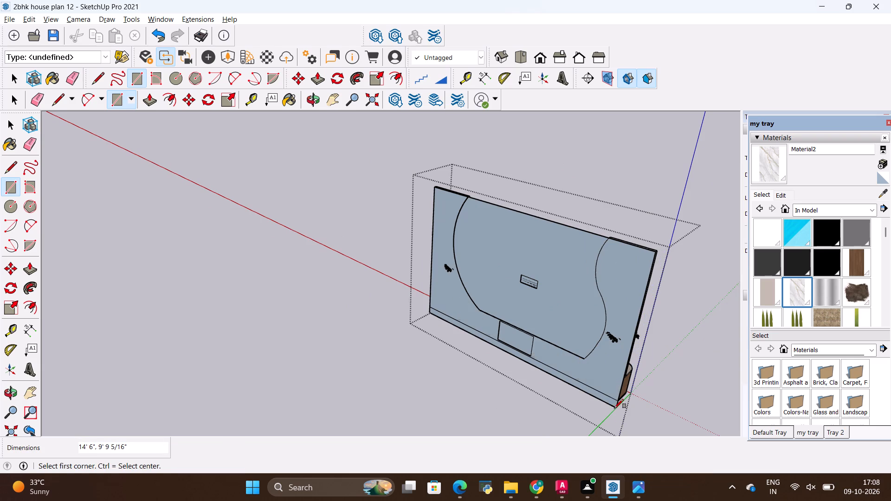
{"action": "scroll", "coordinate": [313, 261], "scroll_direction": "down", "scroll_amount": 6}
{"action": "middle_click_drag", "start_coordinate": [512, 257], "coordinate": [131, 236]}
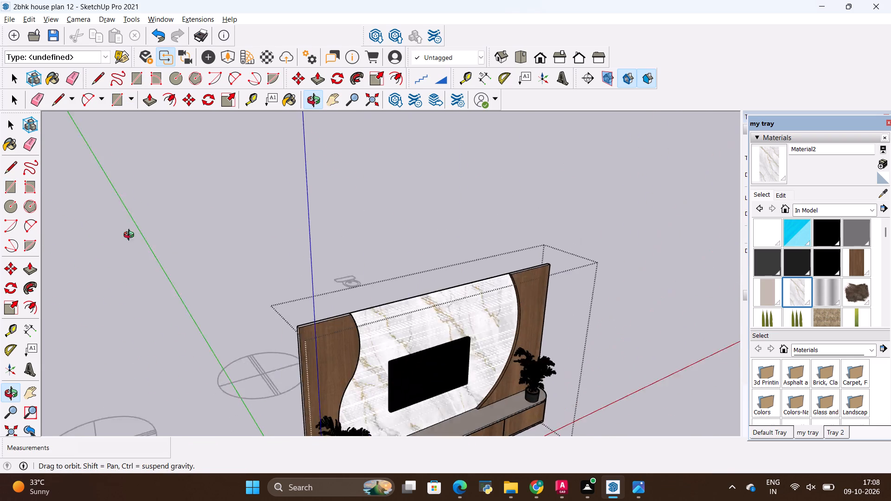
{"action": "middle_click_drag", "start_coordinate": [131, 236], "coordinate": [116, 225]}
{"action": "middle_click_drag", "start_coordinate": [259, 276], "coordinate": [585, 374]}
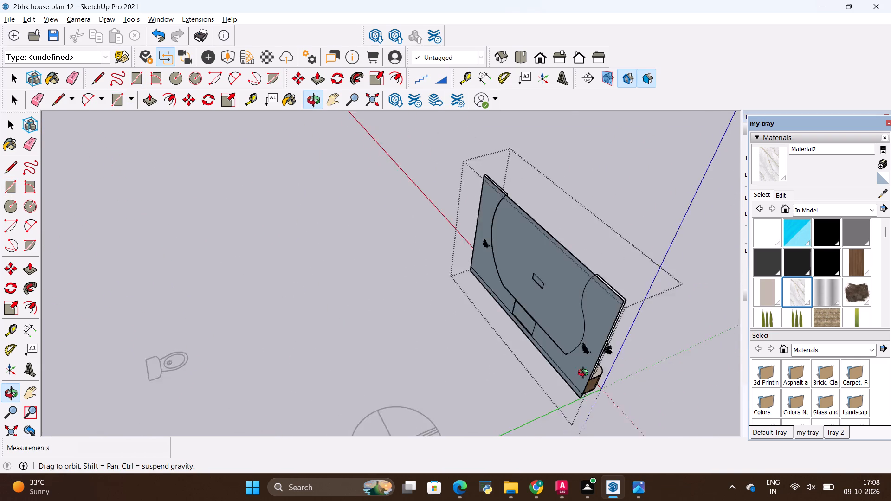
{"action": "middle_click_drag", "start_coordinate": [585, 374], "coordinate": [616, 263]}
{"action": "middle_click_drag", "start_coordinate": [501, 250], "coordinate": [626, 294]}
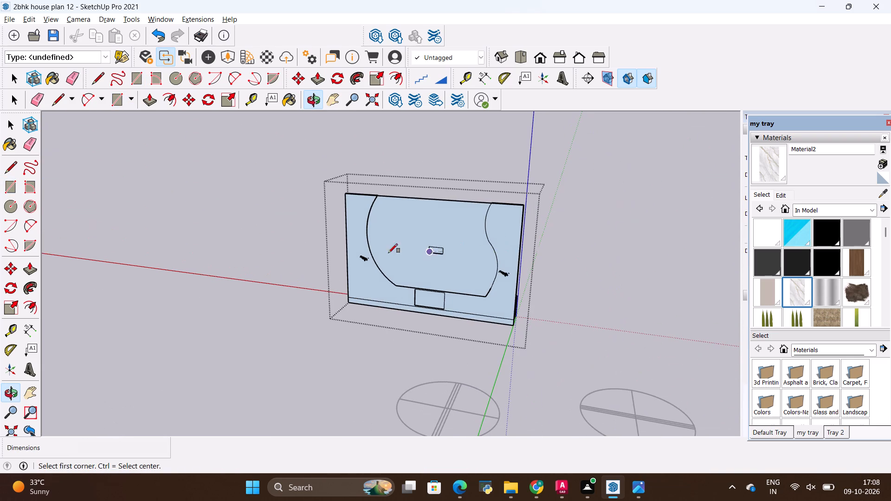
{"action": "key", "text": "space"}
{"action": "left_click", "coordinate": [302, 242]}
{"action": "left_click", "coordinate": [413, 234]}
{"action": "left_click", "coordinate": [312, 230]}
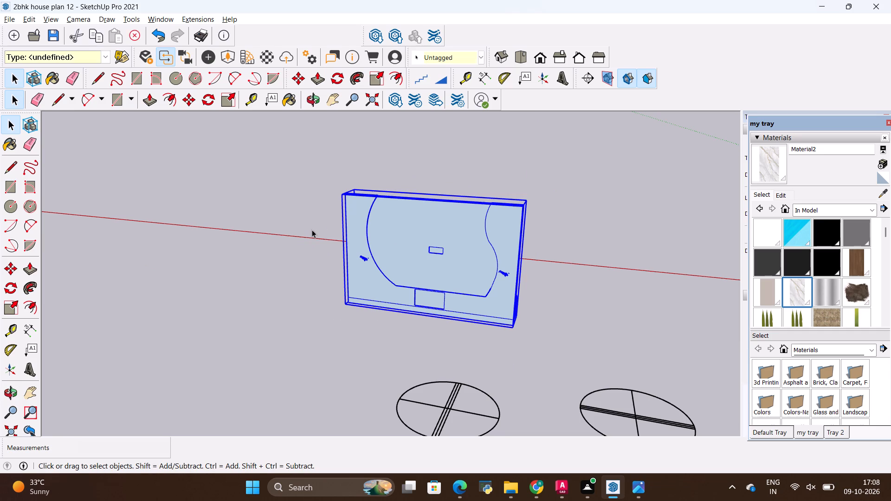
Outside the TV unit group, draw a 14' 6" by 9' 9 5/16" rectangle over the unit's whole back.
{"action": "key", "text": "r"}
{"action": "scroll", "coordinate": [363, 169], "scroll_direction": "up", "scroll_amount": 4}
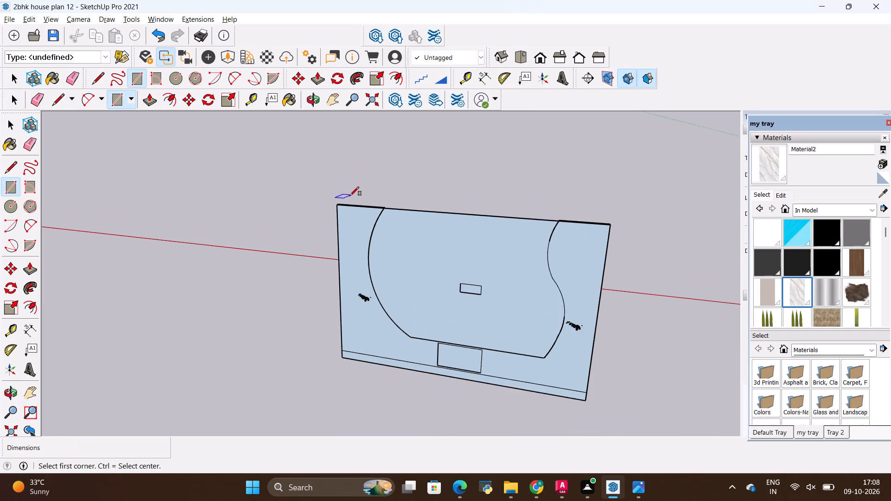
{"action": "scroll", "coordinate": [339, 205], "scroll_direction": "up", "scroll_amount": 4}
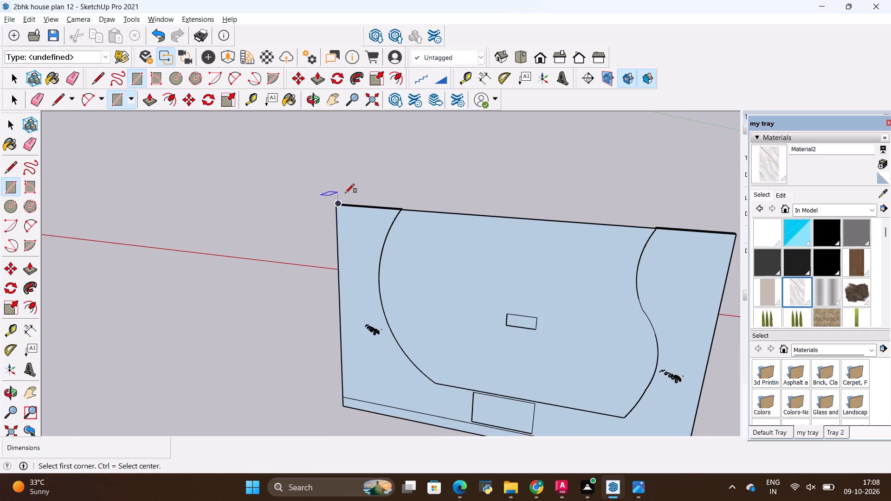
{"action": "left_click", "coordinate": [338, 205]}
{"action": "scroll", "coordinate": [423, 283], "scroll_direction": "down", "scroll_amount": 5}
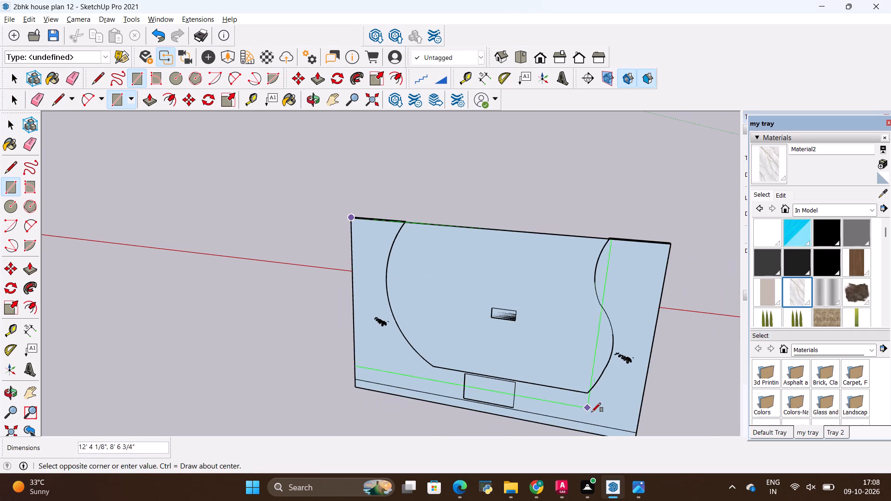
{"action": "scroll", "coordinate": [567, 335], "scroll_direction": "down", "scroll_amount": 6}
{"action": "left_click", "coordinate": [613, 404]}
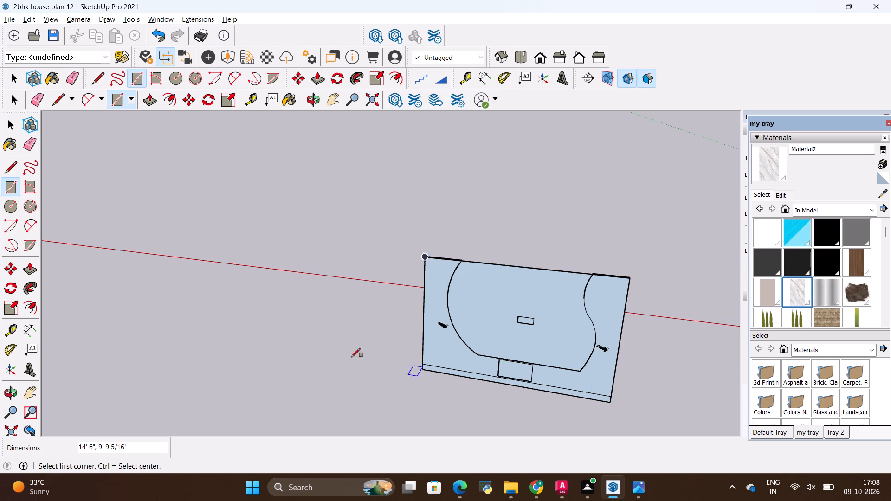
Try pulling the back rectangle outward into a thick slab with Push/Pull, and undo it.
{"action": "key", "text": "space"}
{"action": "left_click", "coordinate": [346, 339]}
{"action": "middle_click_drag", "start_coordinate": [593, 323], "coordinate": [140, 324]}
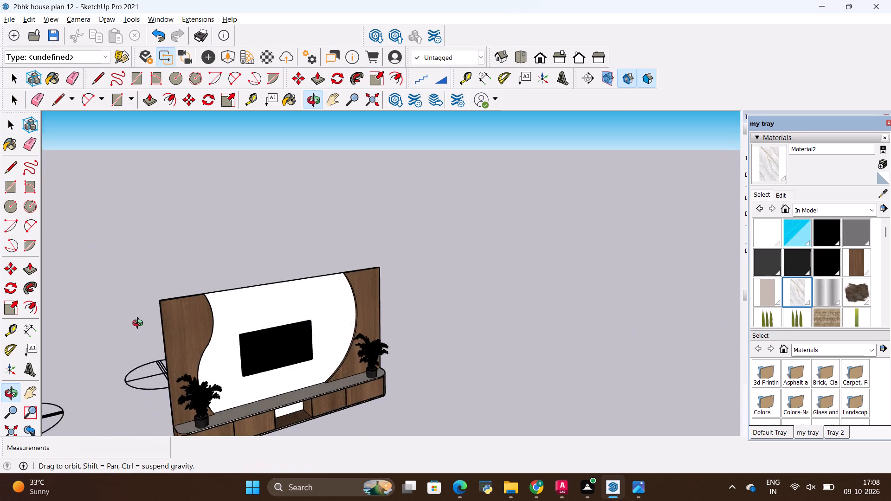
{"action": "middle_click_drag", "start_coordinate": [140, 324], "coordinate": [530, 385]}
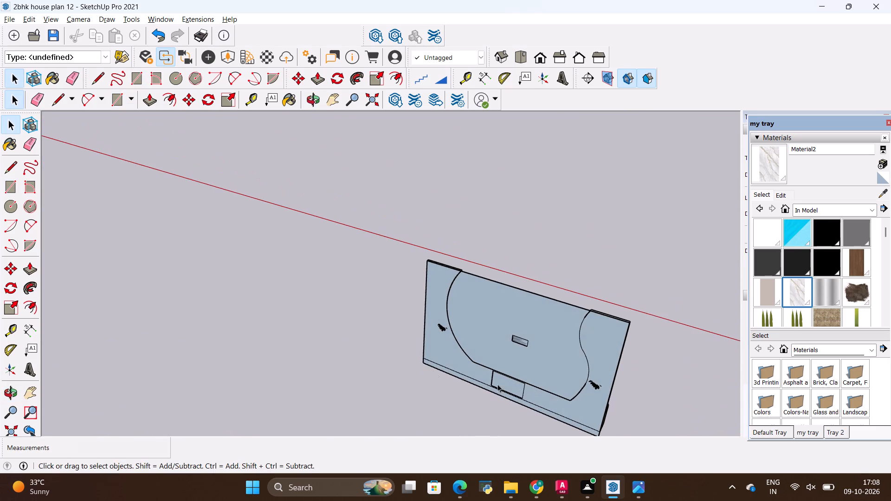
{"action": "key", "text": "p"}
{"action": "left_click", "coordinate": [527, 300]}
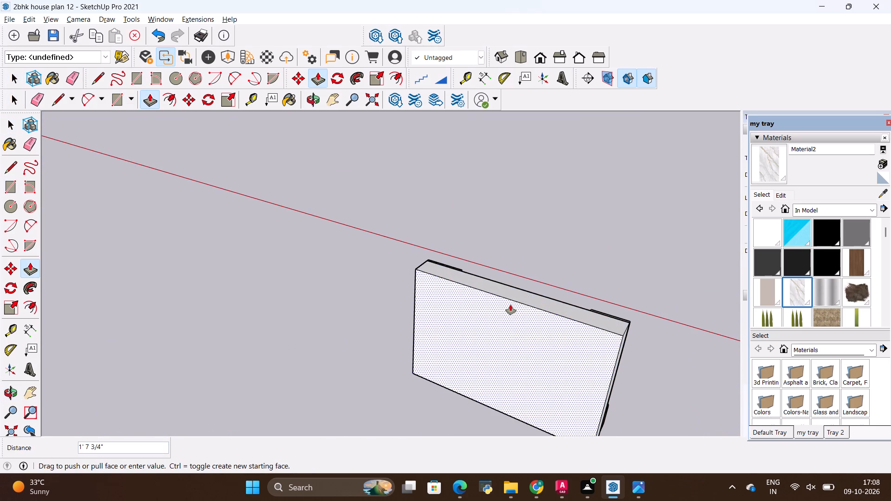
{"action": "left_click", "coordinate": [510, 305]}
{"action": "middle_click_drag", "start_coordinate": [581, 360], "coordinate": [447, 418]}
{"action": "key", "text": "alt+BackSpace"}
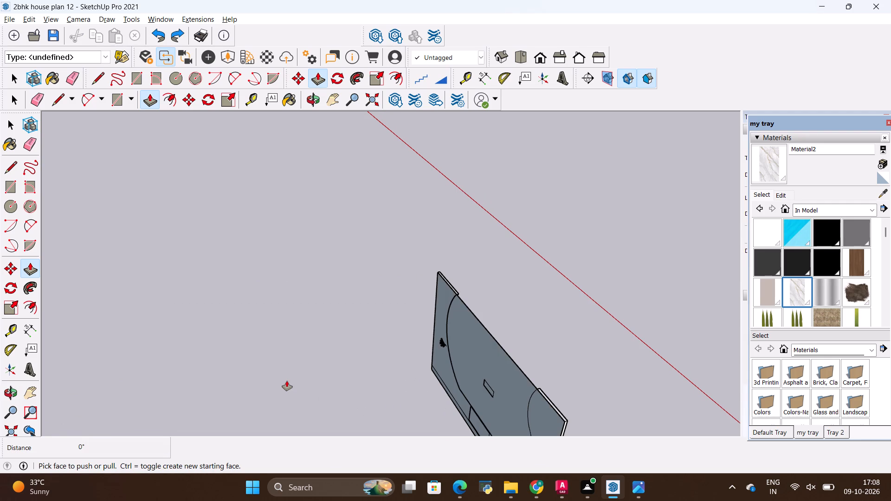
Examine the rectangle on the TV unit's back and the marble front by selecting their faces and viewing both sides.
{"action": "key", "text": "space"}
{"action": "double_click", "coordinate": [461, 337]}
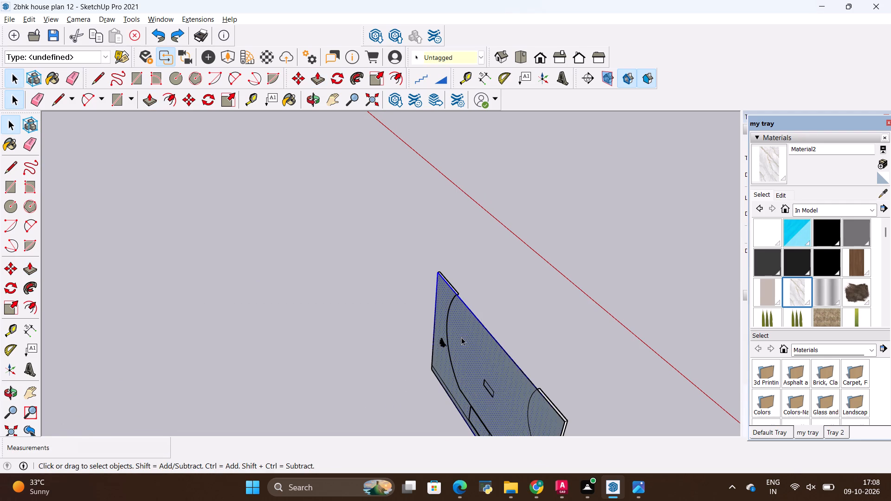
{"action": "double_click", "coordinate": [441, 331]}
{"action": "double_click", "coordinate": [461, 340]}
{"action": "scroll", "coordinate": [172, 290], "scroll_direction": "down", "scroll_amount": 5}
{"action": "middle_click_drag", "start_coordinate": [347, 384], "coordinate": [502, 303]}
{"action": "double_click", "coordinate": [431, 353]}
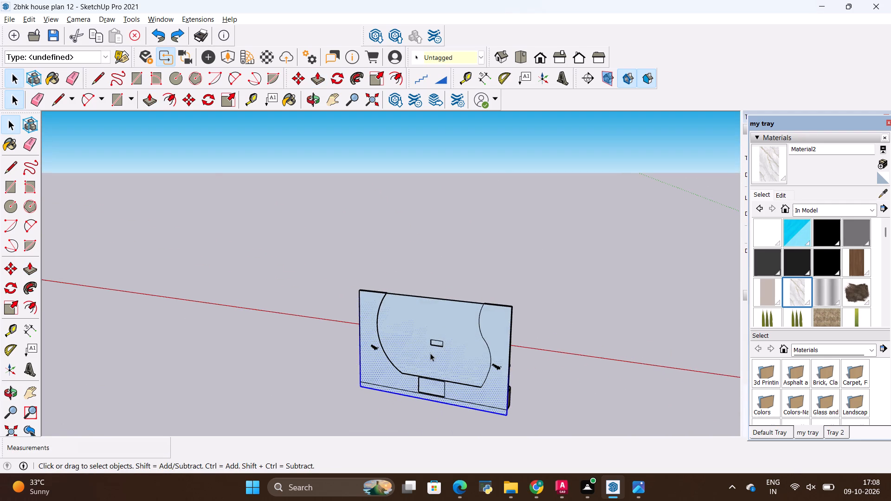
{"action": "scroll", "coordinate": [430, 352], "scroll_direction": "up", "scroll_amount": 10}
{"action": "double_click", "coordinate": [434, 341]}
{"action": "scroll", "coordinate": [401, 290], "scroll_direction": "up", "scroll_amount": 2}
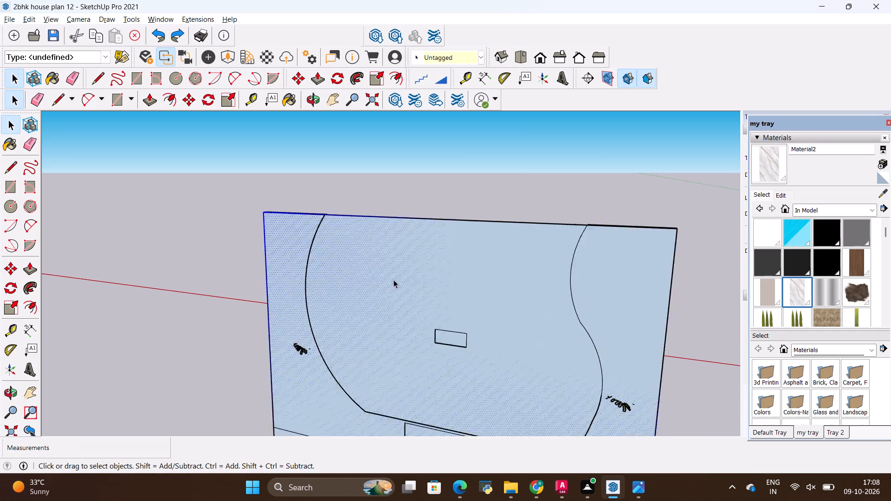
{"action": "scroll", "coordinate": [394, 280], "scroll_direction": "up", "scroll_amount": 10}
{"action": "double_click", "coordinate": [368, 258]}
{"action": "scroll", "coordinate": [262, 241], "scroll_direction": "down", "scroll_amount": 12}
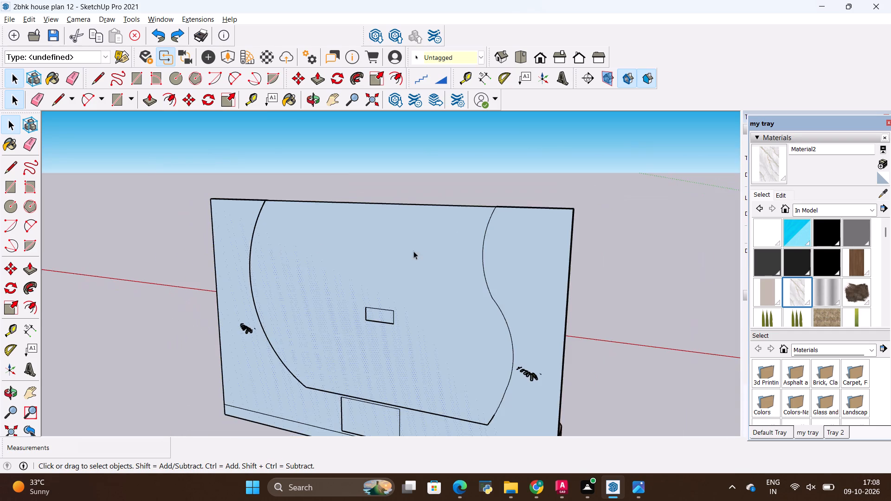
{"action": "middle_click_drag", "start_coordinate": [421, 252], "coordinate": [100, 274]}
{"action": "double_click", "coordinate": [374, 247]}
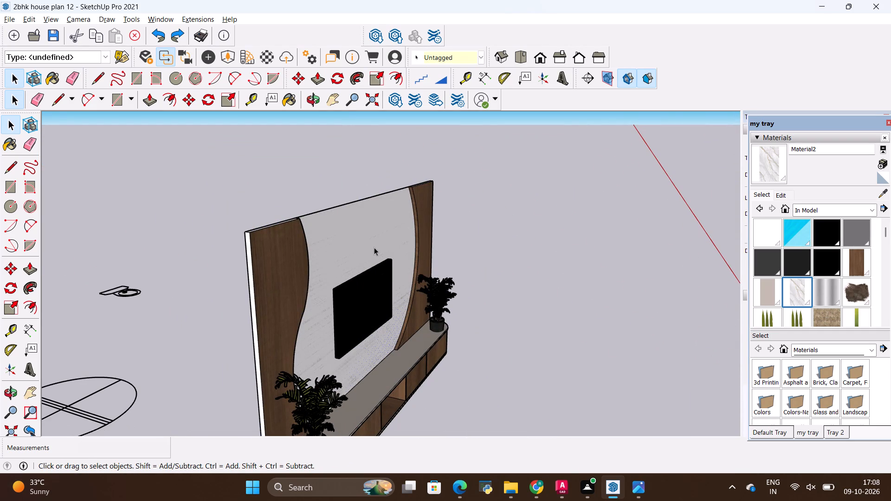
{"action": "left_click", "coordinate": [369, 247]}
{"action": "scroll", "coordinate": [281, 248], "scroll_direction": "down", "scroll_amount": 6}
{"action": "left_click", "coordinate": [207, 239]}
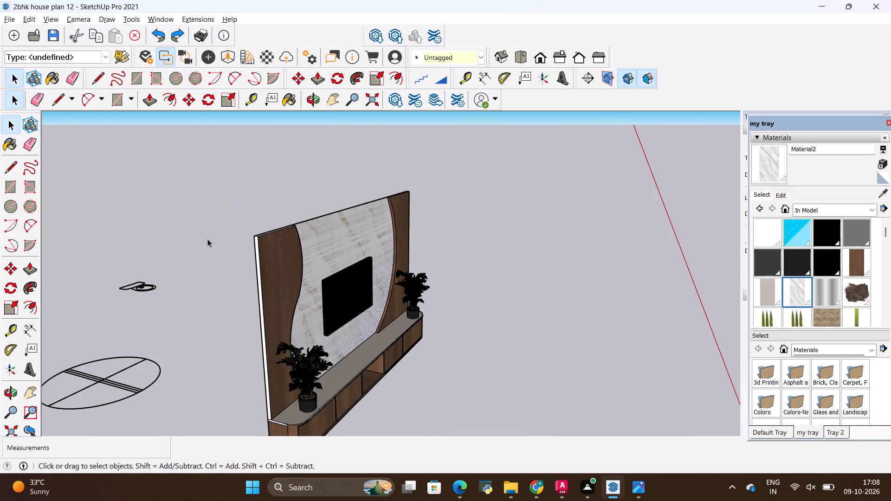
{"action": "scroll", "coordinate": [206, 238], "scroll_direction": "down", "scroll_amount": 12}
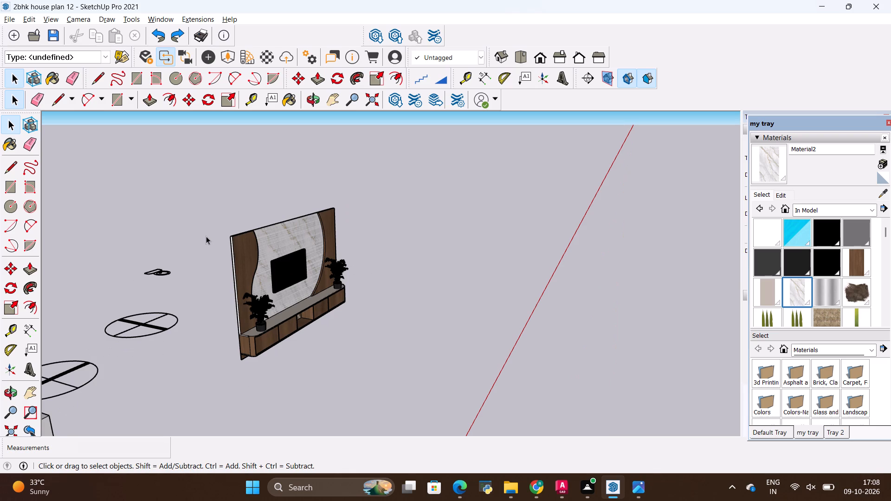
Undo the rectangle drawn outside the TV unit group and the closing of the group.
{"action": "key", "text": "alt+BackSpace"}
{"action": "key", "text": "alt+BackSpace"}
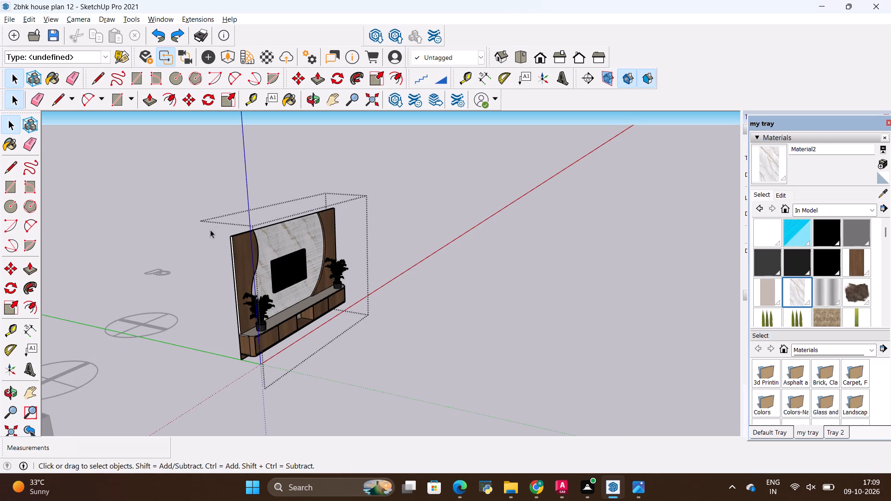
Close the TV unit group, select the whole unit, and examine it from the side and the front.
{"action": "key", "text": "space"}
{"action": "left_click", "coordinate": [176, 176]}
{"action": "left_click", "coordinate": [258, 250]}
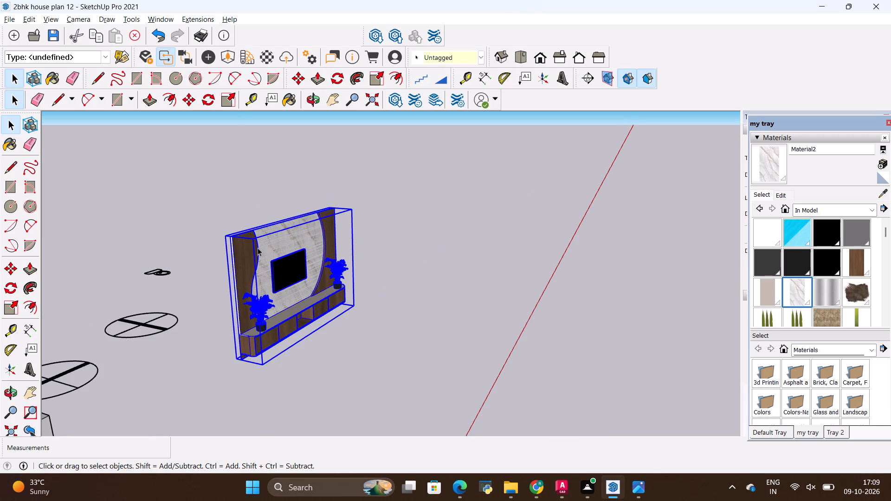
{"action": "scroll", "coordinate": [246, 249], "scroll_direction": "down", "scroll_amount": 1}
{"action": "scroll", "coordinate": [245, 248], "scroll_direction": "up", "scroll_amount": 10}
{"action": "scroll", "coordinate": [230, 259], "scroll_direction": "down", "scroll_amount": 1}
{"action": "middle_click_drag", "start_coordinate": [229, 259], "coordinate": [329, 341]}
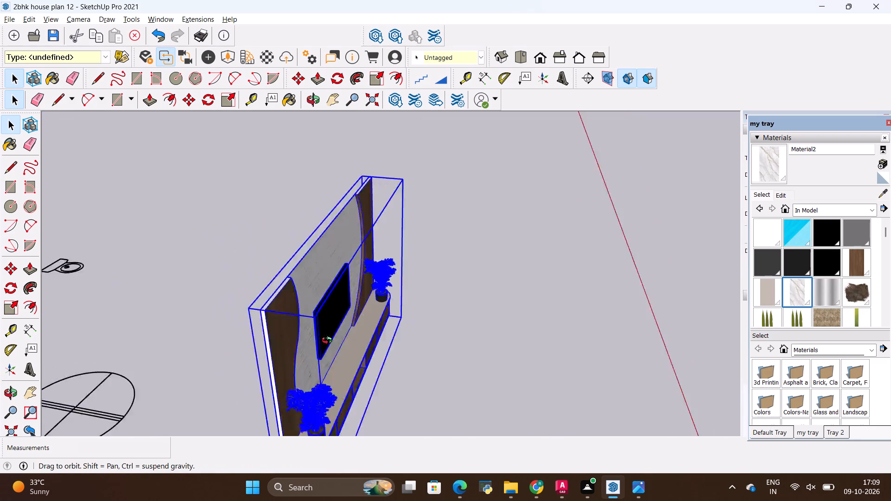
{"action": "middle_click_drag", "start_coordinate": [329, 341], "coordinate": [253, 302]}
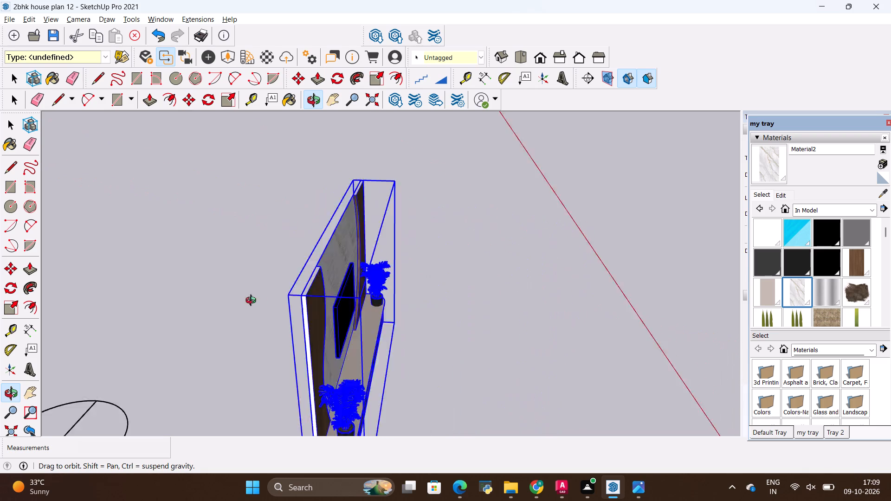
{"action": "middle_click_drag", "start_coordinate": [253, 302], "coordinate": [49, 293]}
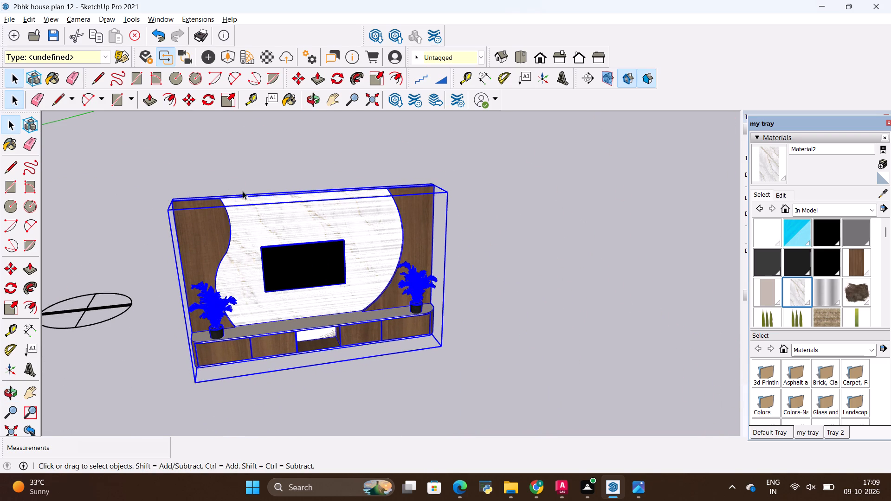
Open the TV unit group, push/pull the full-size back panel face at the marble front by 1", and close the group.
{"action": "key", "text": "space"}
{"action": "left_click", "coordinate": [252, 178]}
{"action": "double_click", "coordinate": [342, 230]}
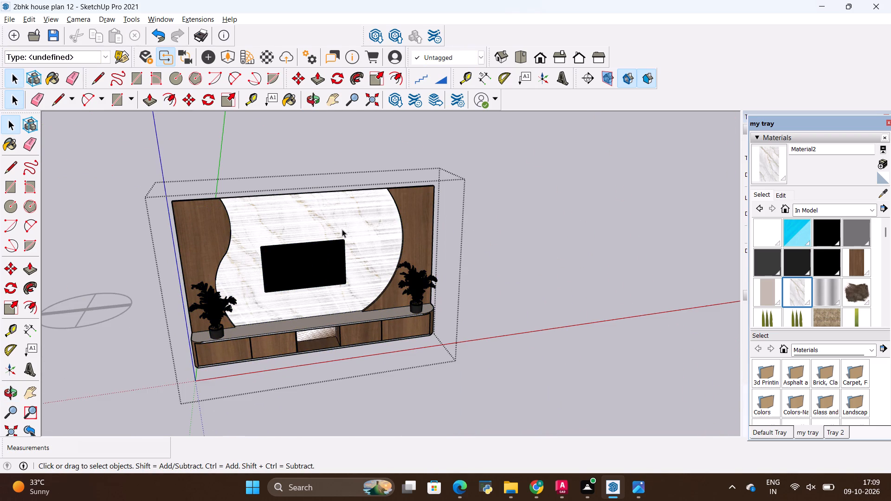
{"action": "scroll", "coordinate": [342, 227], "scroll_direction": "up", "scroll_amount": 20}
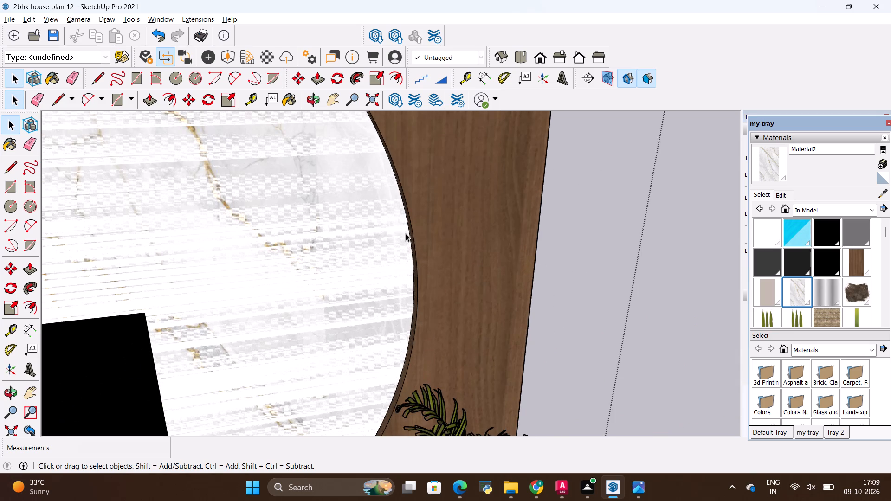
{"action": "key", "text": "p"}
{"action": "left_click", "coordinate": [370, 250]}
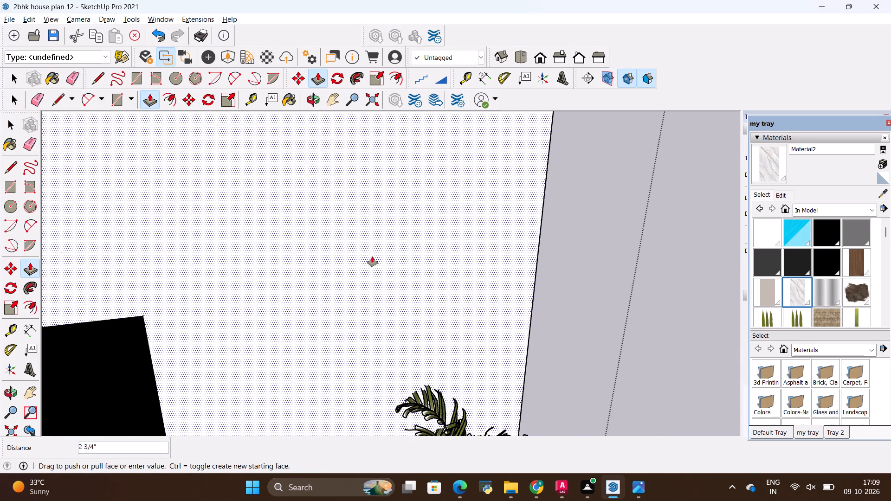
{"action": "key", "text": "BackSpace"}
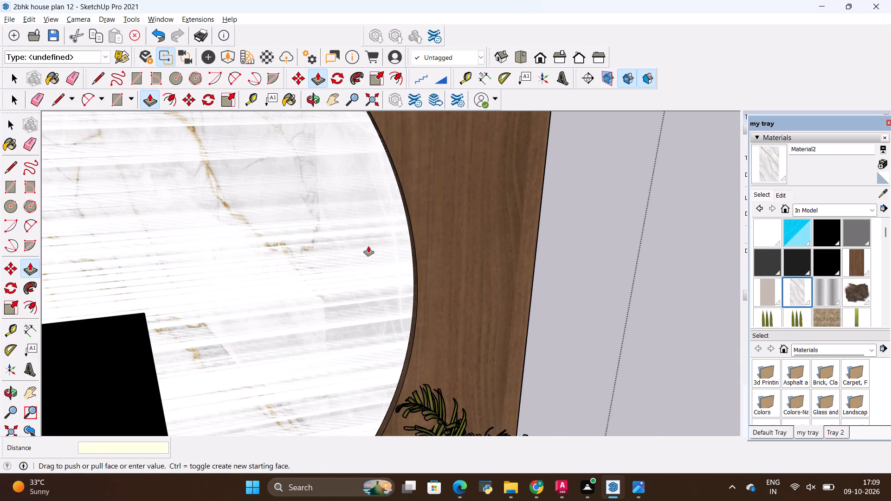
{"action": "key", "text": "1"}
{"action": "key", "text": "shift+quotedbl"}
{"action": "key", "text": "Return"}
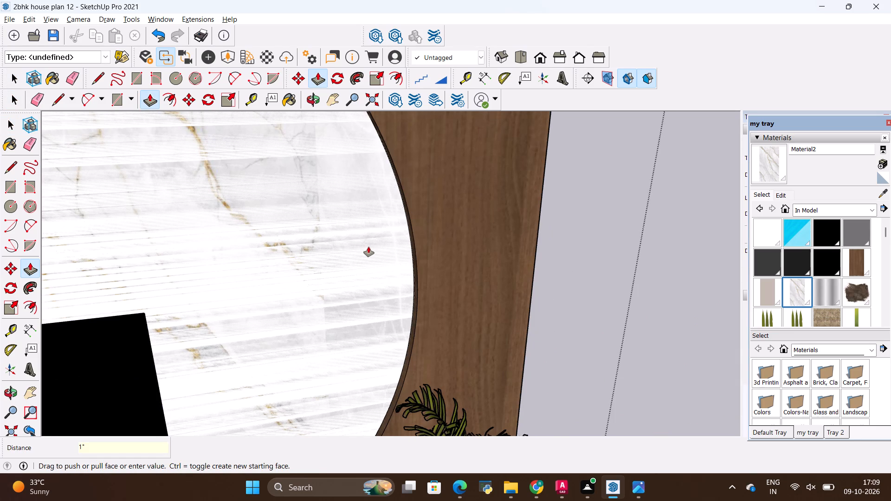
{"action": "key", "text": "space"}
{"action": "left_click", "coordinate": [586, 310]}
{"action": "key", "text": "space"}
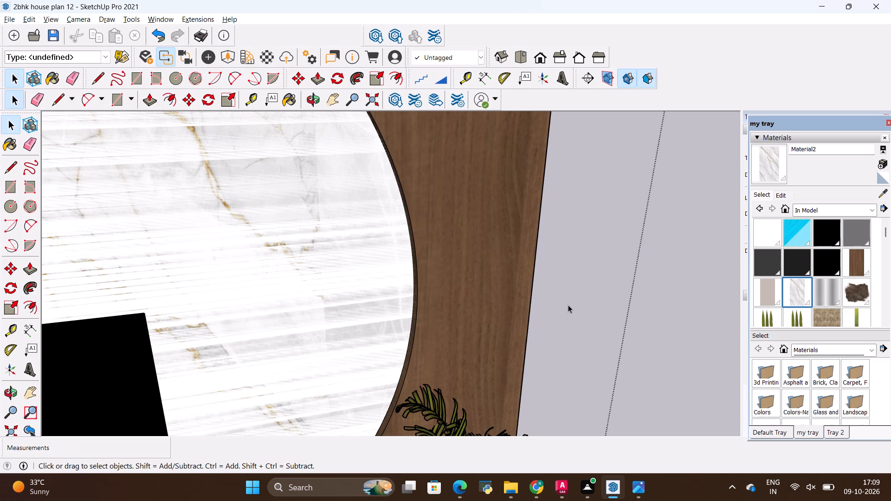
{"action": "left_click", "coordinate": [568, 305]}
{"action": "left_click", "coordinate": [701, 314]}
Examine the TV unit's marble front, curved wood edges and screen area from the front and both sides.
{"action": "scroll", "coordinate": [673, 314], "scroll_direction": "down", "scroll_amount": 5}
{"action": "scroll", "coordinate": [423, 308], "scroll_direction": "down", "scroll_amount": 1}
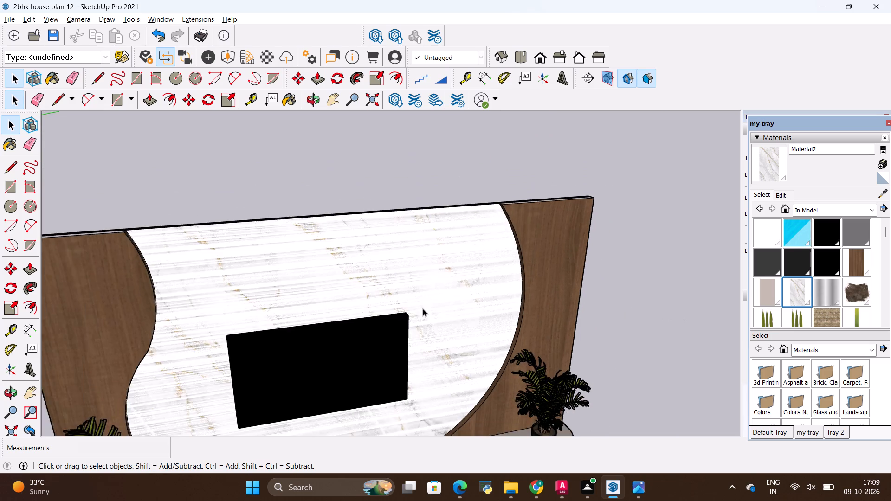
{"action": "middle_click_drag", "start_coordinate": [422, 309], "coordinate": [345, 290]}
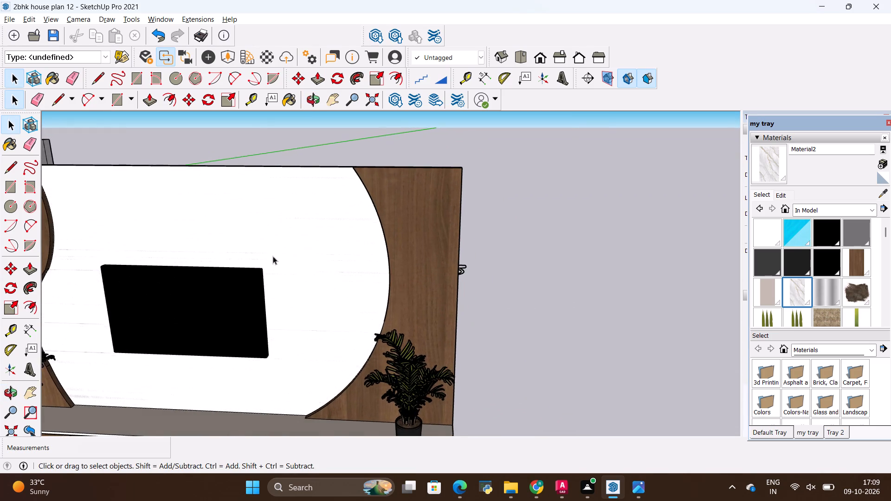
{"action": "scroll", "coordinate": [273, 256], "scroll_direction": "up", "scroll_amount": 9}
{"action": "scroll", "coordinate": [411, 260], "scroll_direction": "down", "scroll_amount": 5}
{"action": "middle_click_drag", "start_coordinate": [426, 282], "coordinate": [445, 270]}
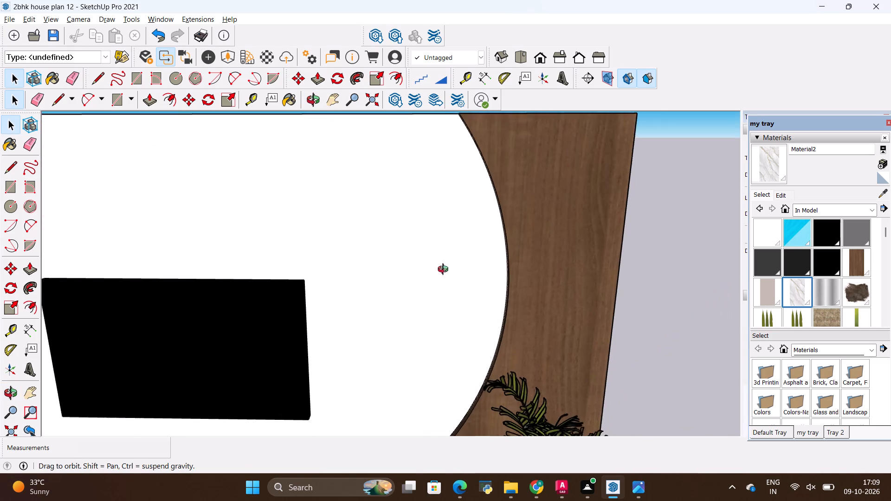
{"action": "middle_click_drag", "start_coordinate": [445, 270], "coordinate": [470, 210]}
{"action": "scroll", "coordinate": [470, 210], "scroll_direction": "down", "scroll_amount": 6}
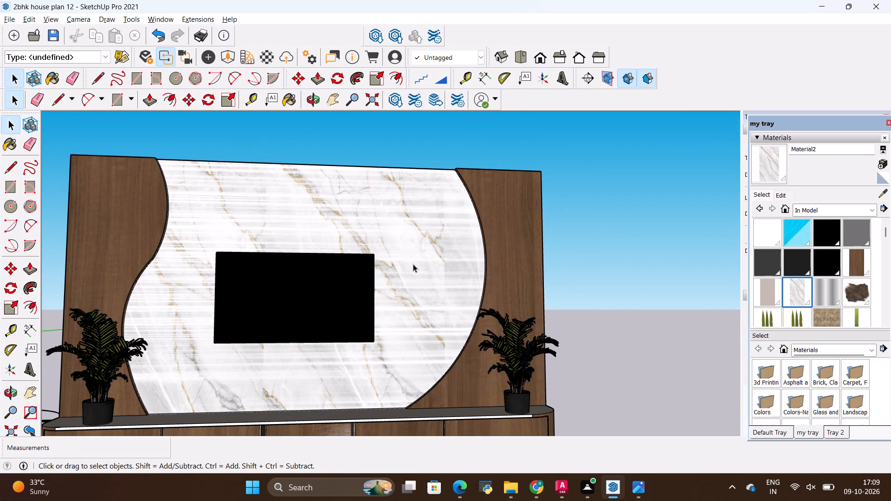
{"action": "middle_click_drag", "start_coordinate": [413, 264], "coordinate": [484, 263]}
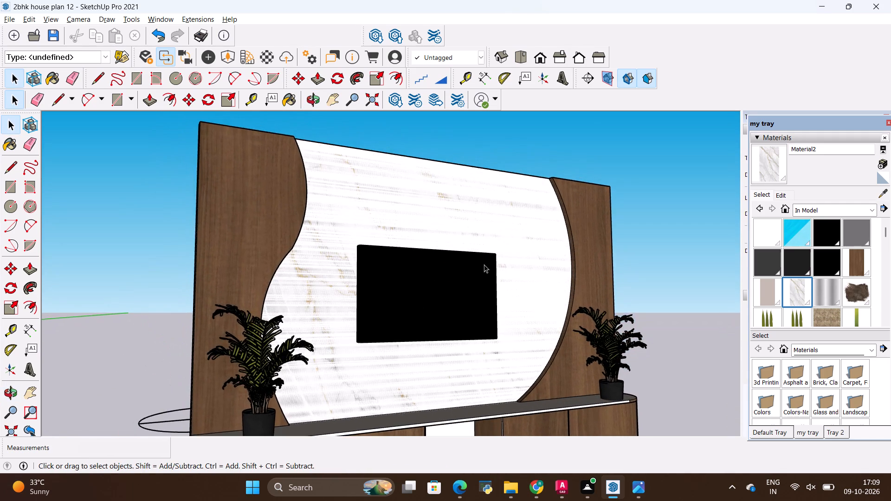
{"action": "scroll", "coordinate": [491, 225], "scroll_direction": "up", "scroll_amount": 3}
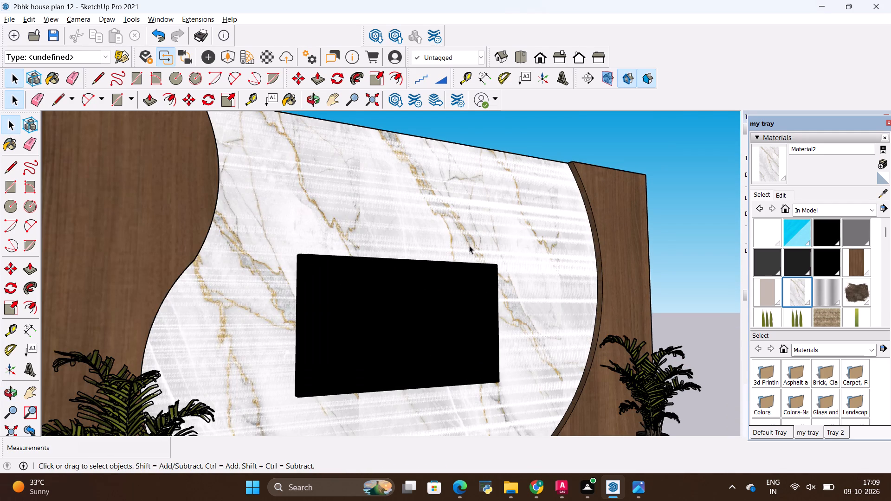
{"action": "middle_click_drag", "start_coordinate": [465, 253], "coordinate": [458, 261]}
{"action": "scroll", "coordinate": [491, 241], "scroll_direction": "down", "scroll_amount": 11}
{"action": "scroll", "coordinate": [427, 295], "scroll_direction": "up", "scroll_amount": 8}
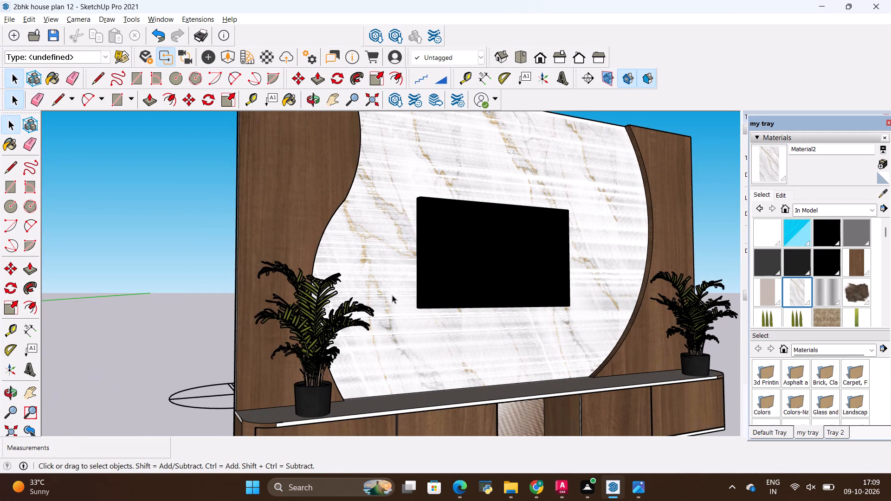
Paint the TV unit's front back panel with the Material2 marble.
{"action": "left_click", "coordinate": [768, 177]}
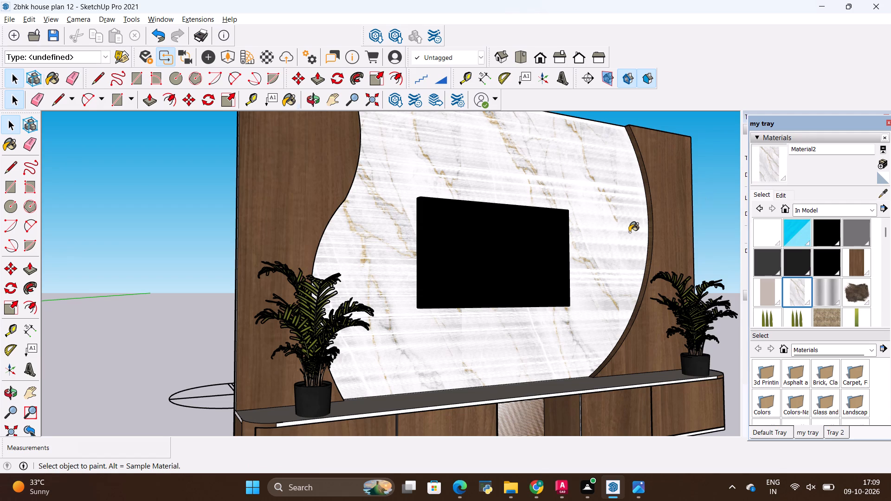
{"action": "left_click", "coordinate": [629, 233]}
{"action": "scroll", "coordinate": [418, 306], "scroll_direction": "down", "scroll_amount": 9}
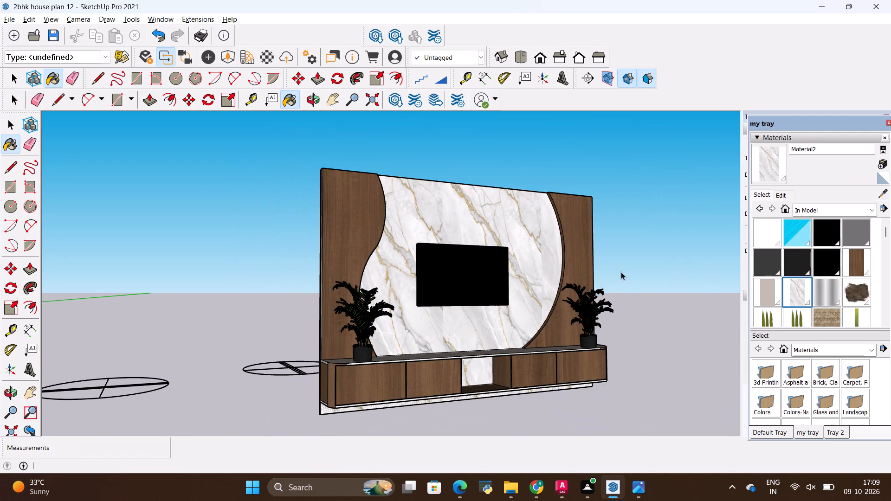
{"action": "key", "text": "space"}
{"action": "left_click", "coordinate": [639, 272]}
{"action": "middle_click_drag", "start_coordinate": [638, 269], "coordinate": [478, 342]}
{"action": "scroll", "coordinate": [628, 282], "scroll_direction": "down", "scroll_amount": 1}
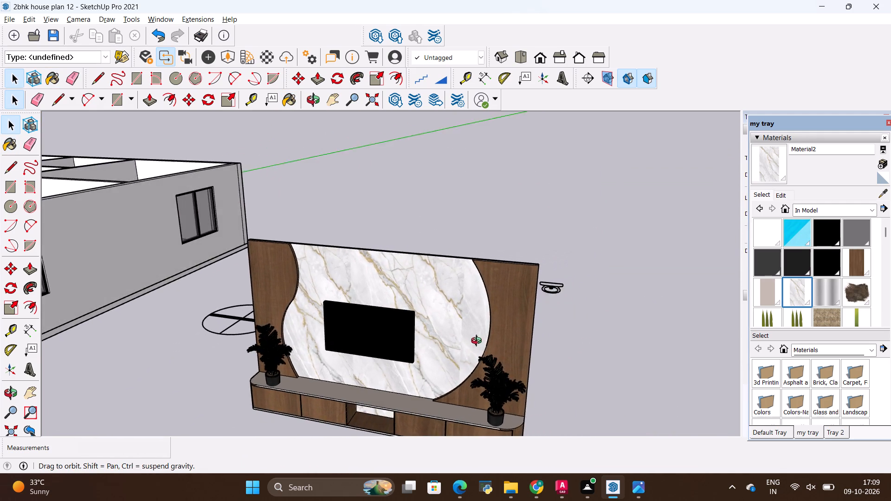
{"action": "middle_click_drag", "start_coordinate": [478, 342], "coordinate": [606, 295]}
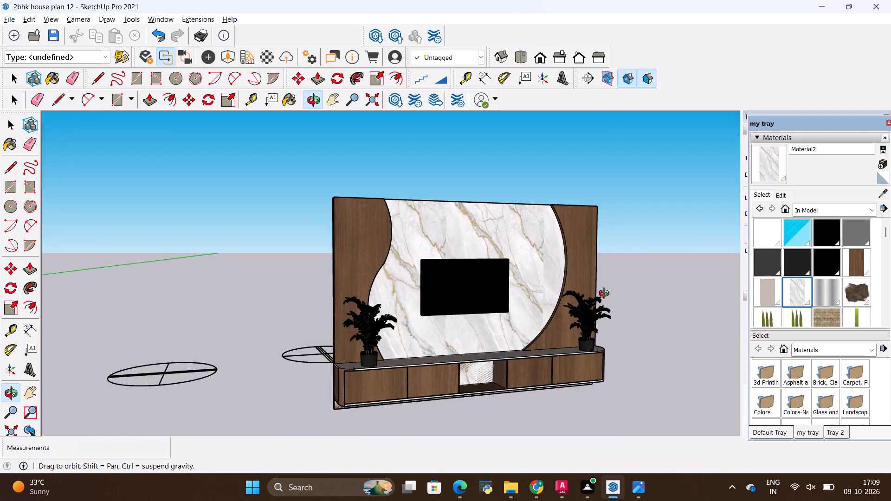
{"action": "middle_click_drag", "start_coordinate": [606, 295], "coordinate": [575, 267]}
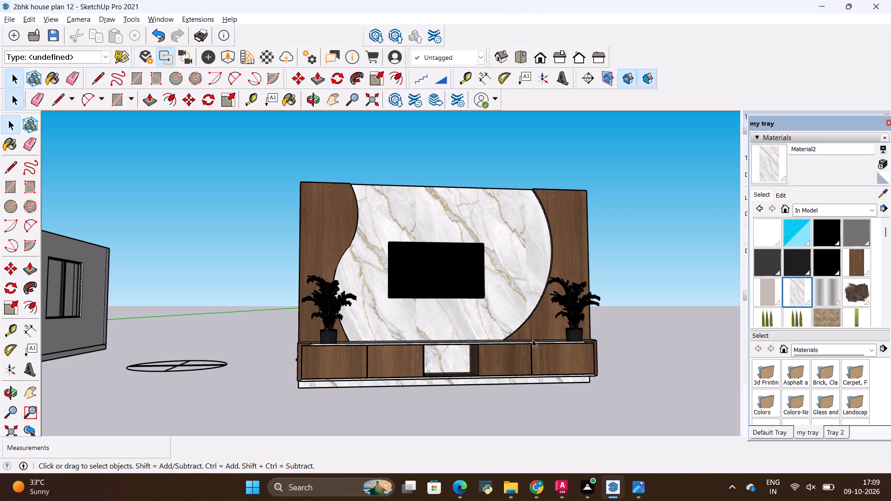
Paint the back of the open niche between the TV unit's drawers with the Material2 marble.
{"action": "scroll", "coordinate": [520, 341], "scroll_direction": "up", "scroll_amount": 2}
{"action": "left_click", "coordinate": [768, 177]}
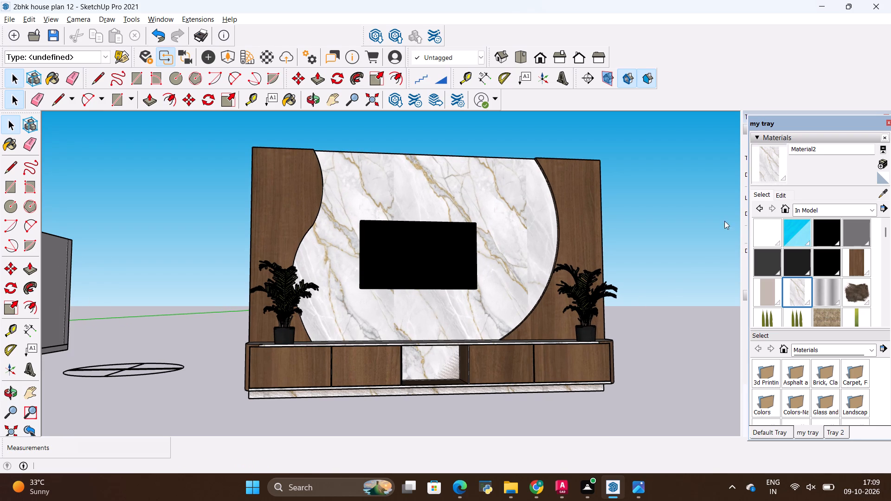
{"action": "scroll", "coordinate": [438, 400], "scroll_direction": "up", "scroll_amount": 5}
{"action": "left_click", "coordinate": [428, 355]}
{"action": "left_click", "coordinate": [429, 356]}
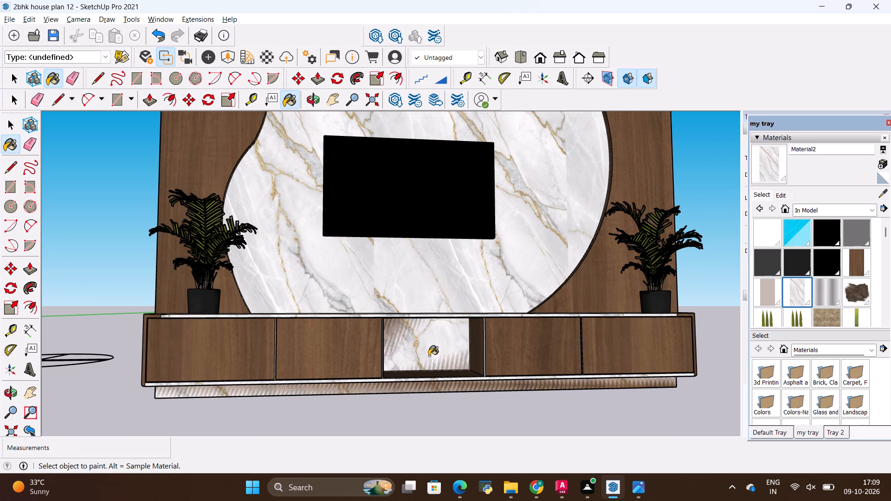
{"action": "scroll", "coordinate": [428, 388], "scroll_direction": "down", "scroll_amount": 6}
{"action": "key", "text": "space"}
{"action": "left_click", "coordinate": [520, 430]}
{"action": "scroll", "coordinate": [538, 342], "scroll_direction": "down", "scroll_amount": 5}
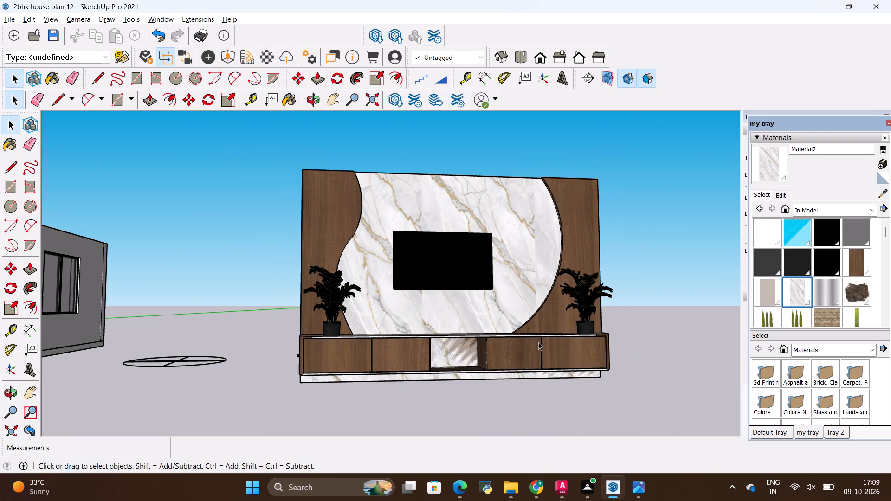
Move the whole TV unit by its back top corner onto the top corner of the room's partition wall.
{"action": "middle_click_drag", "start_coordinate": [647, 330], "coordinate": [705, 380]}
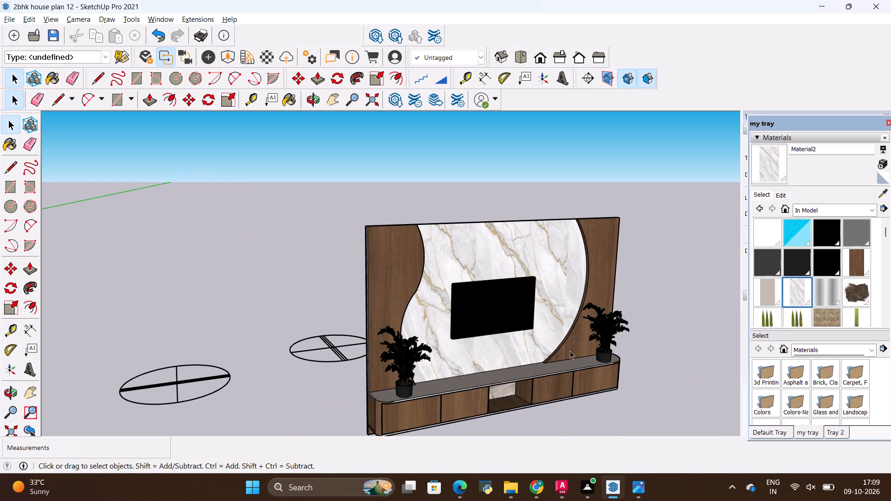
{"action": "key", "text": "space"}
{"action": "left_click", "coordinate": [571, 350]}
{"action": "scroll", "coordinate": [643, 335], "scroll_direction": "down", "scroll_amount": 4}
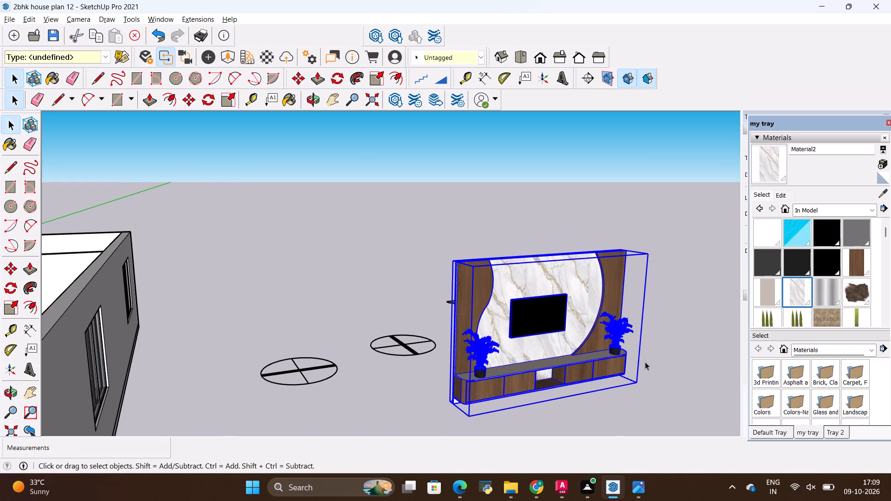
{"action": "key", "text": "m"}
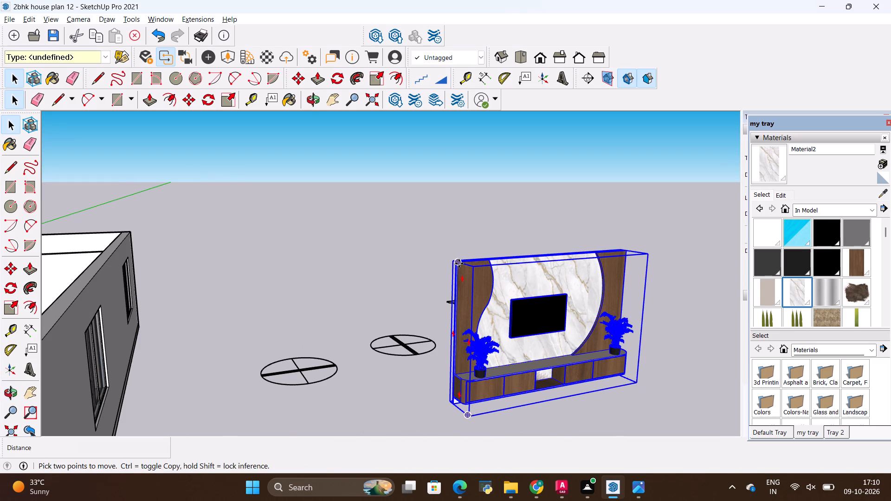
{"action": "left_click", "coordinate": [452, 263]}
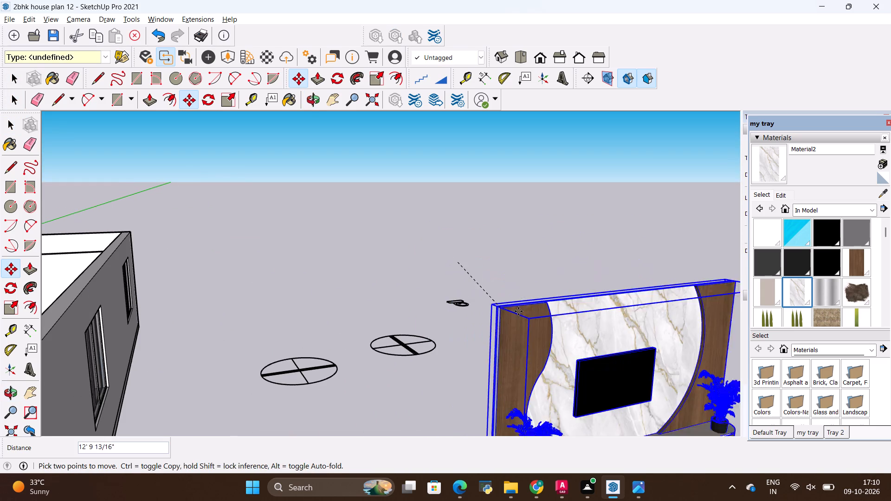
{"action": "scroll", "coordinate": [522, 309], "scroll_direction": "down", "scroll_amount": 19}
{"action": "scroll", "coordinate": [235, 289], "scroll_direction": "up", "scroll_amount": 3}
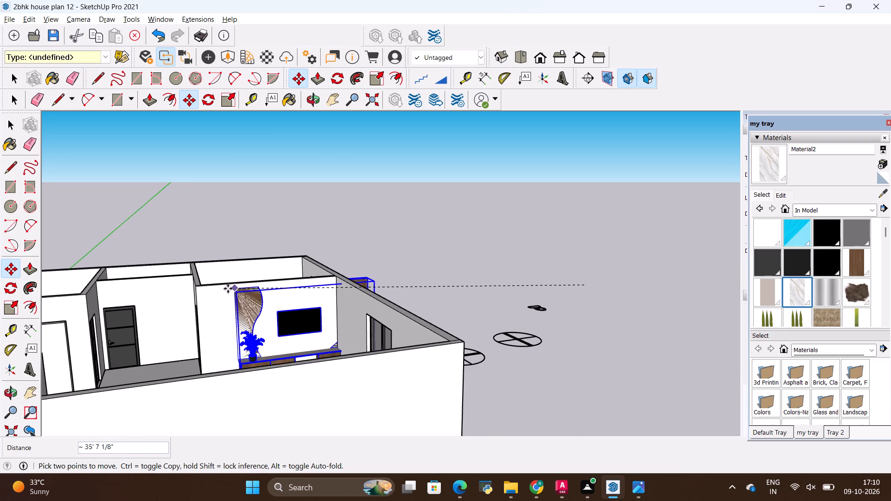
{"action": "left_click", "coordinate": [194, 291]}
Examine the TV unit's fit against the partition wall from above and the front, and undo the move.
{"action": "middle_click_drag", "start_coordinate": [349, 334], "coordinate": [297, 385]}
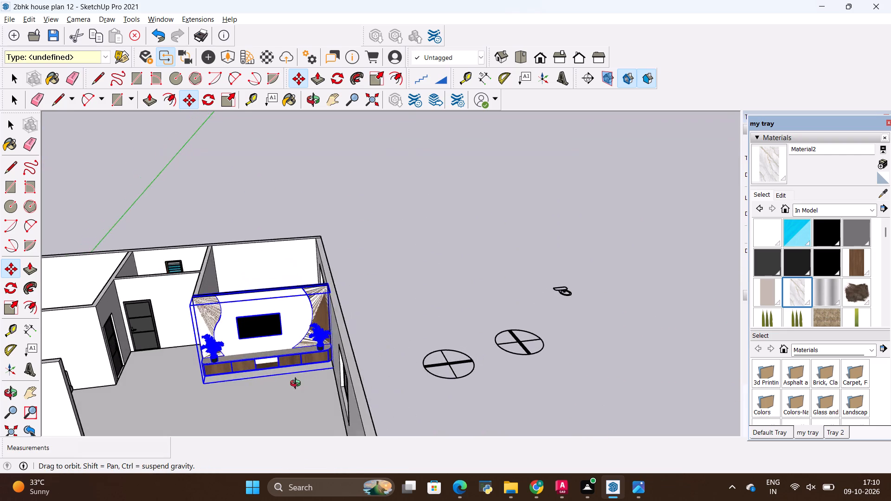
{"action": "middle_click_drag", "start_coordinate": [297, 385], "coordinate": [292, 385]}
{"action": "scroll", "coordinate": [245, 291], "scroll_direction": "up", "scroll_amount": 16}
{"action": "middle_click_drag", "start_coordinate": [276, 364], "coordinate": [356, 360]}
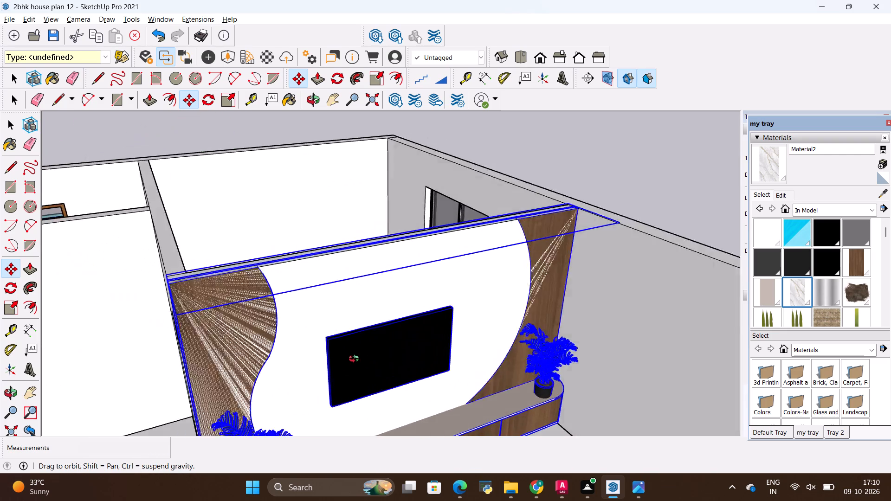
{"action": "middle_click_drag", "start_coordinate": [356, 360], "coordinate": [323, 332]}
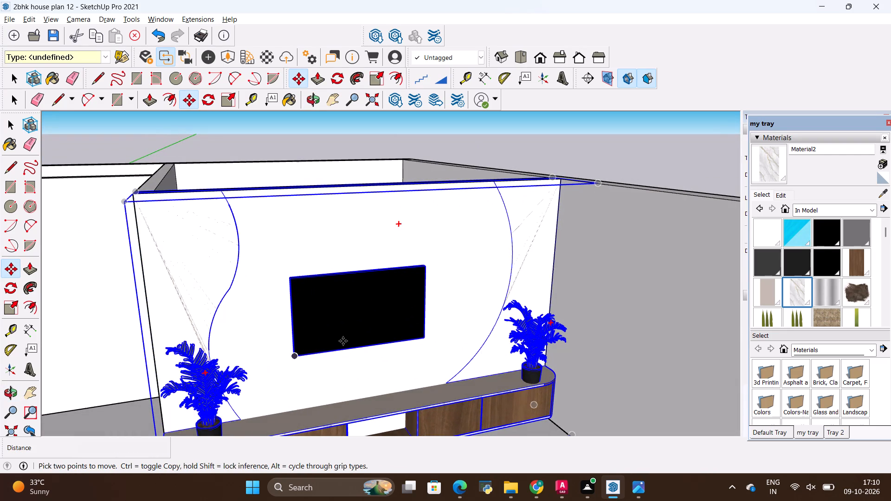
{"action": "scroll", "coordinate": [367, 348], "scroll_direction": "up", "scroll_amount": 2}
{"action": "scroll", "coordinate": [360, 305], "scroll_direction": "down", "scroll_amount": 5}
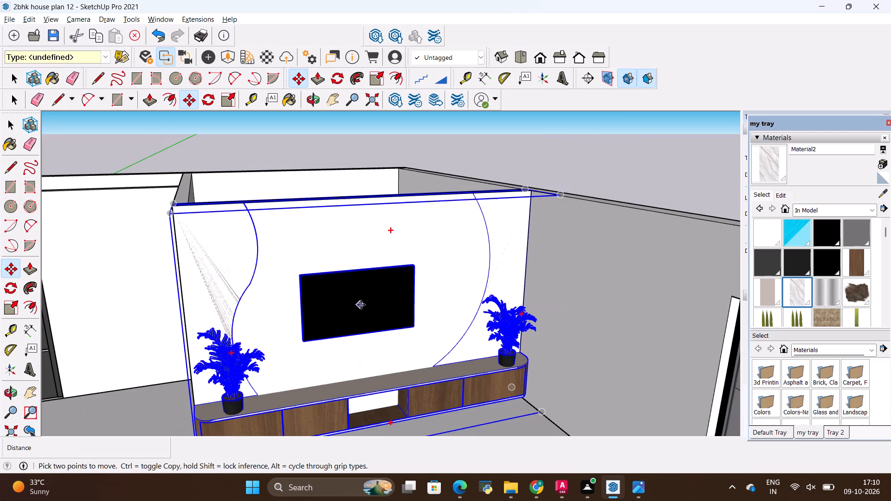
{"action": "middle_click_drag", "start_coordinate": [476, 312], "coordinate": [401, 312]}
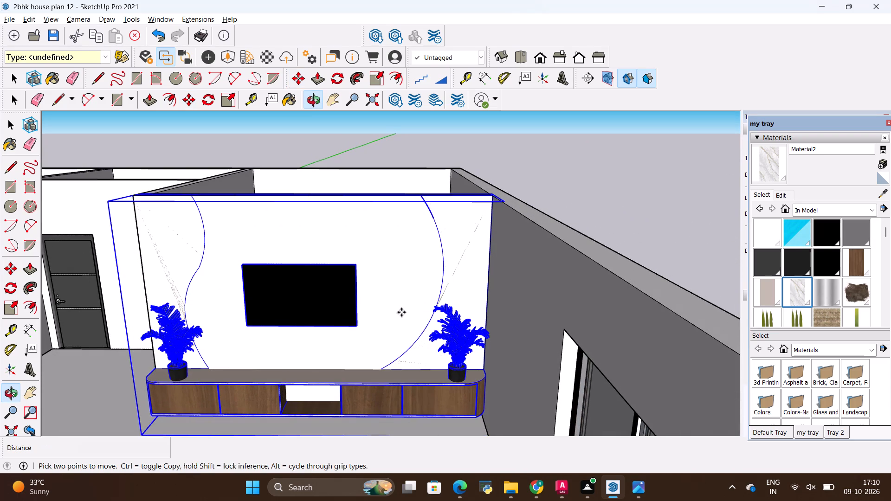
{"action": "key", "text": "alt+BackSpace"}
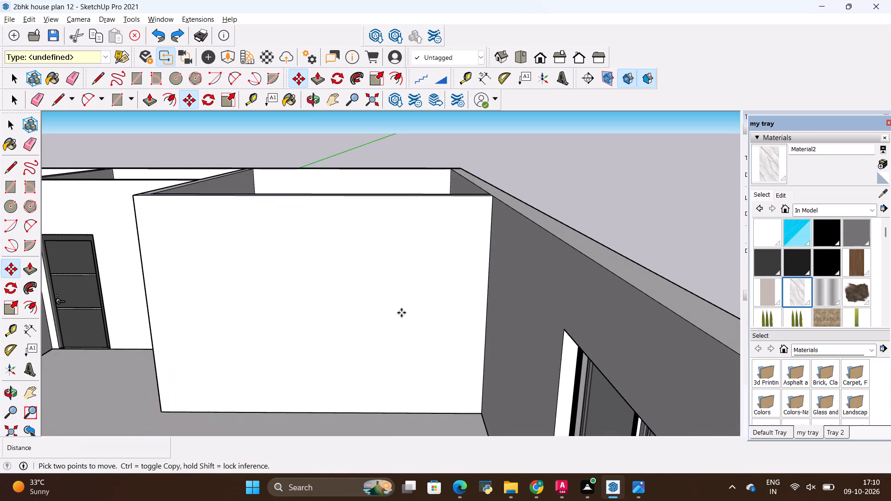
Undo the recent painting edits on the TV unit's marble back panel and on the open niche between its drawers.
{"action": "scroll", "coordinate": [0, 69], "scroll_direction": "down", "scroll_amount": 1}
{"action": "scroll", "coordinate": [277, 181], "scroll_direction": "down", "scroll_amount": 11}
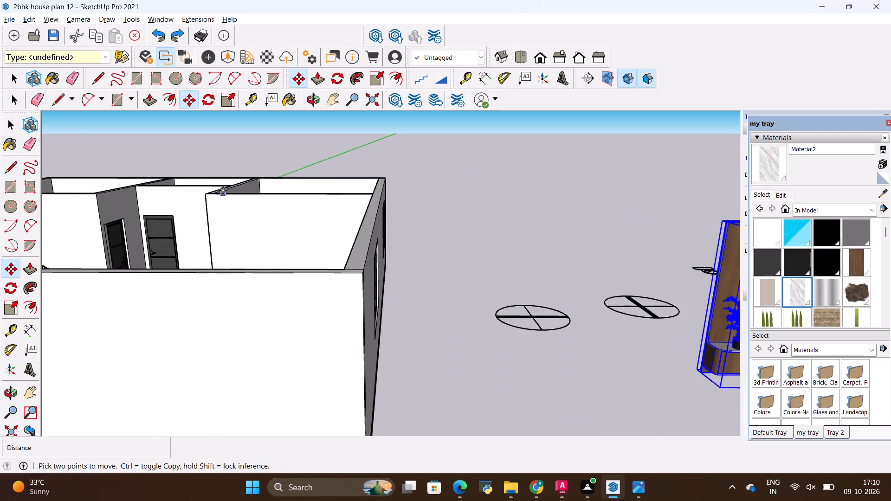
{"action": "scroll", "coordinate": [223, 190], "scroll_direction": "down", "scroll_amount": 3}
{"action": "scroll", "coordinate": [462, 186], "scroll_direction": "down", "scroll_amount": 6}
{"action": "middle_click_drag", "start_coordinate": [532, 264], "coordinate": [486, 328]}
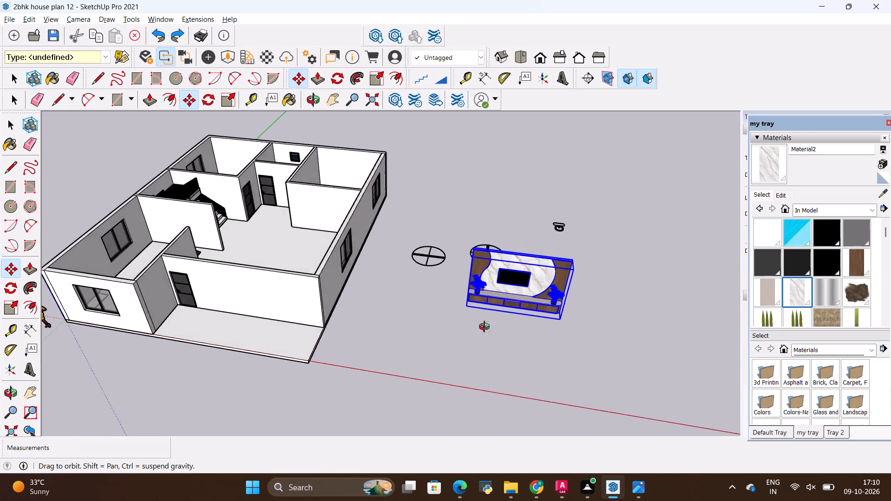
{"action": "middle_click_drag", "start_coordinate": [486, 328], "coordinate": [485, 265]}
{"action": "scroll", "coordinate": [494, 196], "scroll_direction": "up", "scroll_amount": 12}
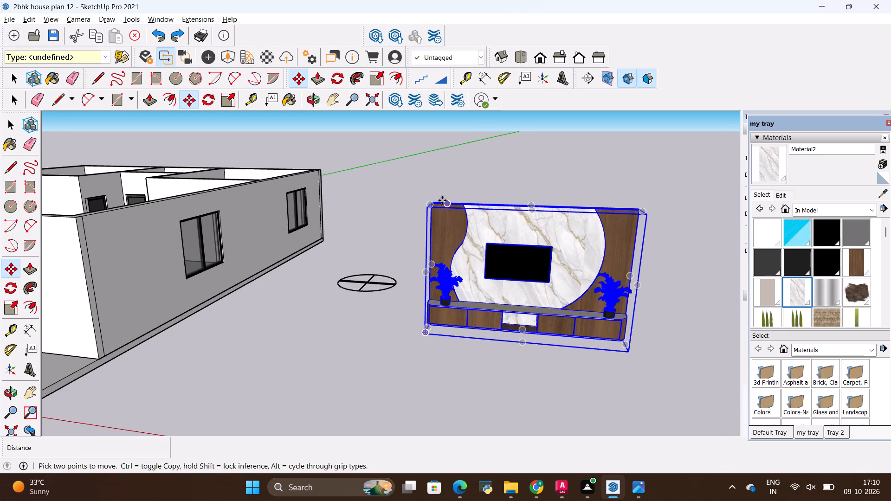
{"action": "key", "text": "alt+BackSpace"}
{"action": "key", "text": "alt+BackSpace"}
{"action": "key", "text": "alt+BackSpace"}
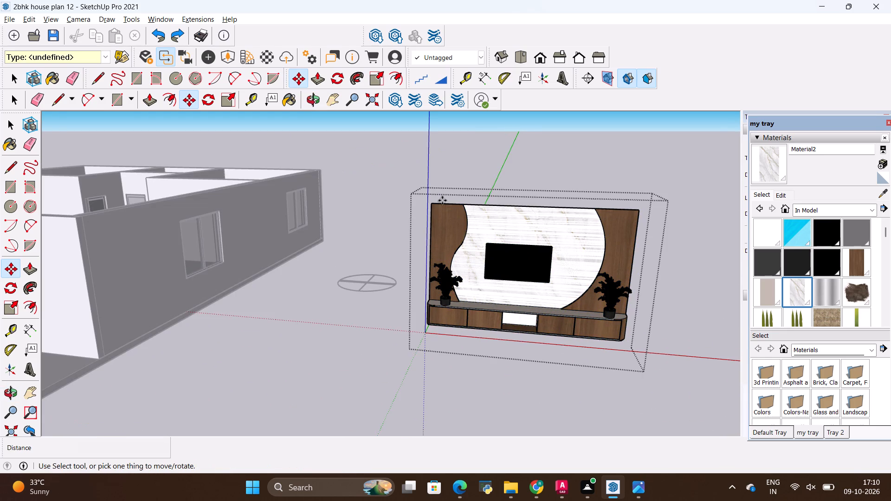
{"action": "key", "text": "alt+BackSpace"}
{"action": "key", "text": "alt+BackSpace"}
{"action": "key", "text": "alt+BackSpace"}
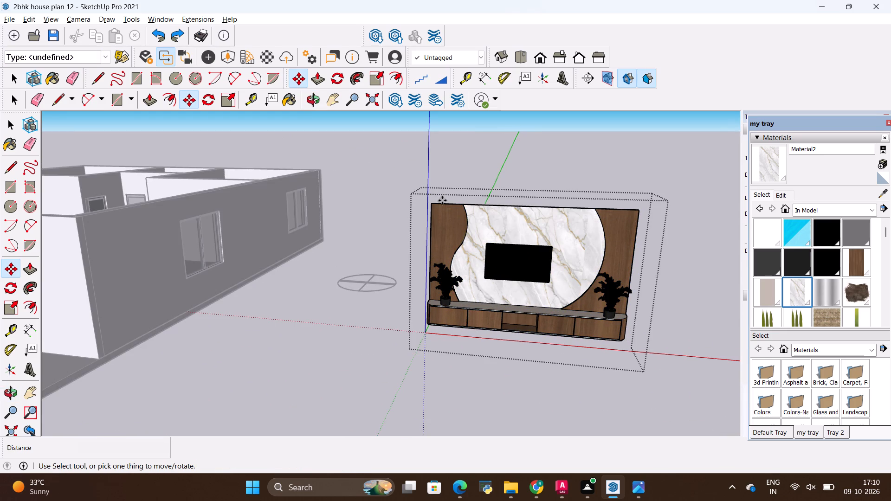
Move the whole TV unit by its top corner onto the partition wall's top corner where it meets the outer wall.
{"action": "key", "text": "space"}
{"action": "left_click", "coordinate": [408, 162]}
{"action": "left_click", "coordinate": [592, 222]}
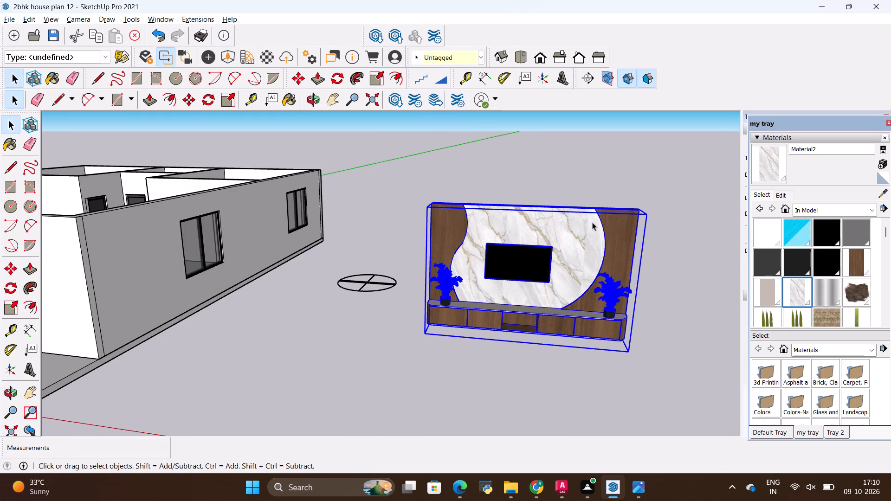
{"action": "key", "text": "m"}
{"action": "left_click", "coordinate": [638, 208]}
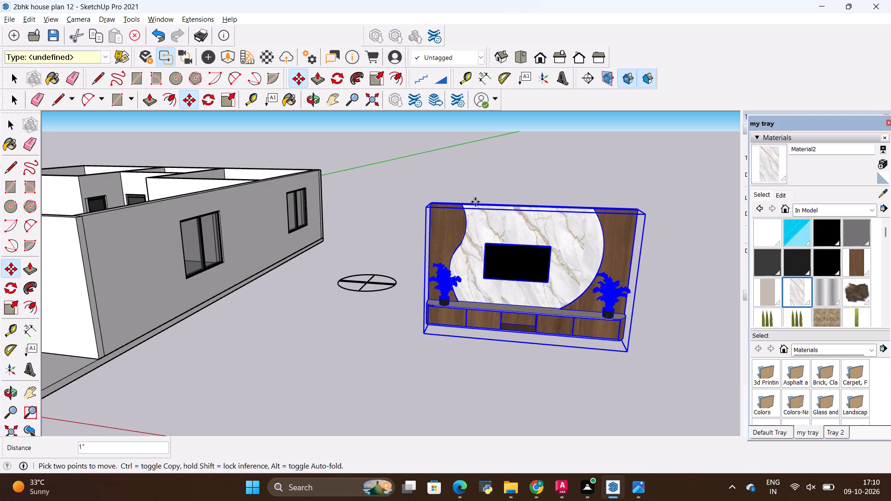
{"action": "scroll", "coordinate": [235, 200], "scroll_direction": "down", "scroll_amount": 5}
{"action": "scroll", "coordinate": [692, 238], "scroll_direction": "down", "scroll_amount": 4}
{"action": "middle_click_drag", "start_coordinate": [209, 139], "coordinate": [229, 304]}
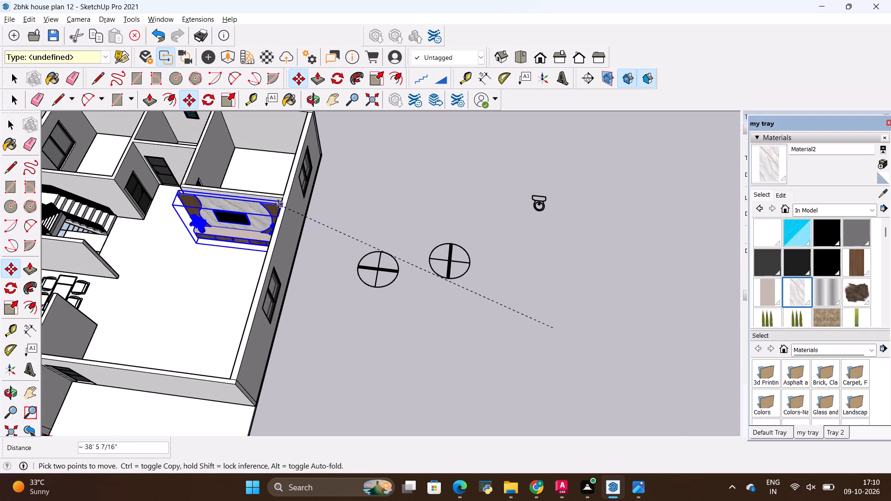
{"action": "scroll", "coordinate": [278, 204], "scroll_direction": "up", "scroll_amount": 15}
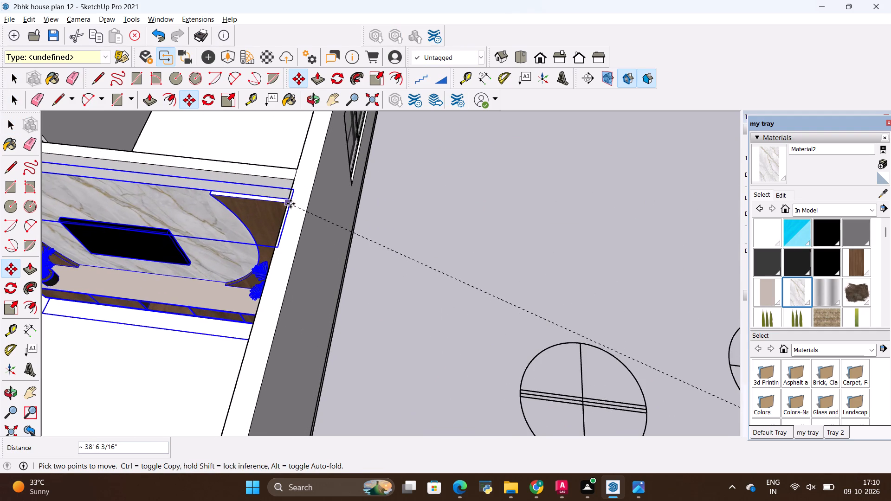
{"action": "scroll", "coordinate": [296, 199], "scroll_direction": "up", "scroll_amount": 6}
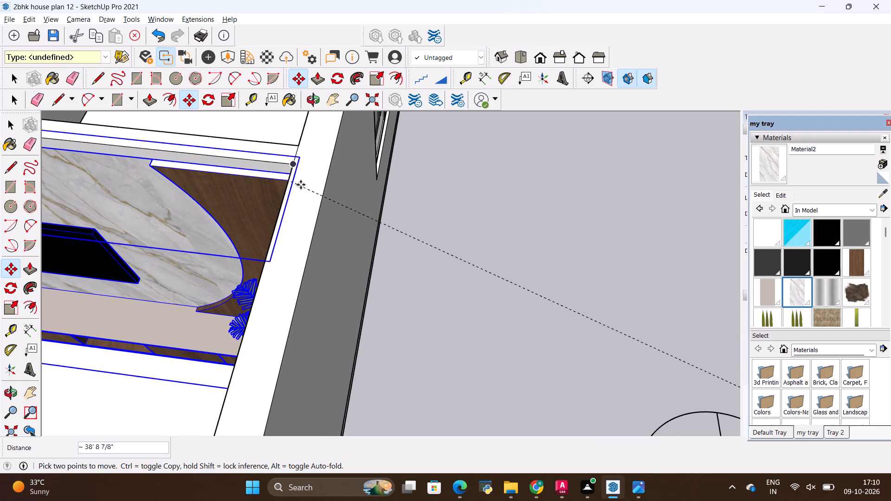
{"action": "left_click", "coordinate": [300, 185]}
{"action": "key", "text": "space"}
{"action": "left_click", "coordinate": [671, 244]}
Examine the TV unit's placement against the partition wall from above, from across the room and along its base.
{"action": "scroll", "coordinate": [646, 252], "scroll_direction": "down", "scroll_amount": 5}
{"action": "scroll", "coordinate": [646, 252], "scroll_direction": "up", "scroll_amount": 1}
{"action": "middle_click_drag", "start_coordinate": [528, 280], "coordinate": [589, 263]}
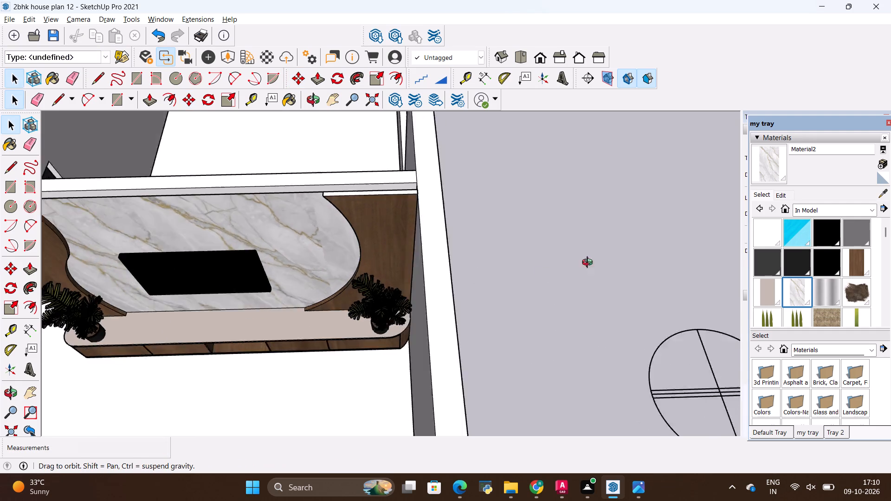
{"action": "middle_click_drag", "start_coordinate": [589, 263], "coordinate": [613, 162]}
{"action": "scroll", "coordinate": [613, 163], "scroll_direction": "down", "scroll_amount": 9}
{"action": "middle_click_drag", "start_coordinate": [526, 199], "coordinate": [451, 162]}
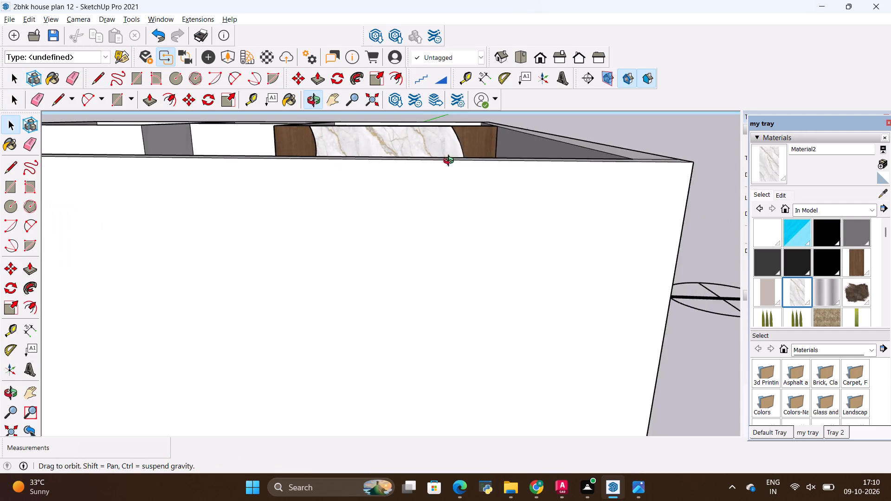
{"action": "middle_click_drag", "start_coordinate": [451, 162], "coordinate": [564, 227]}
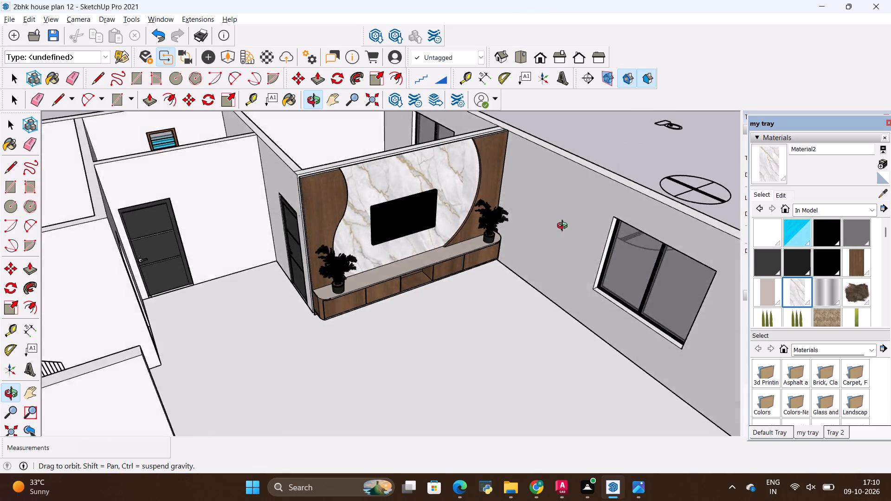
{"action": "middle_click_drag", "start_coordinate": [564, 227], "coordinate": [410, 193]}
{"action": "middle_click_drag", "start_coordinate": [394, 188], "coordinate": [559, 194]}
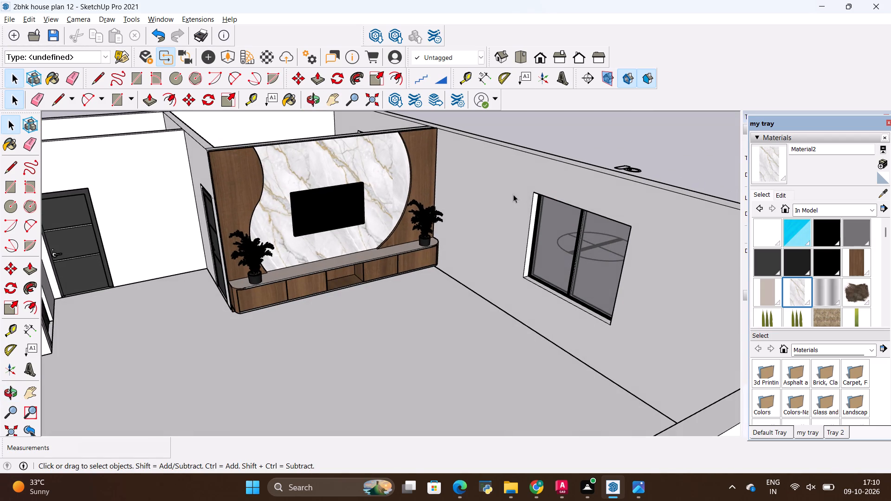
{"action": "scroll", "coordinate": [483, 269], "scroll_direction": "down", "scroll_amount": 6}
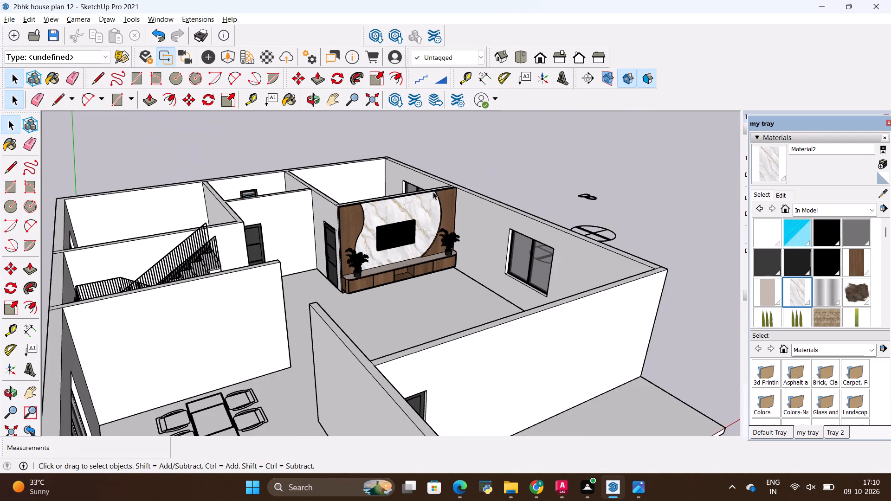
{"action": "scroll", "coordinate": [413, 164], "scroll_direction": "up", "scroll_amount": 10}
{"action": "middle_click_drag", "start_coordinate": [487, 269], "coordinate": [559, 247]}
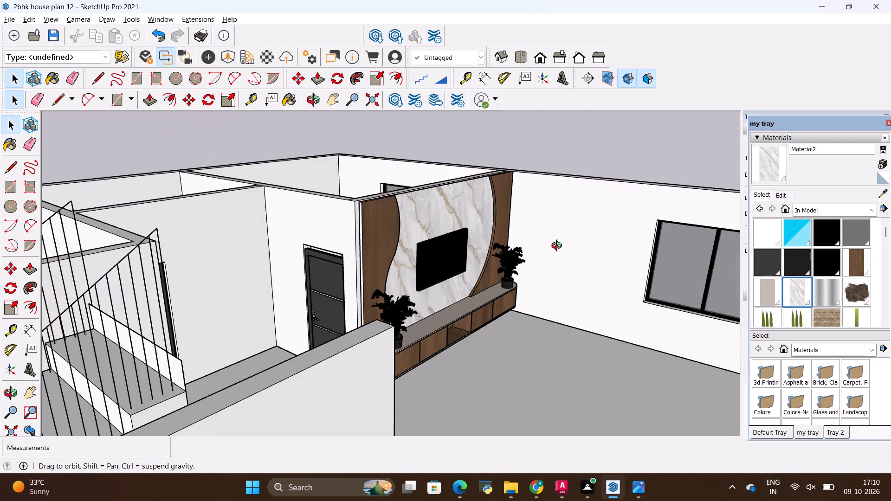
{"action": "middle_click_drag", "start_coordinate": [559, 247], "coordinate": [510, 259]}
{"action": "scroll", "coordinate": [478, 188], "scroll_direction": "up", "scroll_amount": 5}
{"action": "middle_click_drag", "start_coordinate": [497, 254], "coordinate": [482, 172]}
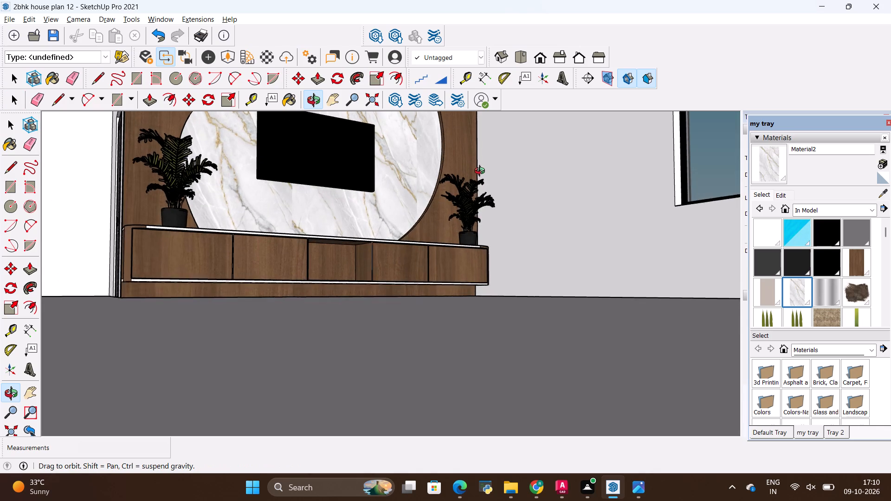
{"action": "middle_click_drag", "start_coordinate": [482, 172], "coordinate": [490, 200]}
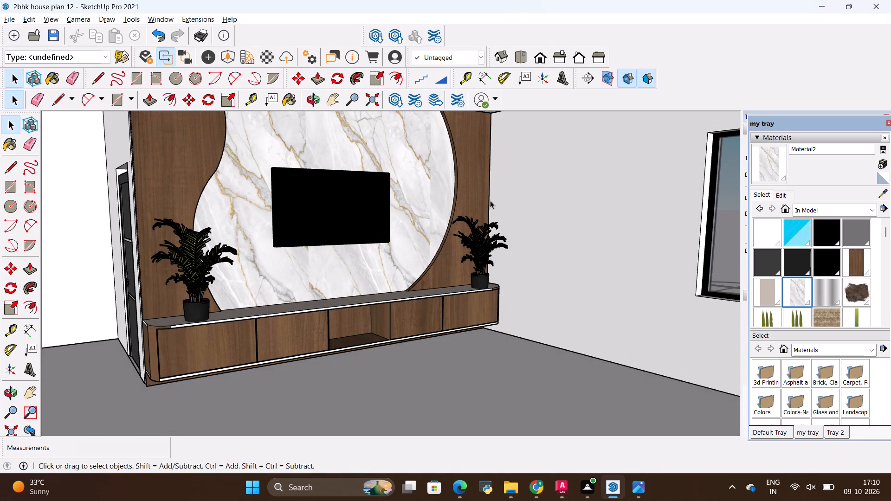
{"action": "middle_click_drag", "start_coordinate": [490, 200], "coordinate": [491, 205], "text": "shift"}
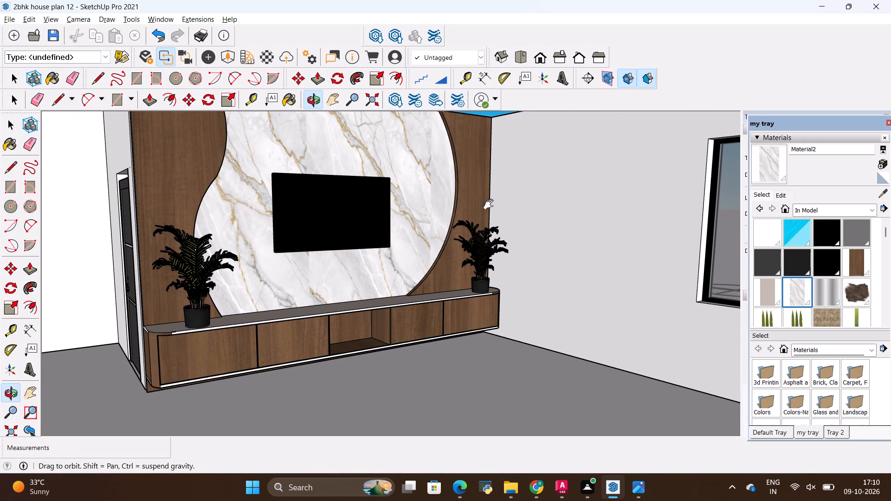
{"action": "middle_click_drag", "start_coordinate": [491, 205], "coordinate": [491, 205], "text": "shift"}
{"action": "scroll", "coordinate": [491, 206], "scroll_direction": "down", "scroll_amount": 5}
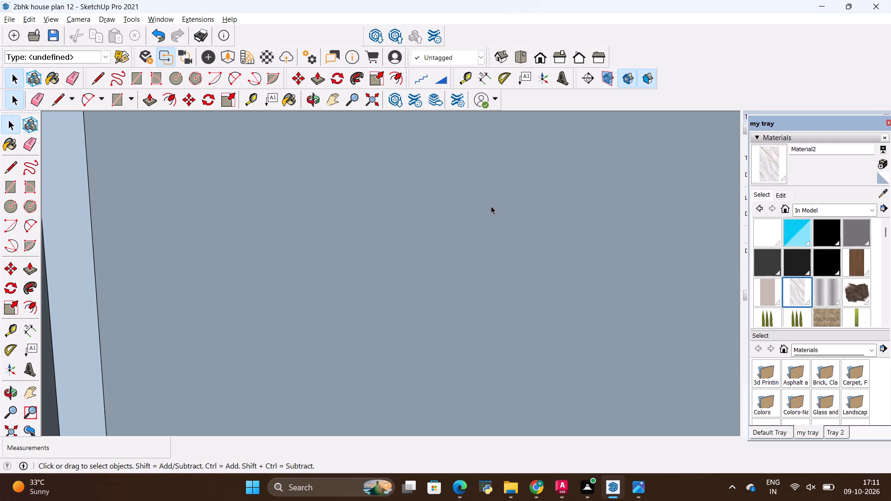
{"action": "middle_click_drag", "start_coordinate": [486, 192], "coordinate": [509, 310]}
{"action": "scroll", "coordinate": [509, 291], "scroll_direction": "down", "scroll_amount": 10}
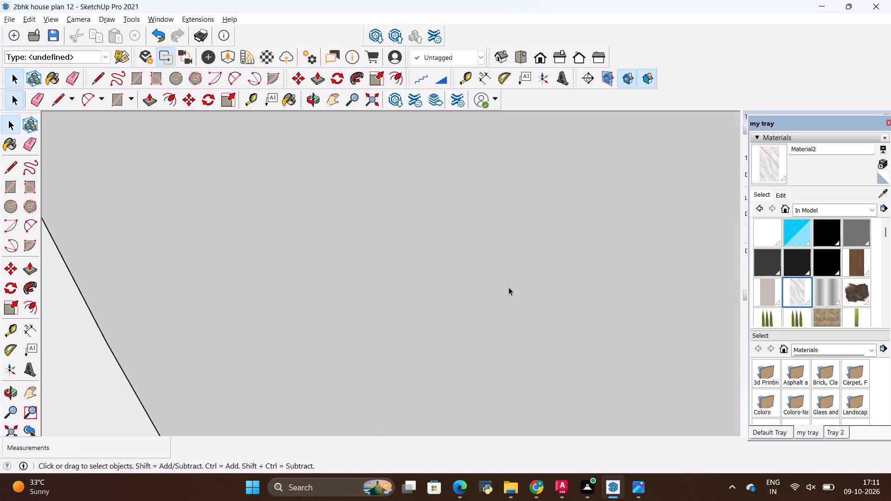
{"action": "scroll", "coordinate": [509, 287], "scroll_direction": "down", "scroll_amount": 16}
{"action": "scroll", "coordinate": [510, 281], "scroll_direction": "down", "scroll_amount": 5}
Switch to the reference photo of the TV wall in the image viewer.
{"action": "key", "text": "alt+Tab"}
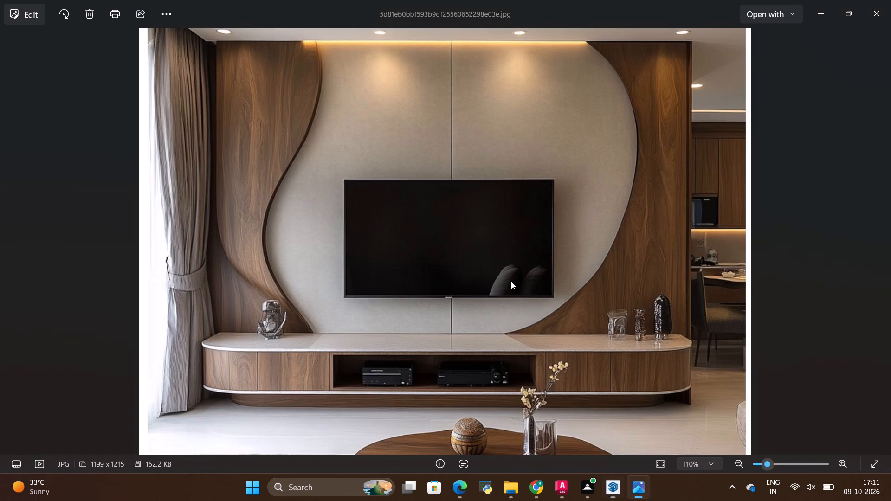
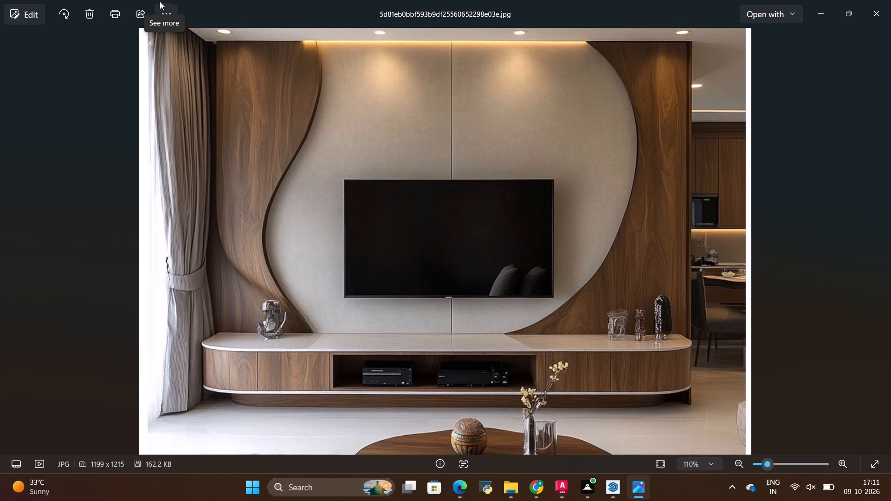
Compare the TV unit in the SketchUp living room with the reference photo of the TV wall.
{"action": "scroll", "coordinate": [286, 206], "scroll_direction": "down", "scroll_amount": 4}
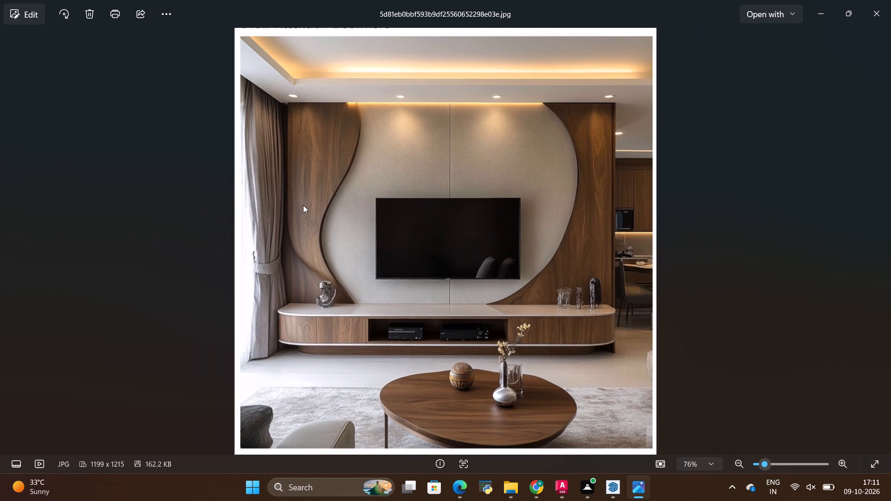
{"action": "scroll", "coordinate": [356, 195], "scroll_direction": "down", "scroll_amount": 5}
{"action": "key", "text": "alt+Tab"}
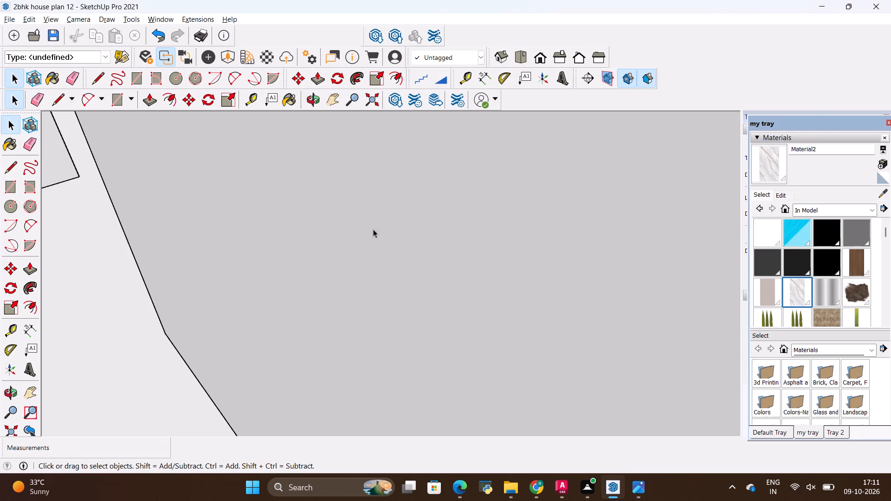
{"action": "key", "text": "alt+Tab"}
{"action": "scroll", "coordinate": [392, 233], "scroll_direction": "down", "scroll_amount": 7}
{"action": "key", "text": "alt+Tab"}
{"action": "scroll", "coordinate": [410, 233], "scroll_direction": "down", "scroll_amount": 3}
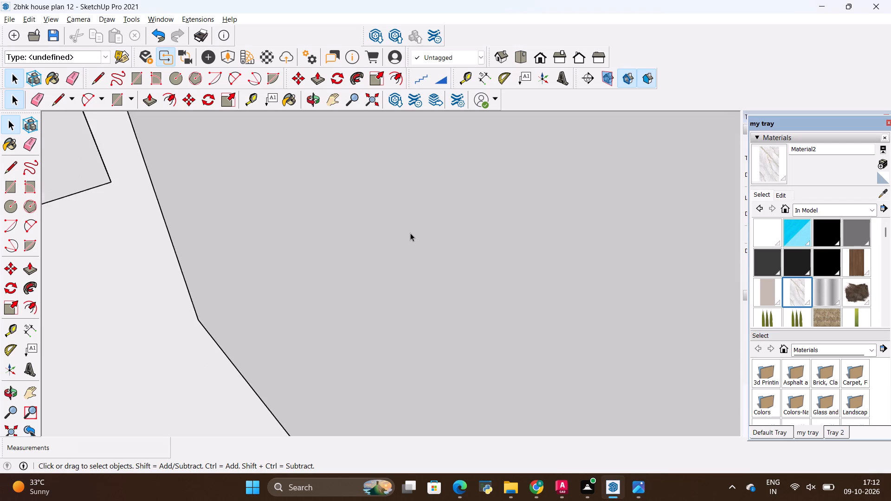
{"action": "scroll", "coordinate": [410, 233], "scroll_direction": "down", "scroll_amount": 20}
{"action": "scroll", "coordinate": [410, 233], "scroll_direction": "down", "scroll_amount": 12}
{"action": "scroll", "coordinate": [415, 230], "scroll_direction": "up", "scroll_amount": 1}
{"action": "scroll", "coordinate": [415, 230], "scroll_direction": "down", "scroll_amount": 11}
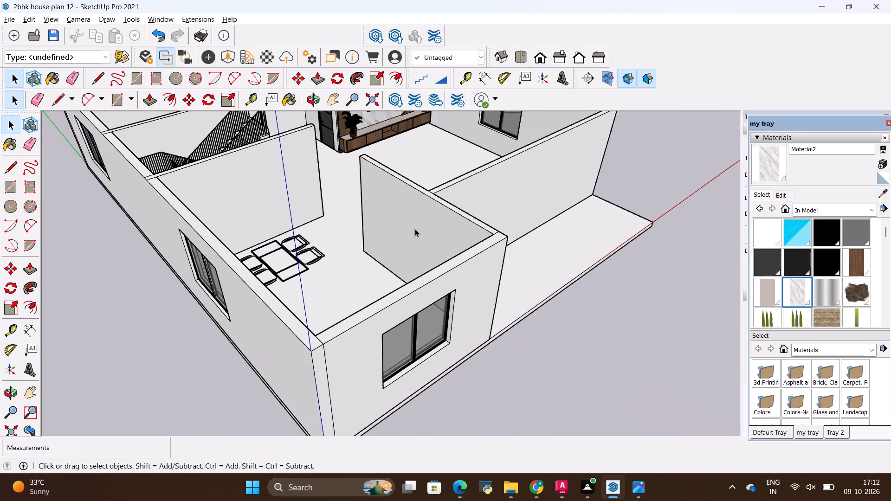
{"action": "scroll", "coordinate": [415, 229], "scroll_direction": "down", "scroll_amount": 10}
{"action": "scroll", "coordinate": [471, 200], "scroll_direction": "down", "scroll_amount": 20}
{"action": "scroll", "coordinate": [475, 203], "scroll_direction": "up", "scroll_amount": 1}
{"action": "scroll", "coordinate": [475, 203], "scroll_direction": "down", "scroll_amount": 3}
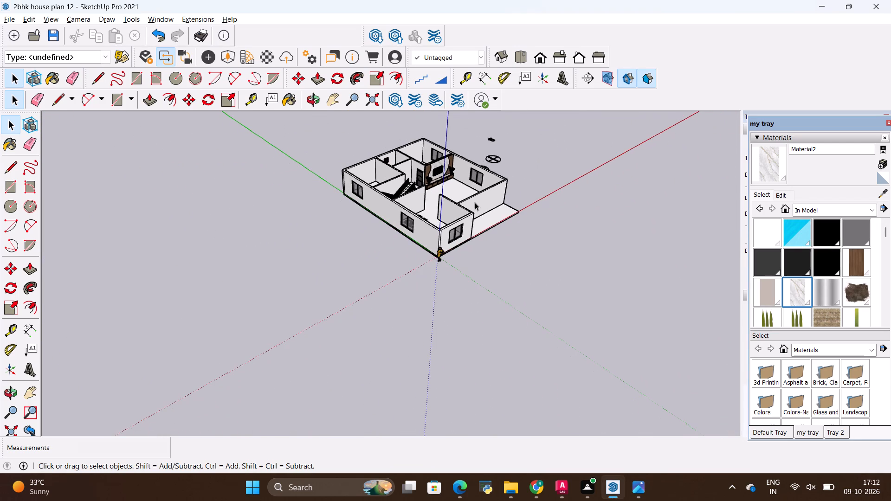
{"action": "scroll", "coordinate": [458, 100], "scroll_direction": "up", "scroll_amount": 20}
{"action": "scroll", "coordinate": [458, 100], "scroll_direction": "up", "scroll_amount": 7}
{"action": "middle_click_drag", "start_coordinate": [541, 202], "coordinate": [522, 225]}
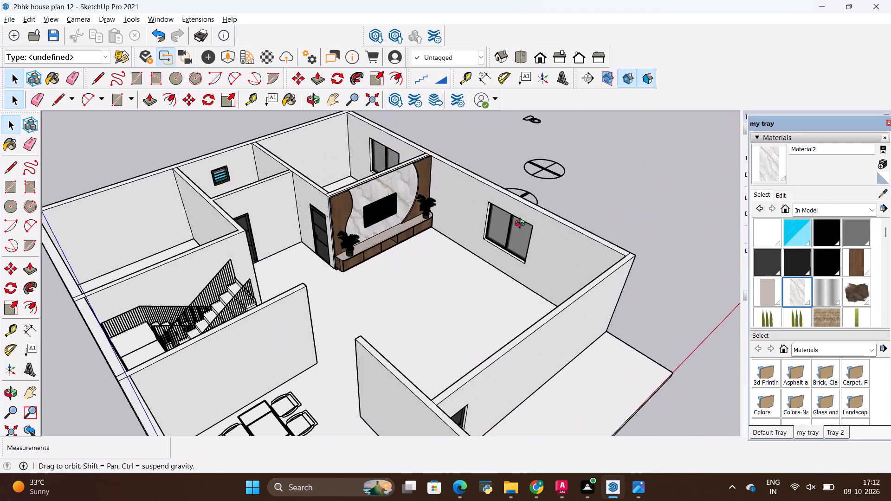
{"action": "middle_click_drag", "start_coordinate": [522, 225], "coordinate": [507, 175]}
{"action": "scroll", "coordinate": [426, 133], "scroll_direction": "up", "scroll_amount": 5}
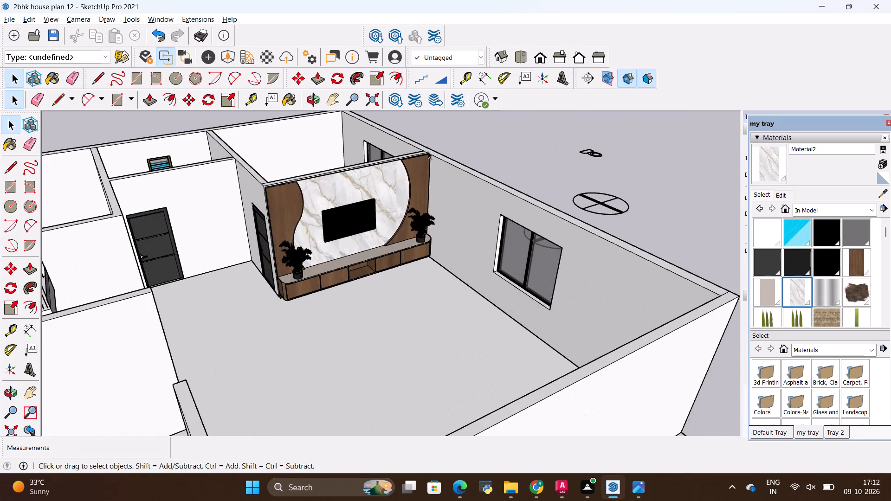
{"action": "key", "text": "alt+Tab"}
{"action": "key", "text": "alt+Tab"}
{"action": "scroll", "coordinate": [428, 152], "scroll_direction": "down", "scroll_amount": 4}
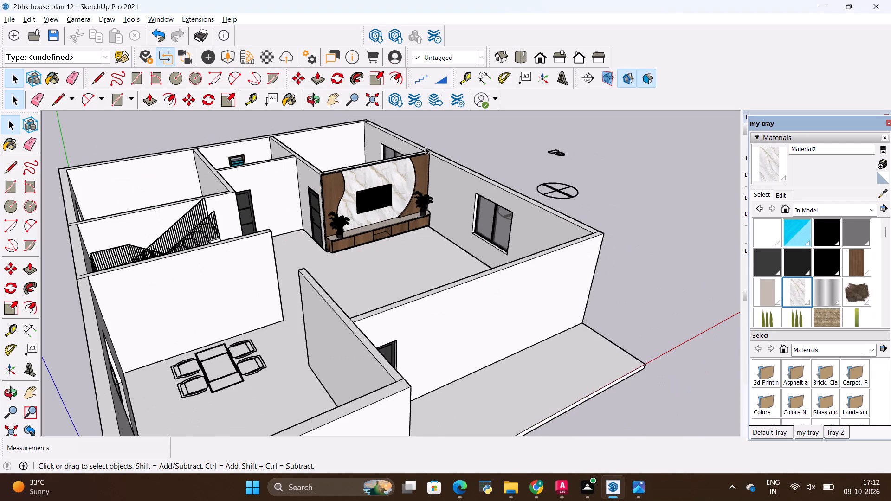
{"action": "key", "text": "alt+Tab"}
{"action": "key", "text": "alt+Tab"}
Examine the house from above and around, ending at the windowed corner room with the L-shaped floor outline beyond the dining table.
{"action": "scroll", "coordinate": [430, 204], "scroll_direction": "down", "scroll_amount": 4}
{"action": "middle_click_drag", "start_coordinate": [413, 208], "coordinate": [405, 244]}
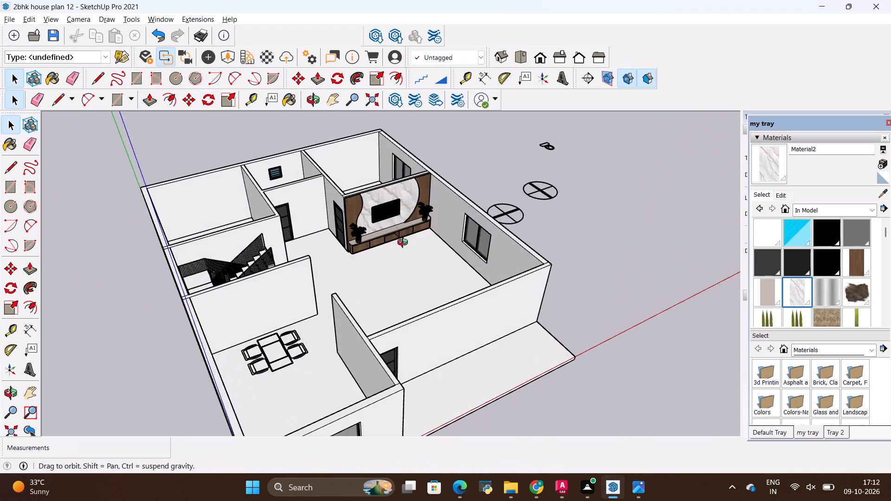
{"action": "middle_click_drag", "start_coordinate": [405, 244], "coordinate": [403, 244]}
{"action": "scroll", "coordinate": [348, 223], "scroll_direction": "down", "scroll_amount": 6}
{"action": "middle_click_drag", "start_coordinate": [516, 258], "coordinate": [249, 268]}
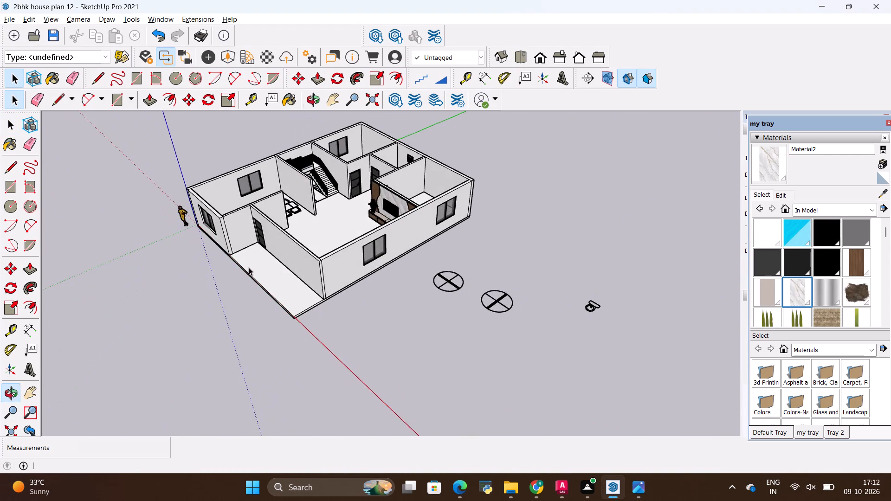
{"action": "scroll", "coordinate": [360, 128], "scroll_direction": "up", "scroll_amount": 16}
{"action": "scroll", "coordinate": [383, 152], "scroll_direction": "down", "scroll_amount": 18}
{"action": "middle_click_drag", "start_coordinate": [245, 196], "coordinate": [286, 286]}
{"action": "scroll", "coordinate": [284, 282], "scroll_direction": "down", "scroll_amount": 1}
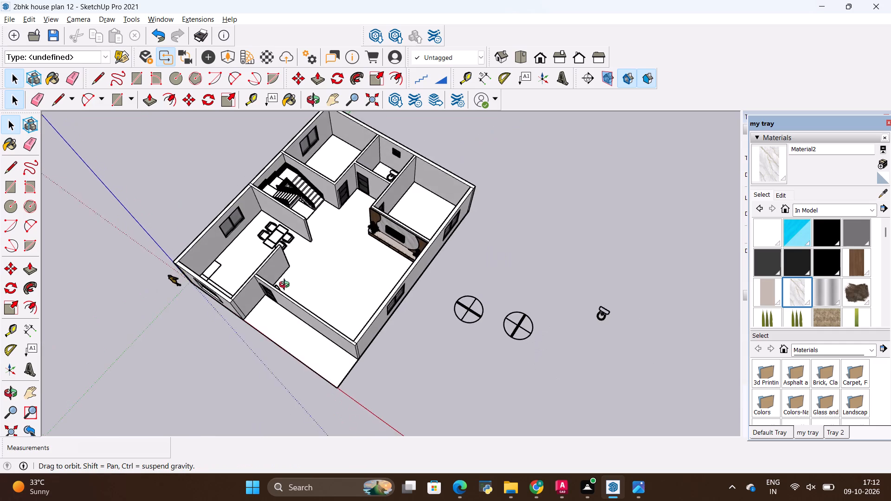
{"action": "middle_click_drag", "start_coordinate": [286, 286], "coordinate": [97, 201]}
{"action": "scroll", "coordinate": [290, 176], "scroll_direction": "up", "scroll_amount": 9}
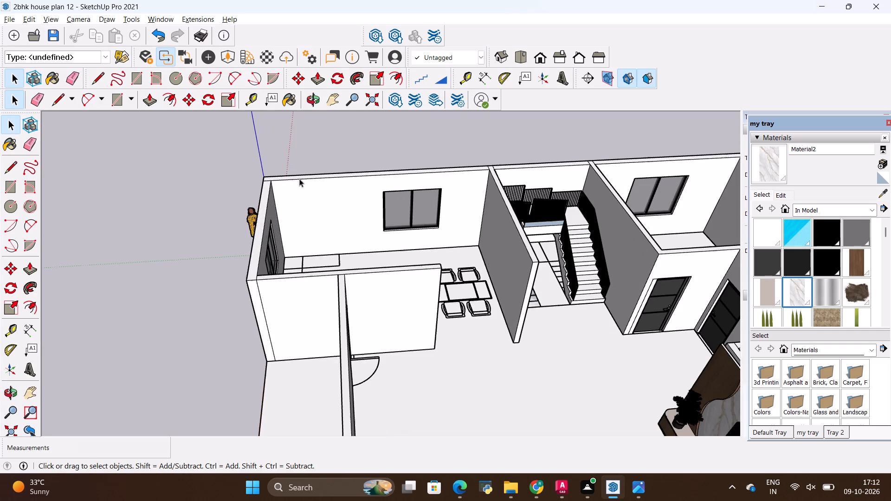
{"action": "middle_click_drag", "start_coordinate": [458, 285], "coordinate": [225, 285]}
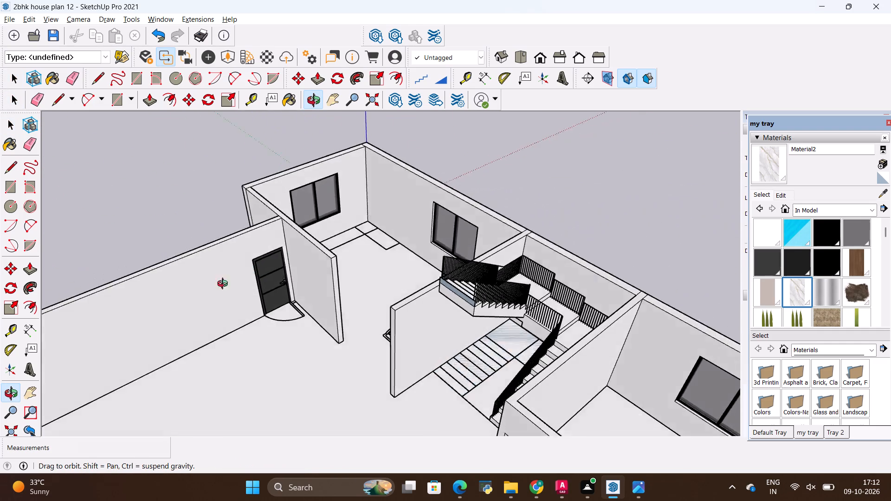
{"action": "middle_click_drag", "start_coordinate": [225, 285], "coordinate": [130, 265]}
{"action": "scroll", "coordinate": [320, 167], "scroll_direction": "up", "scroll_amount": 3}
{"action": "scroll", "coordinate": [398, 145], "scroll_direction": "up", "scroll_amount": 9}
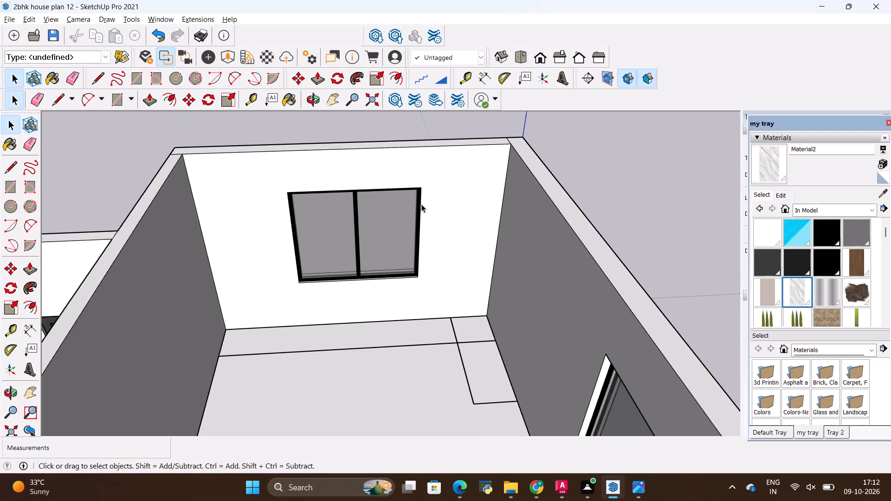
{"action": "scroll", "coordinate": [421, 204], "scroll_direction": "up", "scroll_amount": 2}
{"action": "scroll", "coordinate": [422, 202], "scroll_direction": "down", "scroll_amount": 5}
{"action": "middle_click_drag", "start_coordinate": [559, 321], "coordinate": [573, 326]}
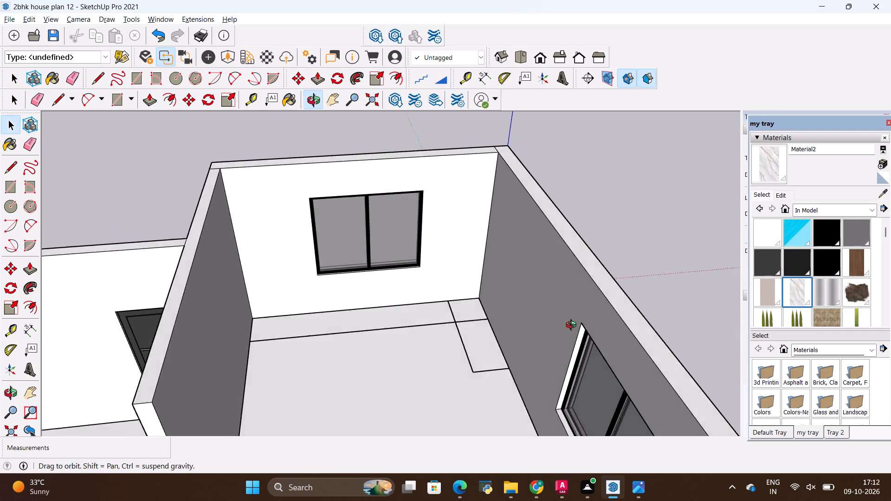
{"action": "middle_click_drag", "start_coordinate": [573, 326], "coordinate": [590, 302]}
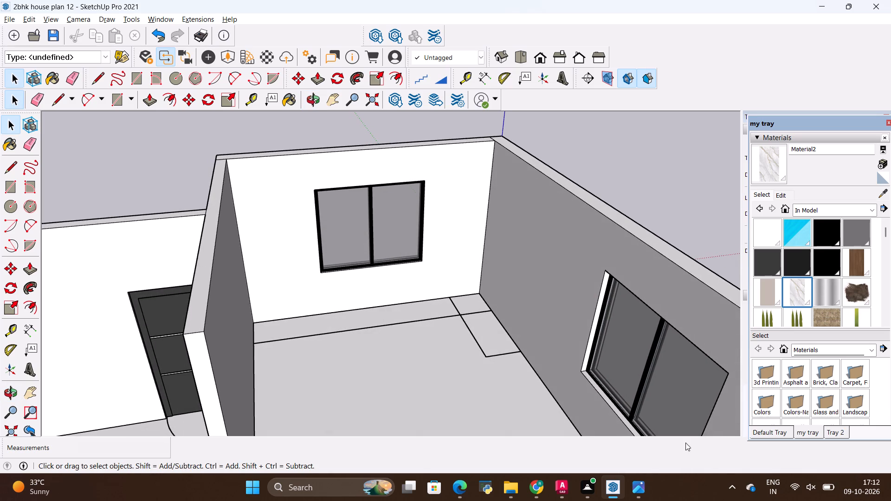
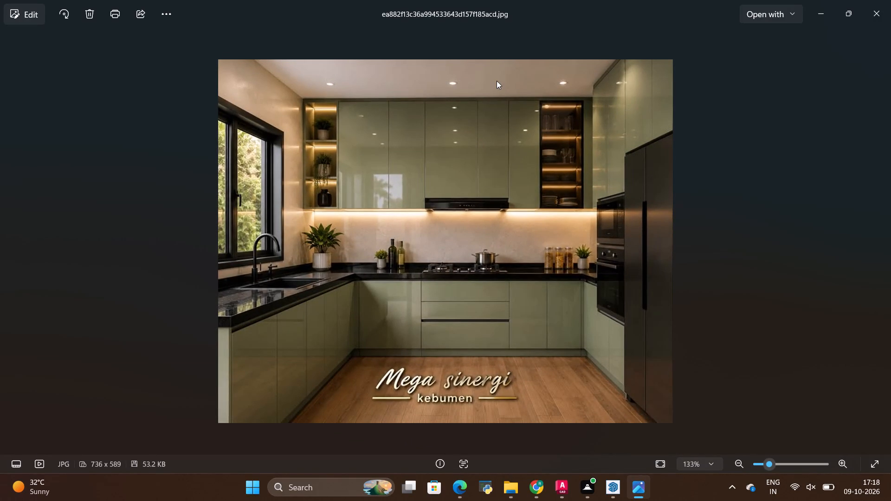
Compare the green kitchen reference photo with the windowed corner room and its L-shaped floor outline in SketchUp.
{"action": "key", "text": "alt+Tab"}
{"action": "key", "text": "alt+Tab"}
{"action": "key", "text": "alt+Tab"}
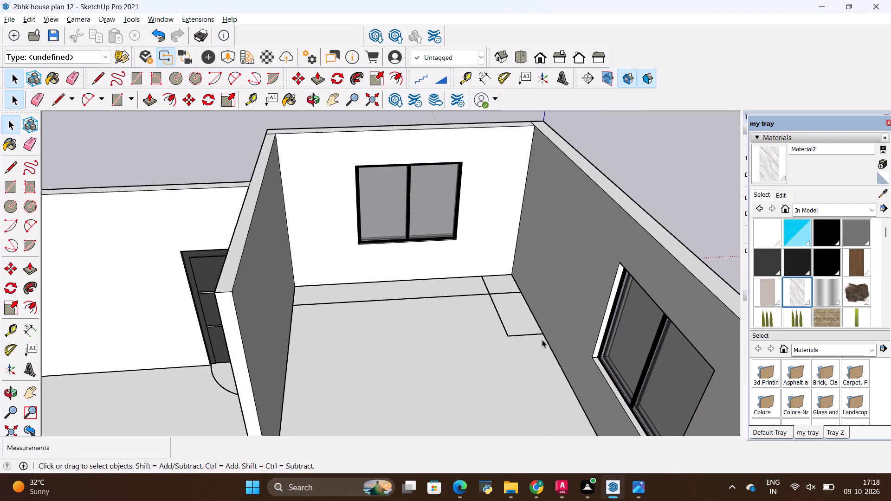
{"action": "scroll", "coordinate": [538, 325], "scroll_direction": "down", "scroll_amount": 4}
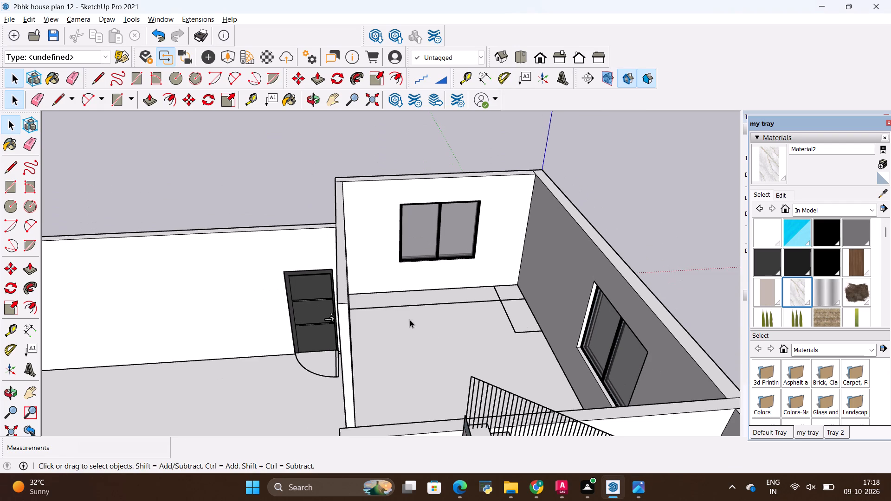
{"action": "scroll", "coordinate": [410, 320], "scroll_direction": "up", "scroll_amount": 3}
{"action": "scroll", "coordinate": [325, 320], "scroll_direction": "up", "scroll_amount": 1}
{"action": "scroll", "coordinate": [323, 320], "scroll_direction": "down", "scroll_amount": 5}
{"action": "middle_click_drag", "start_coordinate": [490, 354], "coordinate": [439, 374]}
{"action": "key", "text": "alt+Tab"}
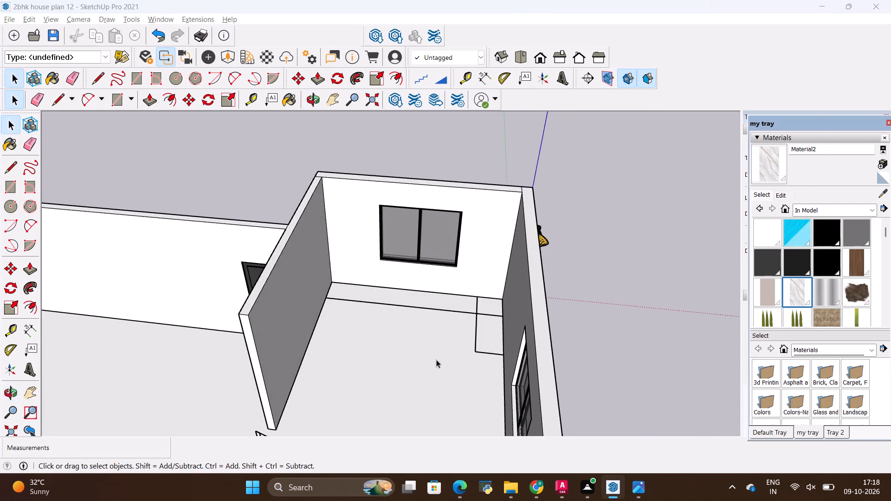
{"action": "key", "text": "alt+Tab"}
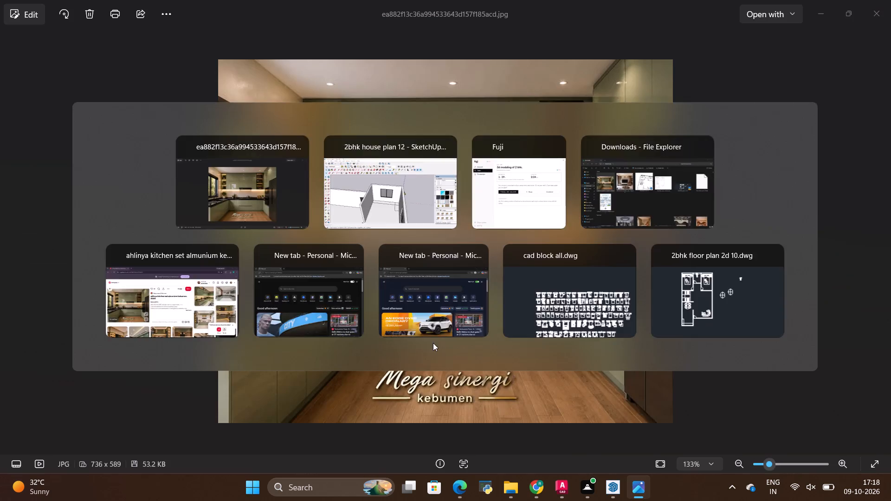
{"action": "scroll", "coordinate": [369, 276], "scroll_direction": "up", "scroll_amount": 6}
{"action": "scroll", "coordinate": [426, 231], "scroll_direction": "down", "scroll_amount": 5}
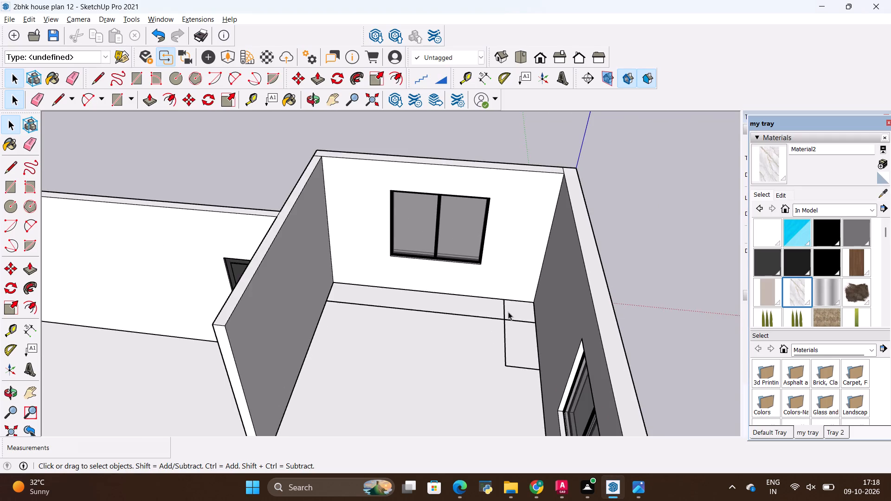
{"action": "middle_click_drag", "start_coordinate": [509, 313], "coordinate": [578, 295]}
{"action": "scroll", "coordinate": [537, 332], "scroll_direction": "up", "scroll_amount": 1}
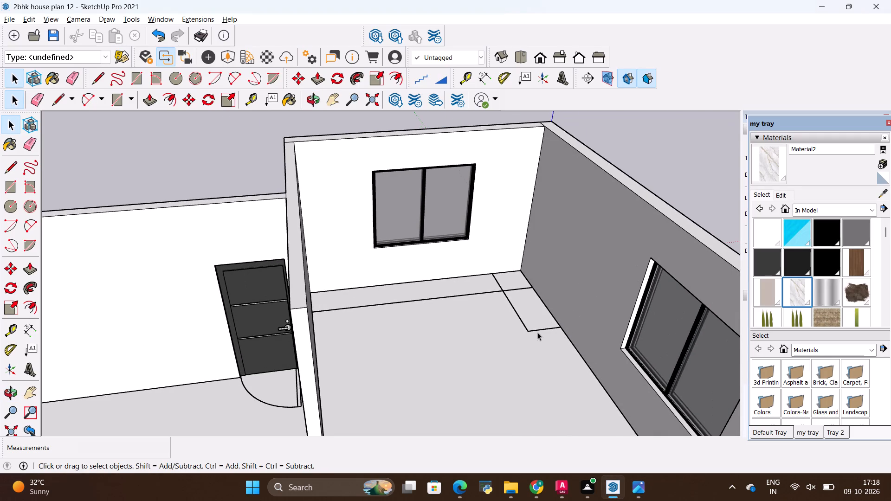
{"action": "scroll", "coordinate": [394, 283], "scroll_direction": "up", "scroll_amount": 2}
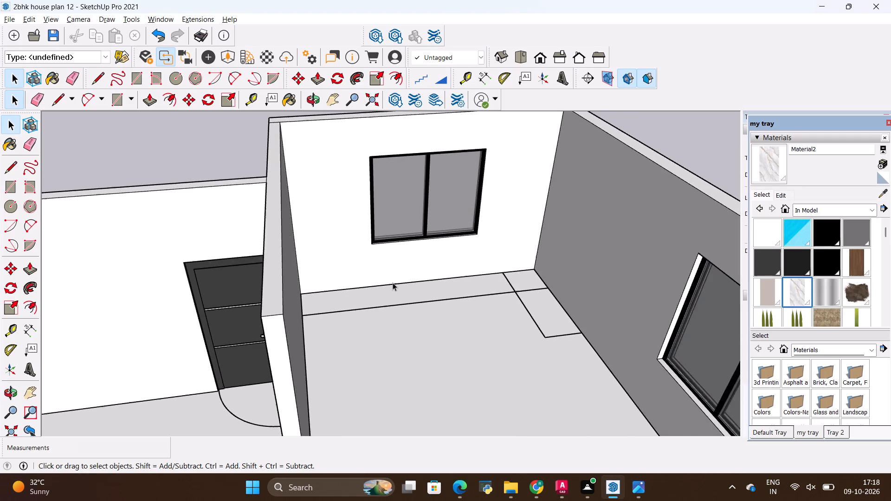
Place a guide across the floor strip under the window, 3' from the partition wall.
{"action": "scroll", "coordinate": [393, 283], "scroll_direction": "up", "scroll_amount": 3}
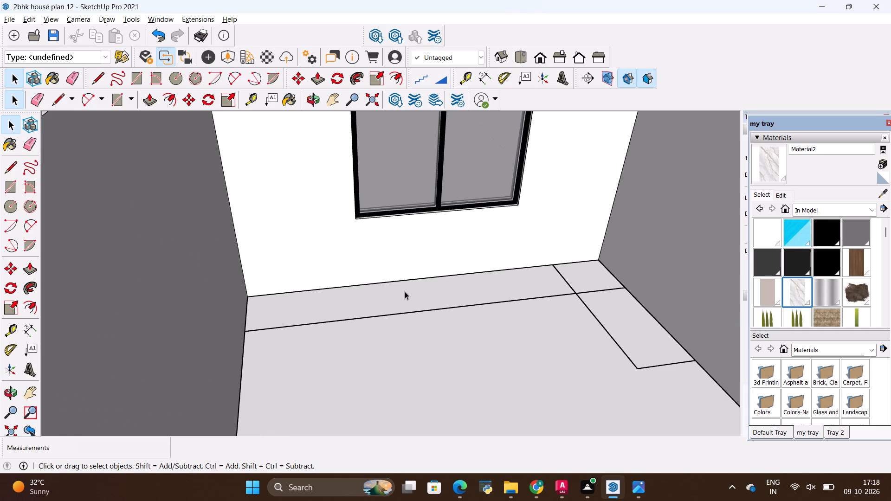
{"action": "key", "text": "t"}
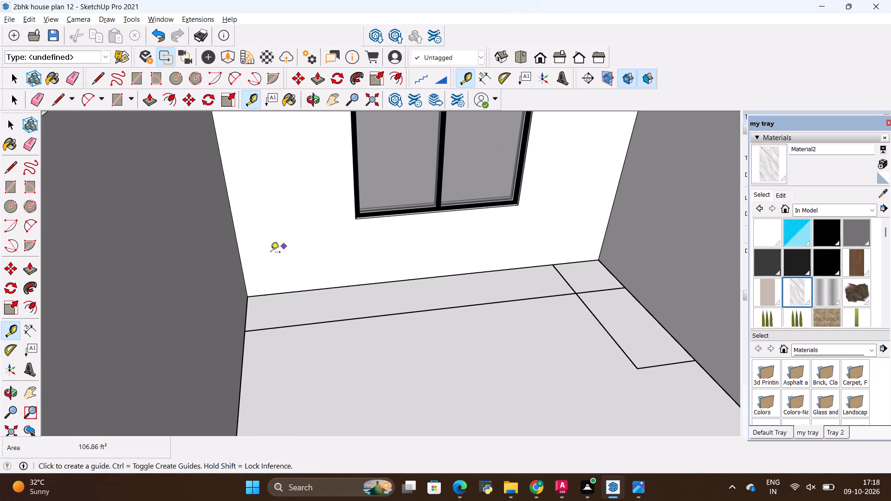
{"action": "left_click", "coordinate": [245, 321]}
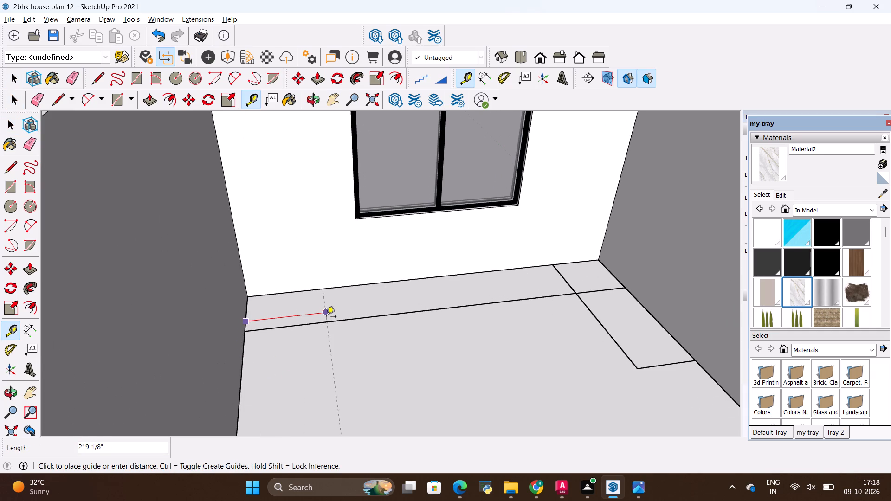
{"action": "key", "text": "BackSpace"}
{"action": "key", "text": "3"}
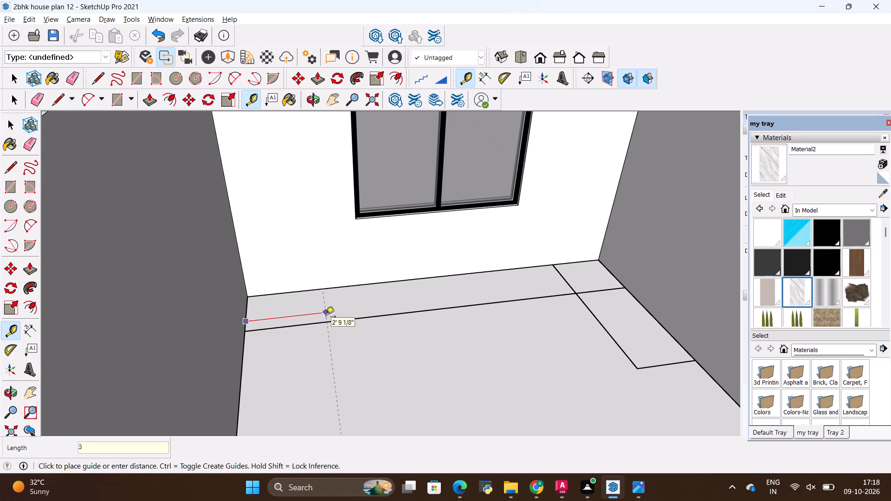
{"action": "key", "text": "apostrophe"}
{"action": "key", "text": "Return"}
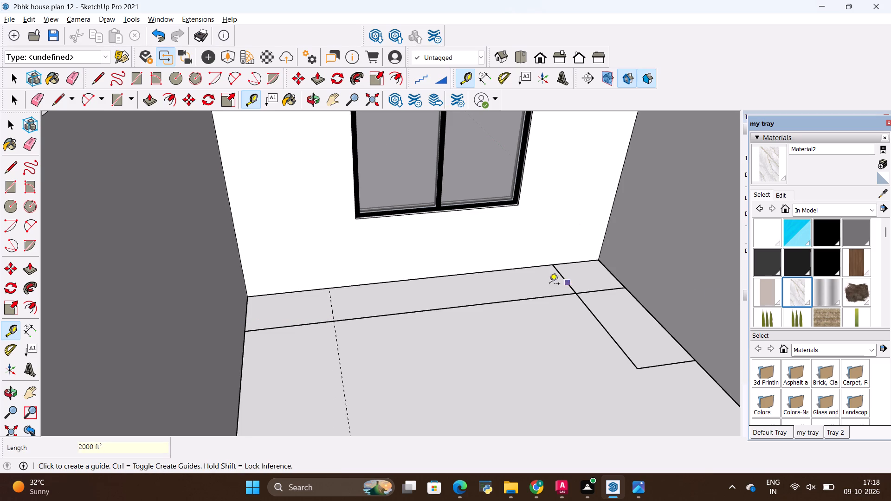
Place a guide 2' beyond the end of the L-shaped outline's short leg along the side wall.
{"action": "scroll", "coordinate": [548, 286], "scroll_direction": "down", "scroll_amount": 11}
{"action": "middle_click_drag", "start_coordinate": [610, 327], "coordinate": [591, 375]}
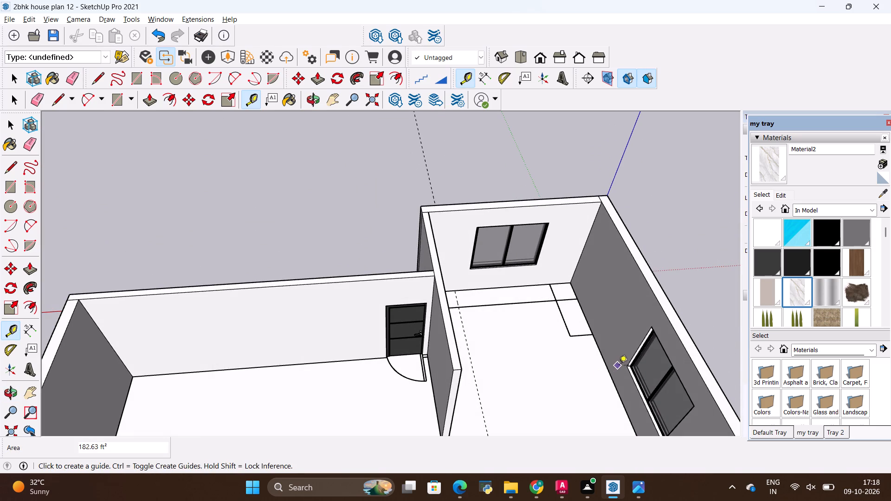
{"action": "left_click", "coordinate": [585, 334]}
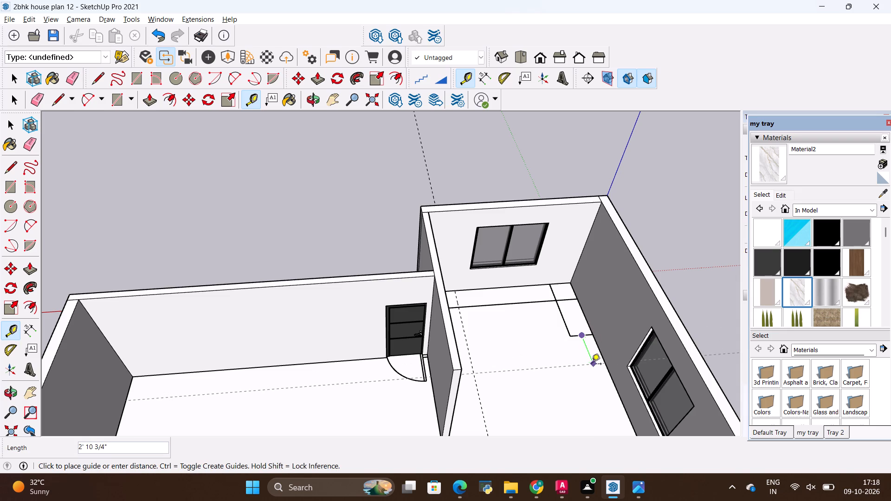
{"action": "key", "text": "BackSpace"}
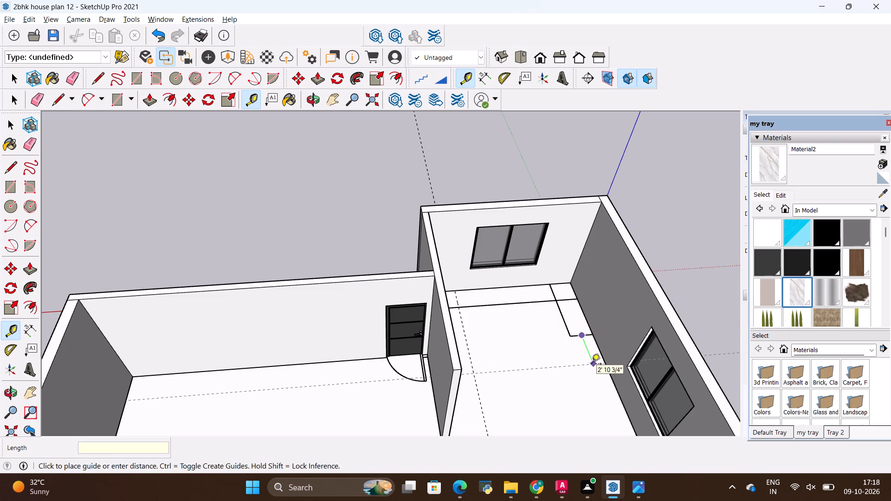
{"action": "type", "text": "2'"}
{"action": "key", "text": "Return"}
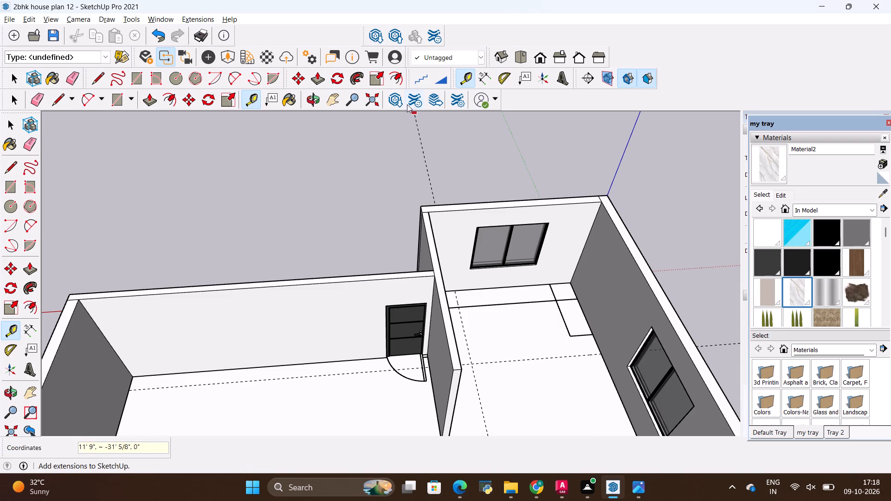
Draw lines extending the outline's 2' wide short leg out to the new guide and across to the side wall.
{"action": "key", "text": "l"}
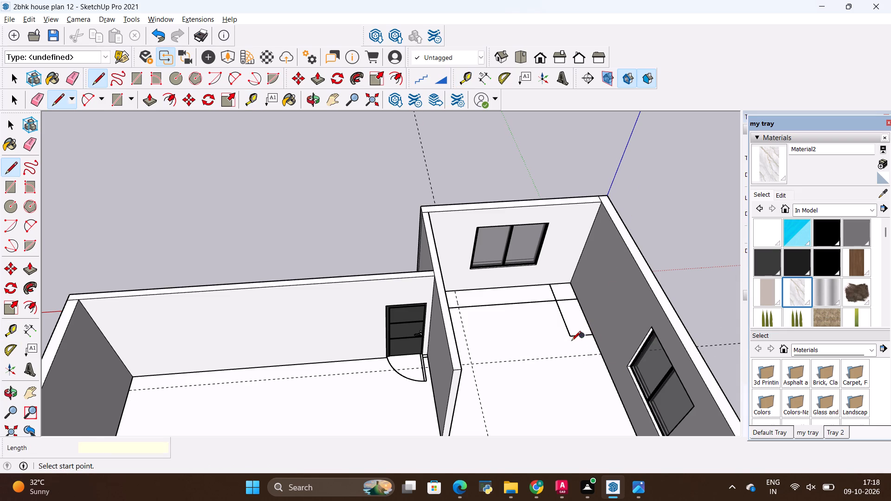
{"action": "left_click", "coordinate": [569, 339]}
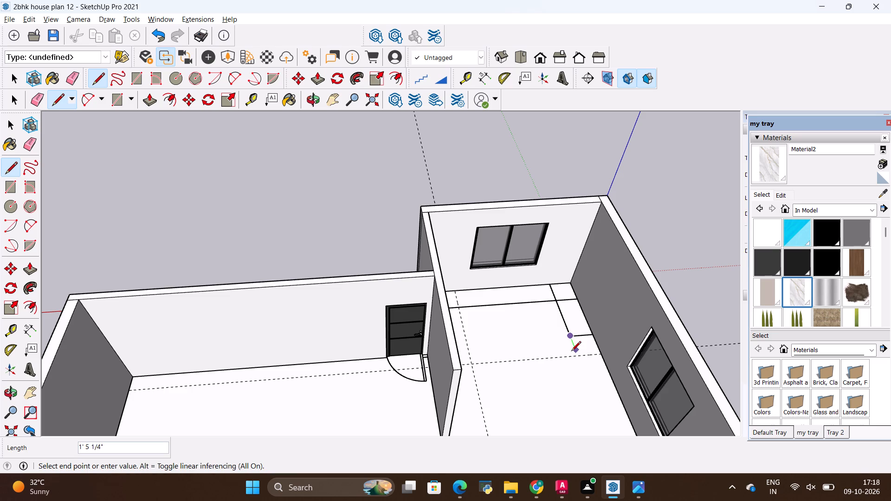
{"action": "left_click", "coordinate": [574, 359]}
{"action": "left_click", "coordinate": [607, 356]}
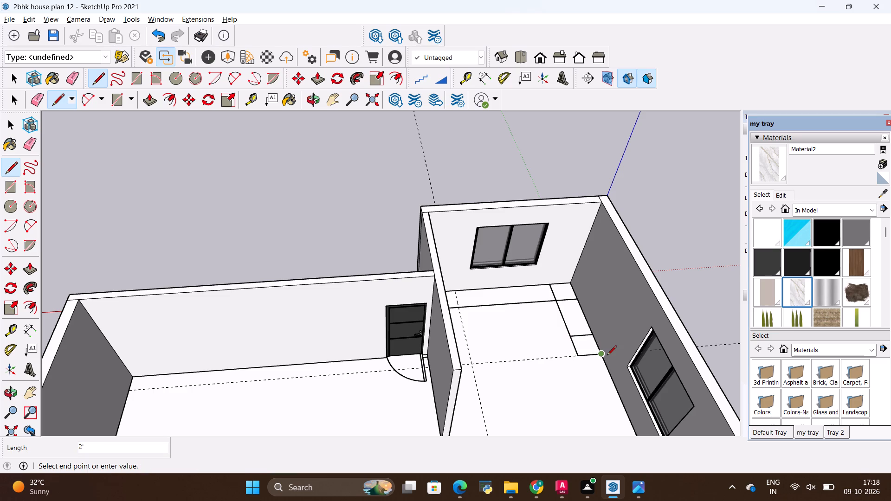
{"action": "left_click", "coordinate": [571, 278]}
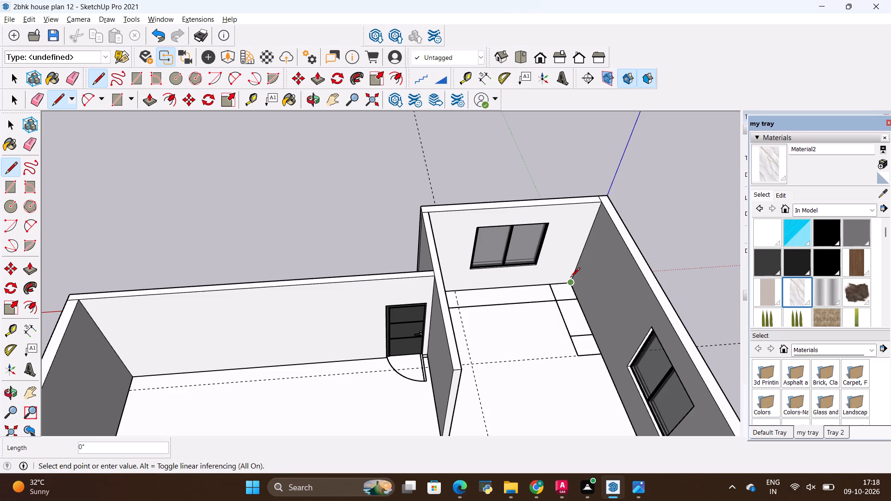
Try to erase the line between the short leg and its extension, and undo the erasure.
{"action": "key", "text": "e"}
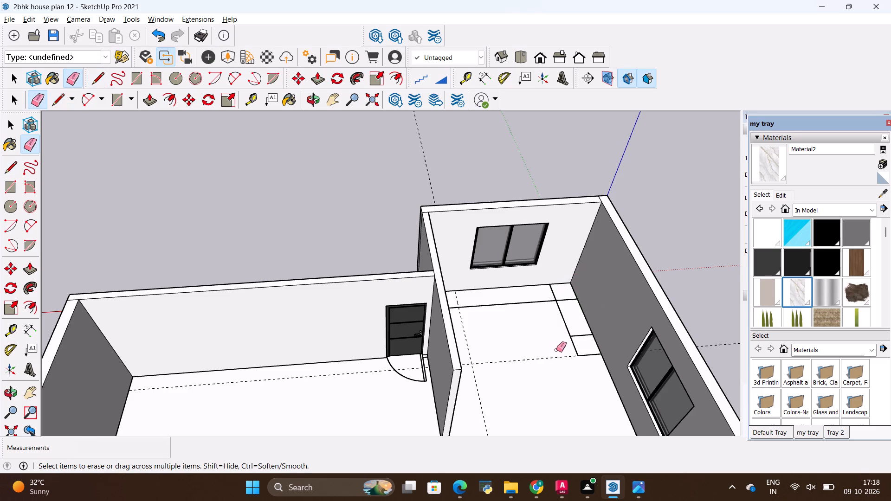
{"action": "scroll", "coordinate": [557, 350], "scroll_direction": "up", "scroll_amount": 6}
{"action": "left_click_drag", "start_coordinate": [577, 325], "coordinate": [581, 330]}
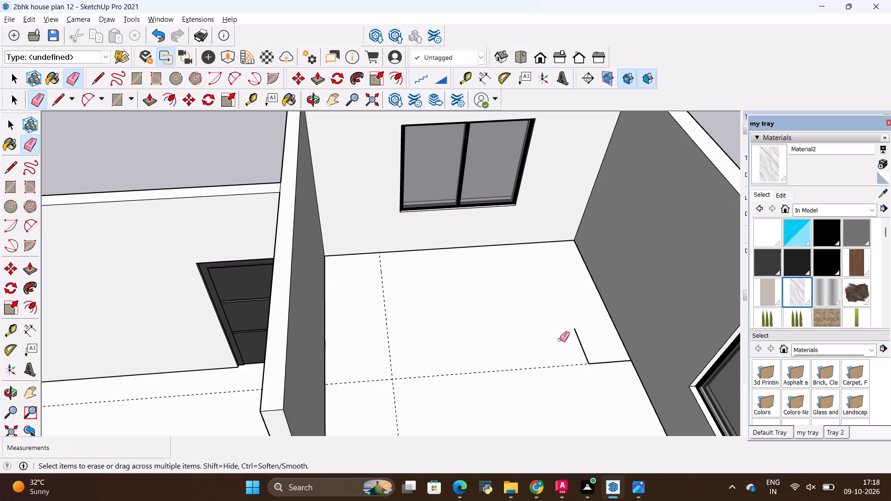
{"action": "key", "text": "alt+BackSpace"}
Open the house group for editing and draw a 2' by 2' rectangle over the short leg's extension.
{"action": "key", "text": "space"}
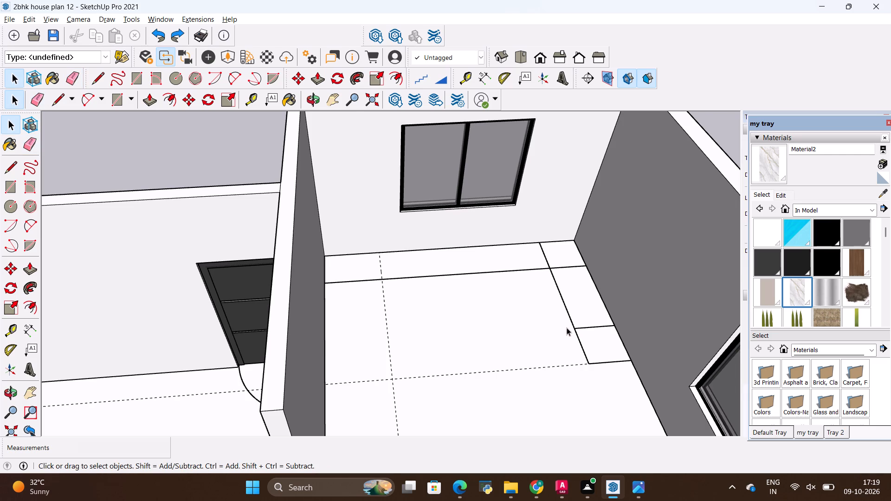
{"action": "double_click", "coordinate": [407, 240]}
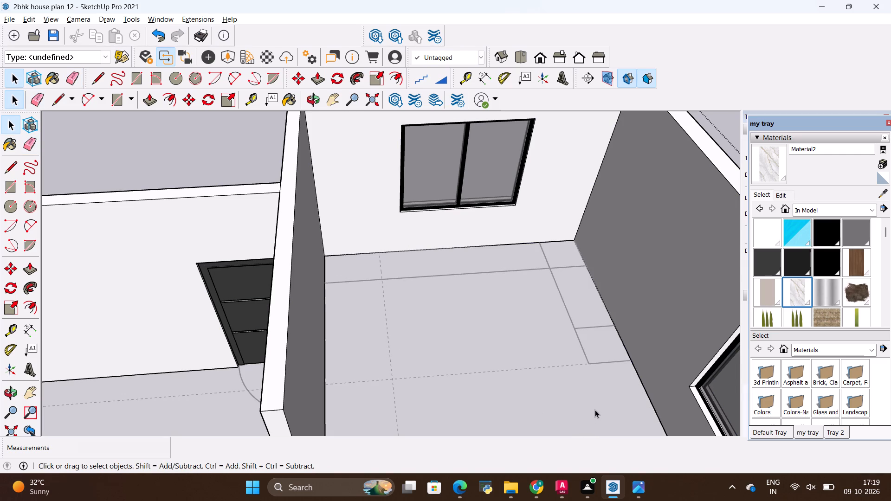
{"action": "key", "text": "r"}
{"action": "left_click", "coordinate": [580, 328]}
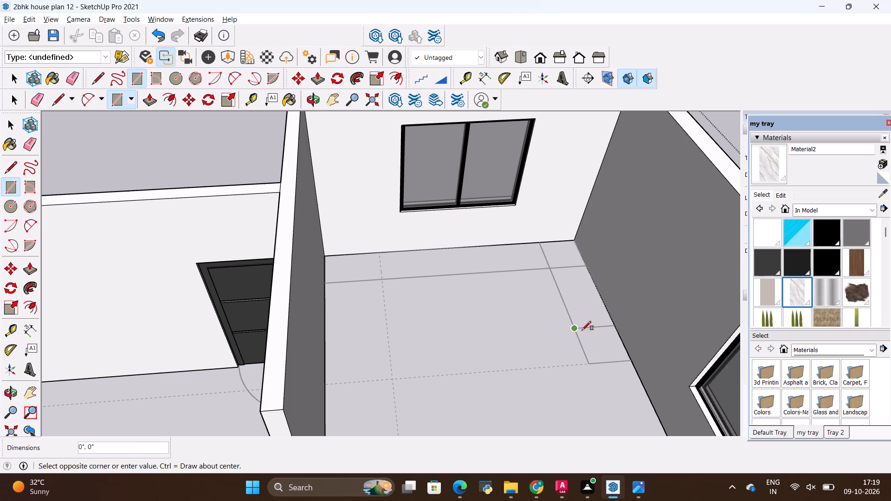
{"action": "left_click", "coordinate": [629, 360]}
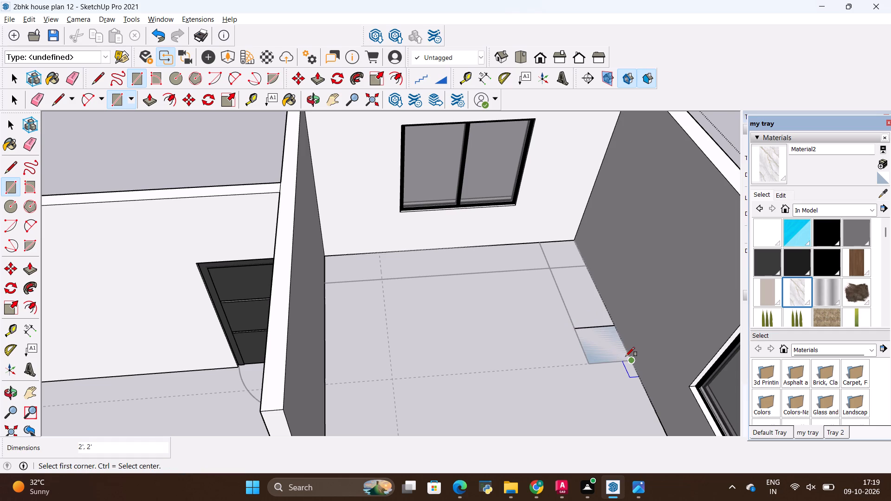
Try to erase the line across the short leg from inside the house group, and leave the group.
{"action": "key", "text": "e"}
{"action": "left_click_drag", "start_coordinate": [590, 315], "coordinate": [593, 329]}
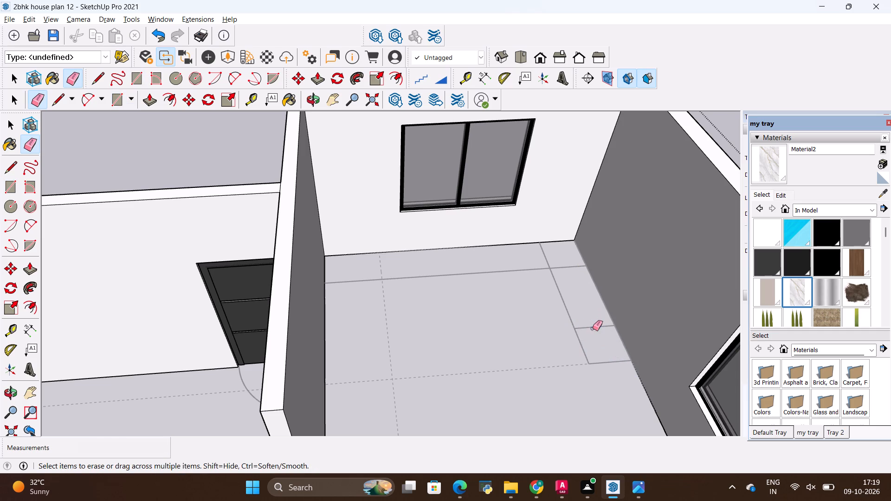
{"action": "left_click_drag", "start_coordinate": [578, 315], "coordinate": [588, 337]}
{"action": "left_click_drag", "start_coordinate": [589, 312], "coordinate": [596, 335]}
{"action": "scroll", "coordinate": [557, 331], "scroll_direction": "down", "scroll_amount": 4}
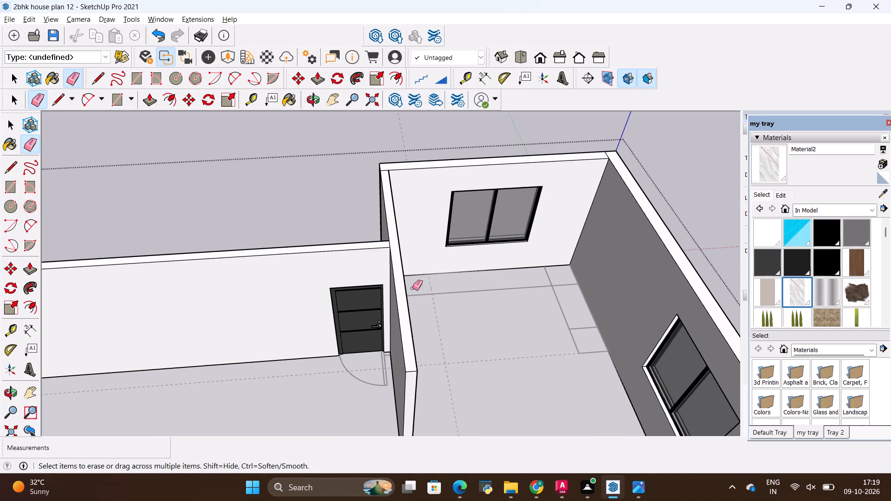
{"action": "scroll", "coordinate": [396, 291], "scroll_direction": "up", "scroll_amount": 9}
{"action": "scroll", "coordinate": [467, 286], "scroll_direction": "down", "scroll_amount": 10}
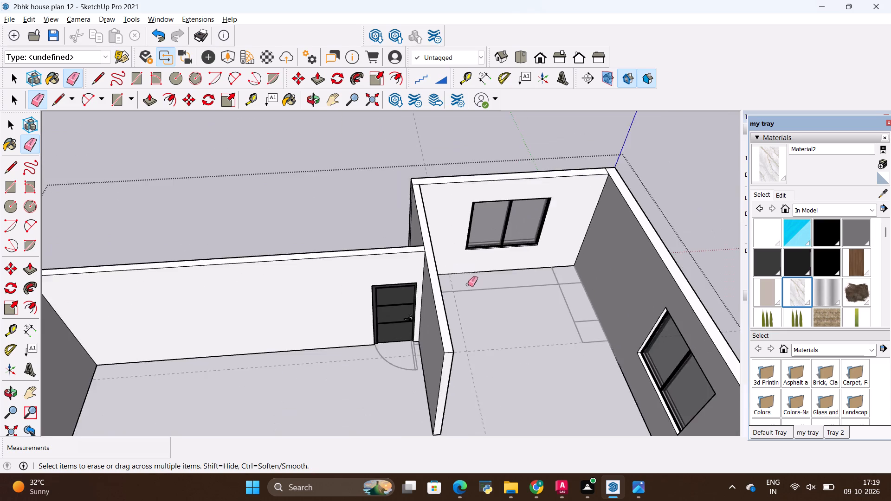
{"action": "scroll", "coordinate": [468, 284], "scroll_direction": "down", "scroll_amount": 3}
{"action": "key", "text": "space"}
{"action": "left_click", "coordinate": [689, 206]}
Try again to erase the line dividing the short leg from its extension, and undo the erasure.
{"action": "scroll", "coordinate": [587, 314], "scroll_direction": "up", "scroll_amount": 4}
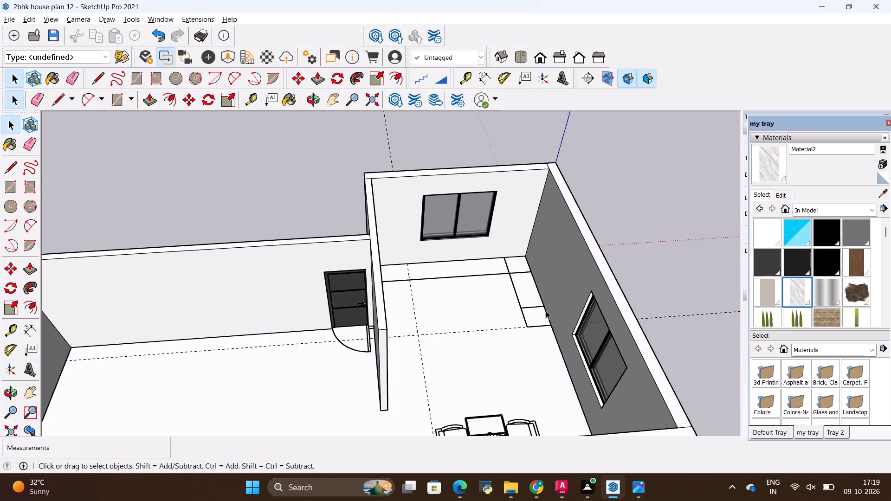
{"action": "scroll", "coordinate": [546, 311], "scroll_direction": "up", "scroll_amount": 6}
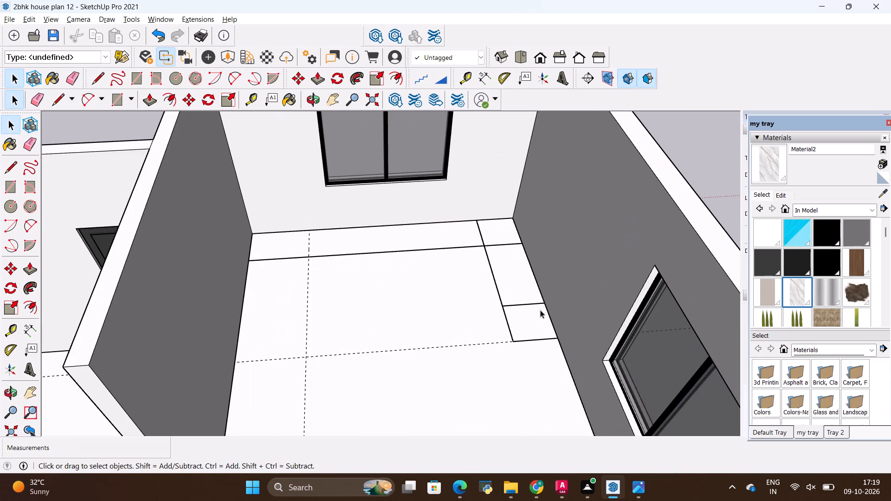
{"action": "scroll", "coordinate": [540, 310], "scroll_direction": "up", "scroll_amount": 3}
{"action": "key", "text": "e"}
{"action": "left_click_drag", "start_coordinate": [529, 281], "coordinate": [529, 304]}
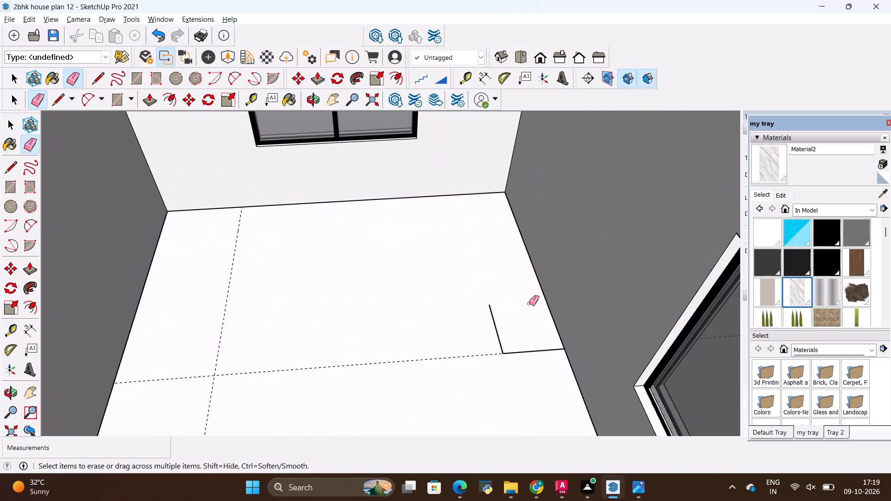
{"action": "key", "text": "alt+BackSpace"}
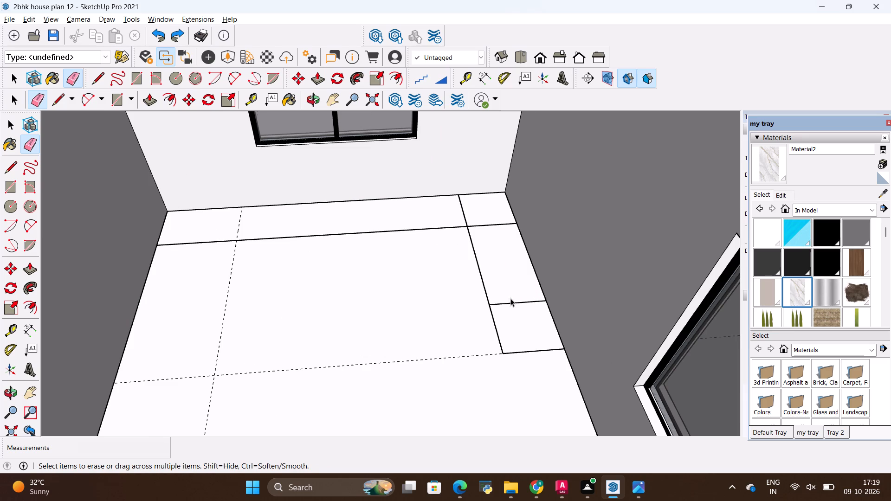
Open the house group, erase the line dividing the counter's short leg from its extension, and leave the group.
{"action": "key", "text": "space"}
{"action": "double_click", "coordinate": [511, 302]}
{"action": "left_click", "coordinate": [511, 302]}
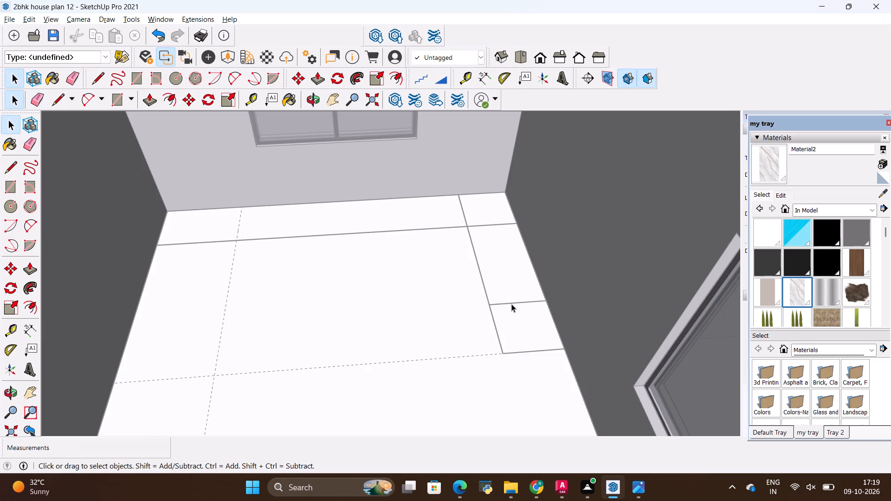
{"action": "left_click", "coordinate": [511, 304]}
{"action": "double_click", "coordinate": [511, 304]}
{"action": "left_click", "coordinate": [511, 304]}
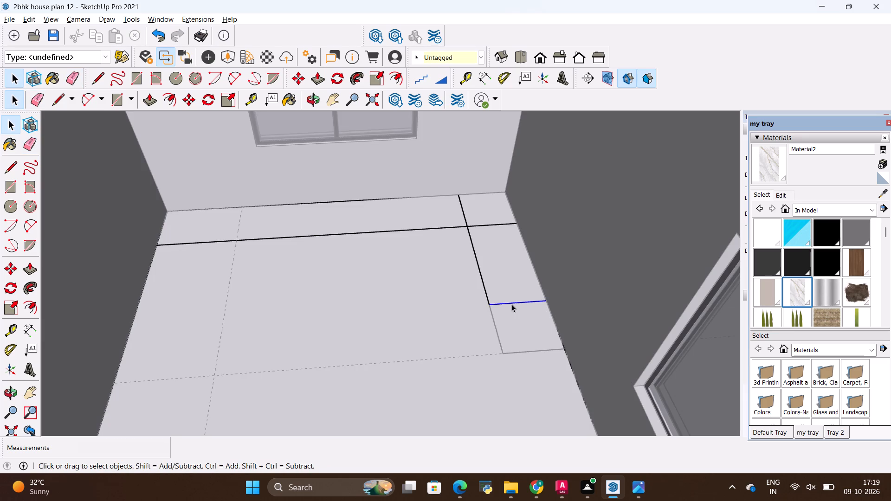
{"action": "right_click", "coordinate": [511, 303]}
{"action": "left_click", "coordinate": [539, 321]}
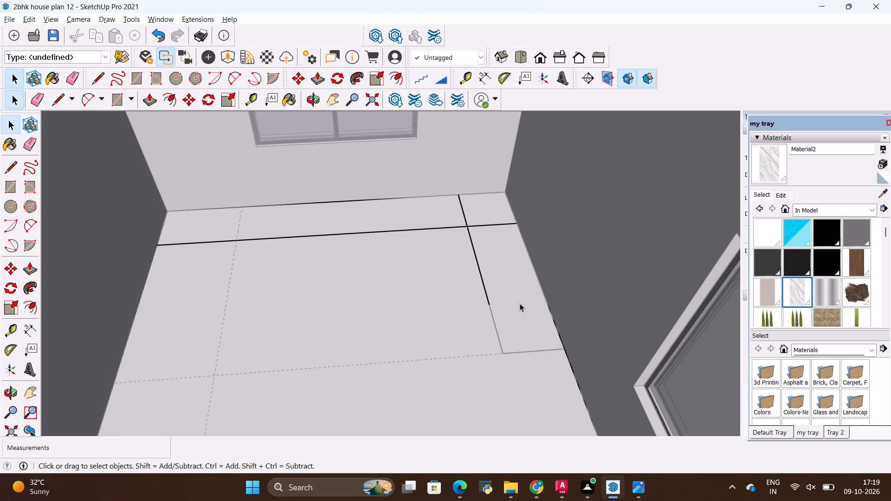
{"action": "scroll", "coordinate": [520, 303], "scroll_direction": "down", "scroll_amount": 6}
{"action": "left_click", "coordinate": [650, 221]}
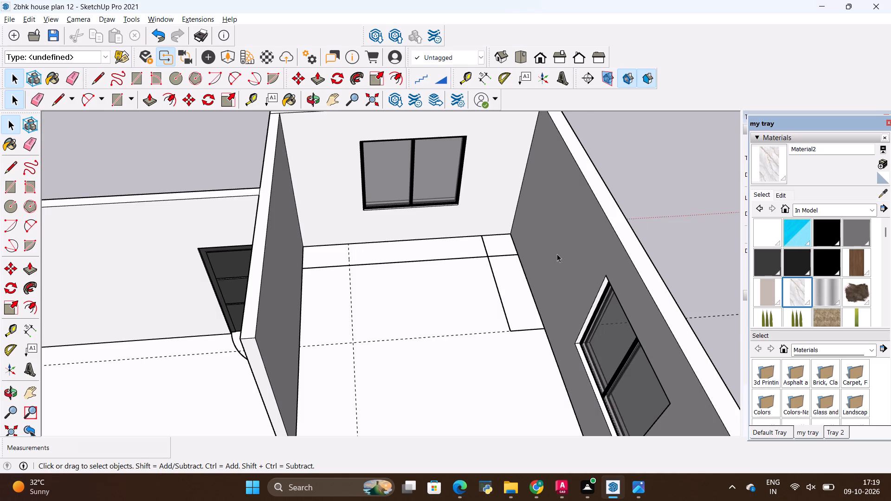
Examine which edges of the counter outline belong together and compare the layout with the green kitchen reference photo.
{"action": "left_click", "coordinate": [498, 282]}
{"action": "left_click", "coordinate": [494, 282]}
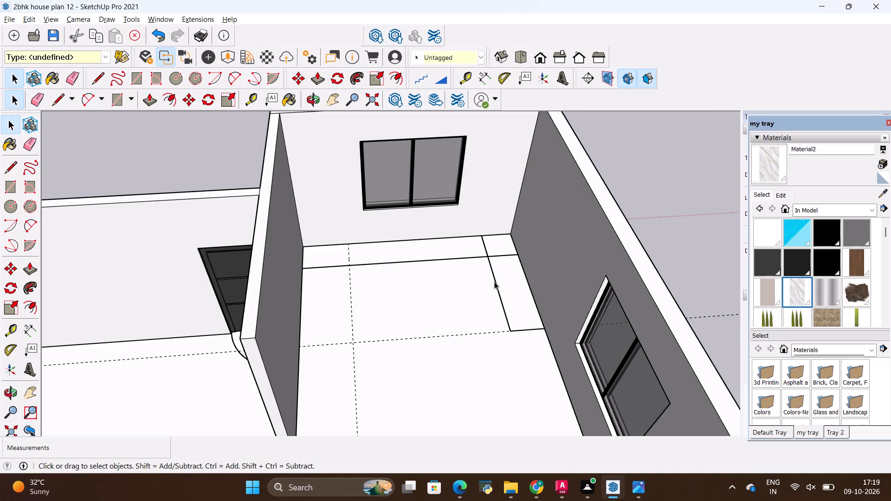
{"action": "left_click", "coordinate": [506, 314]}
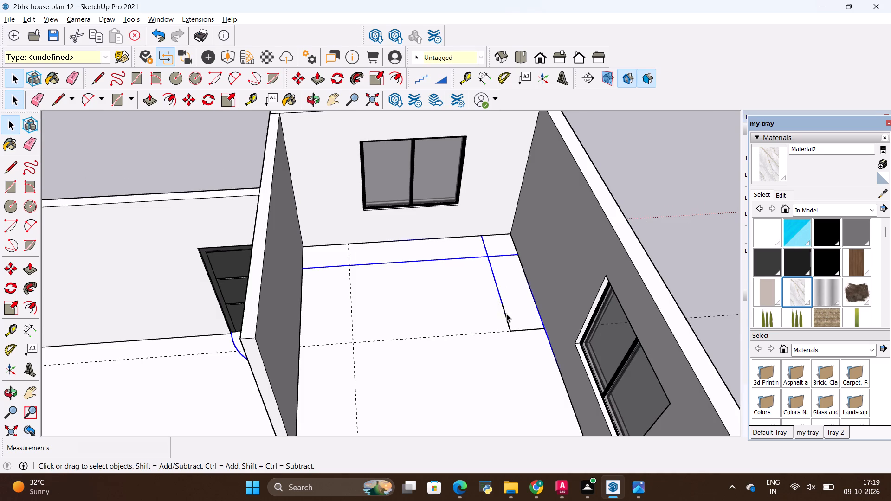
{"action": "left_click", "coordinate": [519, 329]}
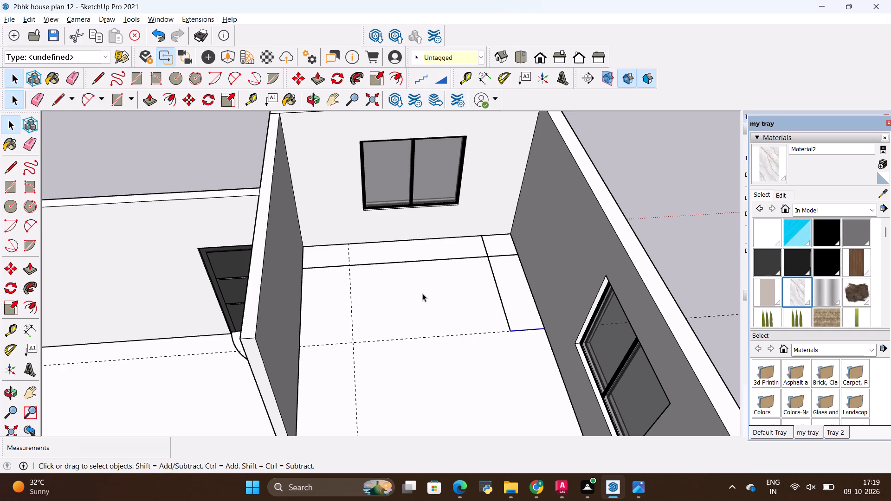
{"action": "key", "text": "alt+Tab"}
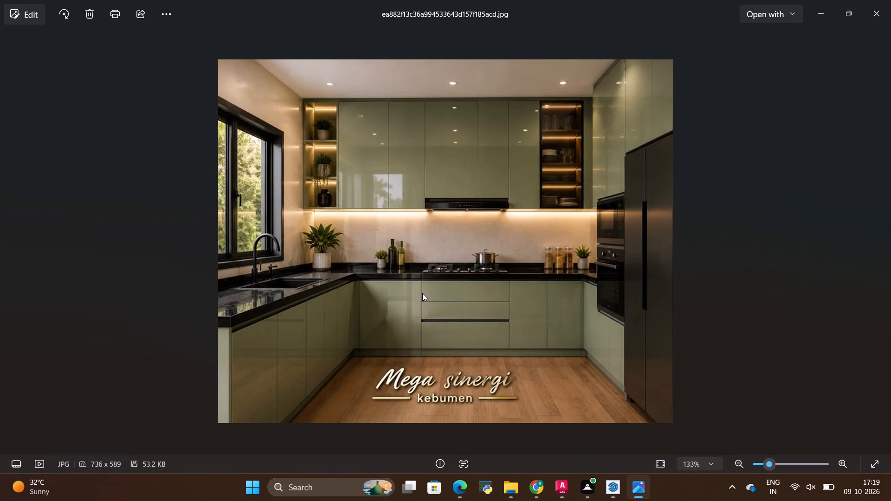
{"action": "key", "text": "alt+Tab"}
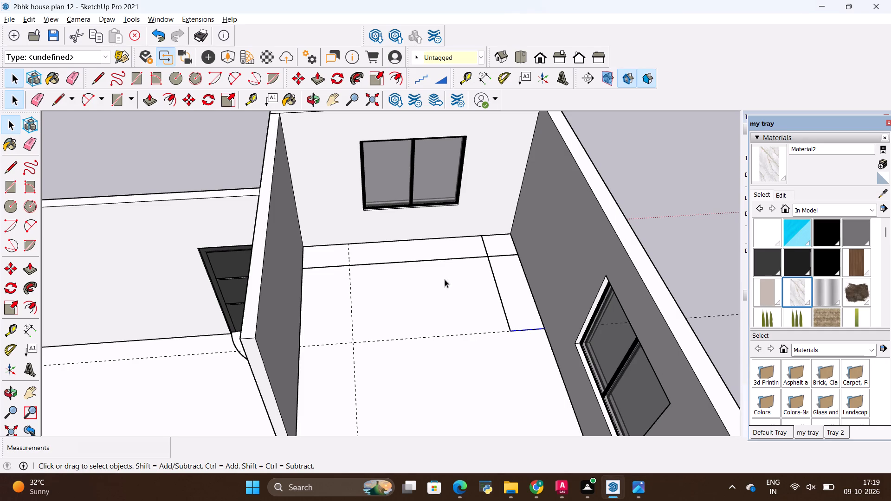
{"action": "key", "text": "alt+Tab"}
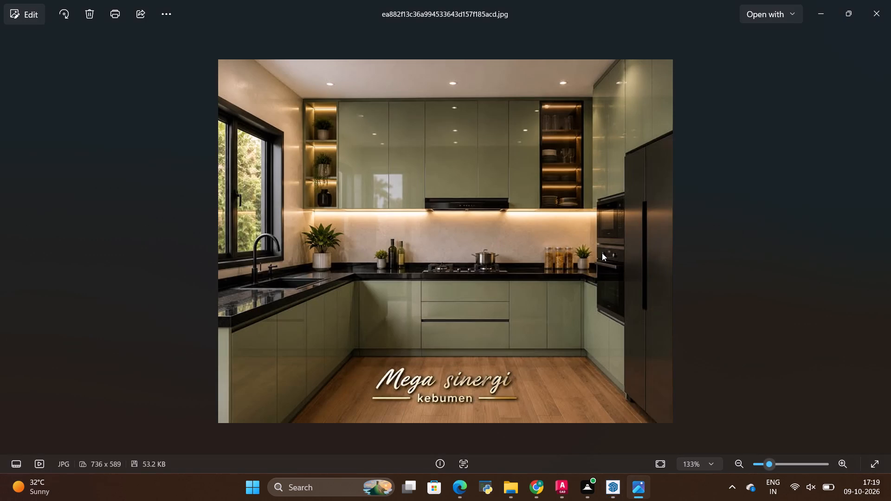
{"action": "key", "text": "alt+Tab"}
{"action": "key", "text": "alt+Tab"}
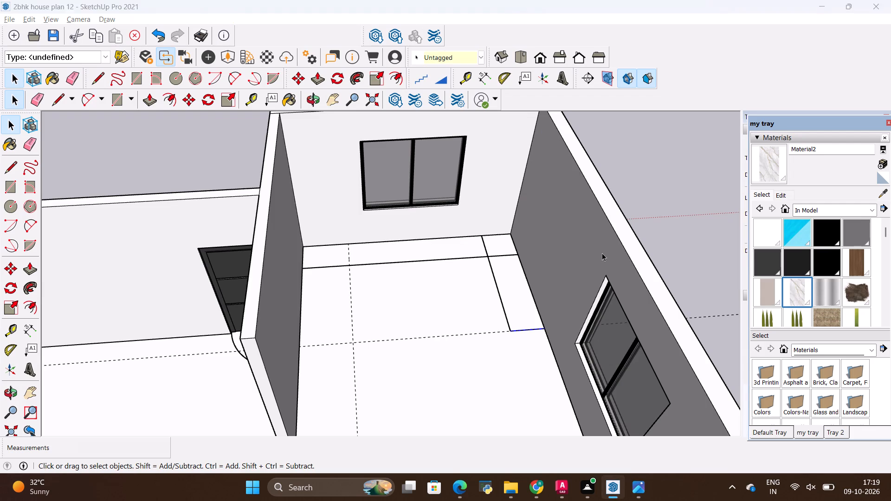
{"action": "key", "text": "alt+Tab"}
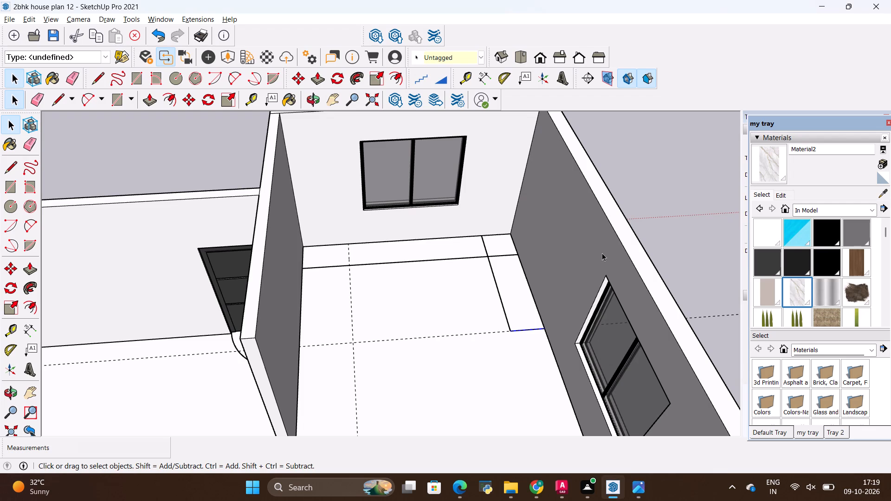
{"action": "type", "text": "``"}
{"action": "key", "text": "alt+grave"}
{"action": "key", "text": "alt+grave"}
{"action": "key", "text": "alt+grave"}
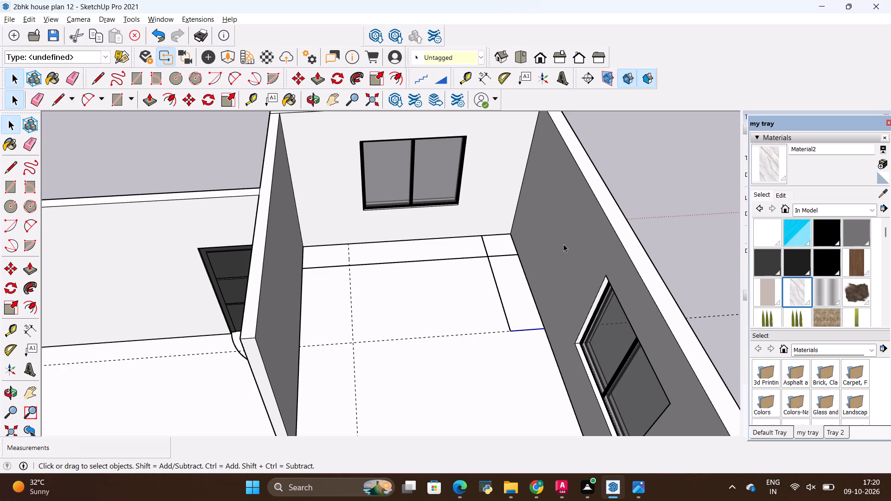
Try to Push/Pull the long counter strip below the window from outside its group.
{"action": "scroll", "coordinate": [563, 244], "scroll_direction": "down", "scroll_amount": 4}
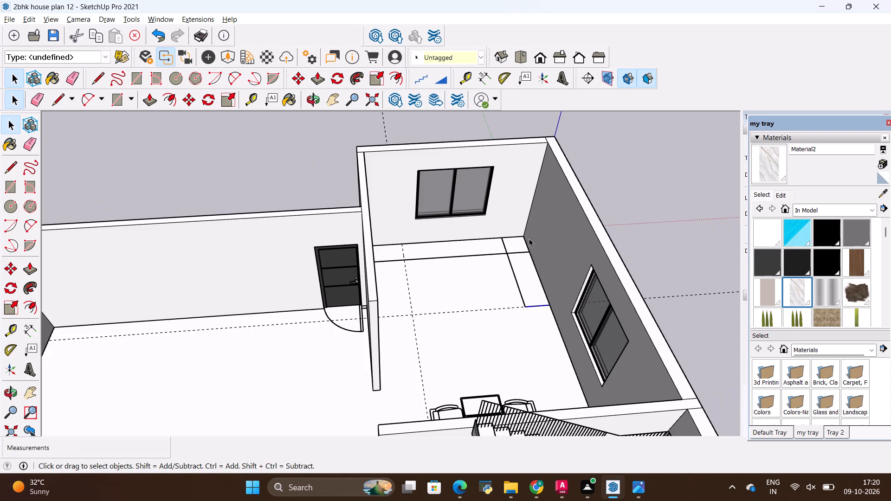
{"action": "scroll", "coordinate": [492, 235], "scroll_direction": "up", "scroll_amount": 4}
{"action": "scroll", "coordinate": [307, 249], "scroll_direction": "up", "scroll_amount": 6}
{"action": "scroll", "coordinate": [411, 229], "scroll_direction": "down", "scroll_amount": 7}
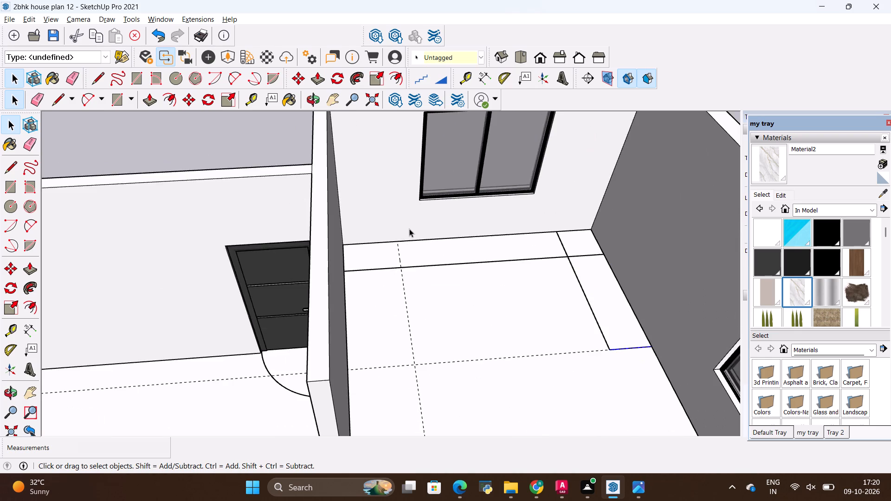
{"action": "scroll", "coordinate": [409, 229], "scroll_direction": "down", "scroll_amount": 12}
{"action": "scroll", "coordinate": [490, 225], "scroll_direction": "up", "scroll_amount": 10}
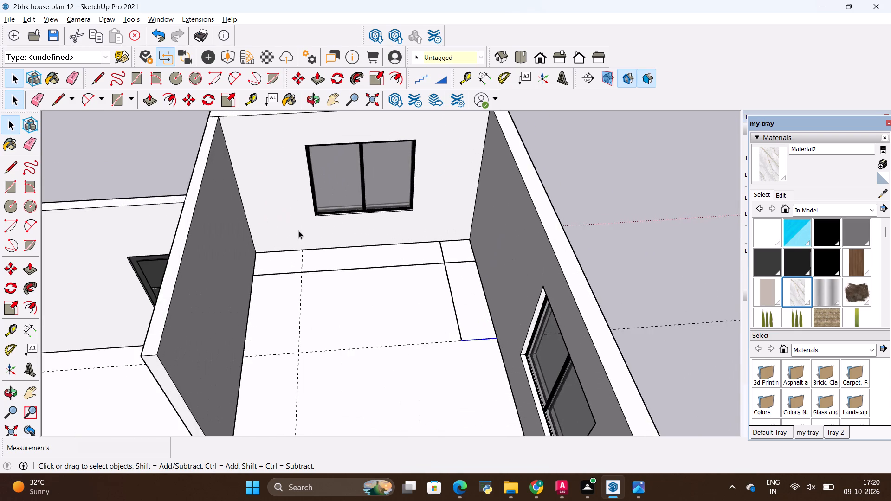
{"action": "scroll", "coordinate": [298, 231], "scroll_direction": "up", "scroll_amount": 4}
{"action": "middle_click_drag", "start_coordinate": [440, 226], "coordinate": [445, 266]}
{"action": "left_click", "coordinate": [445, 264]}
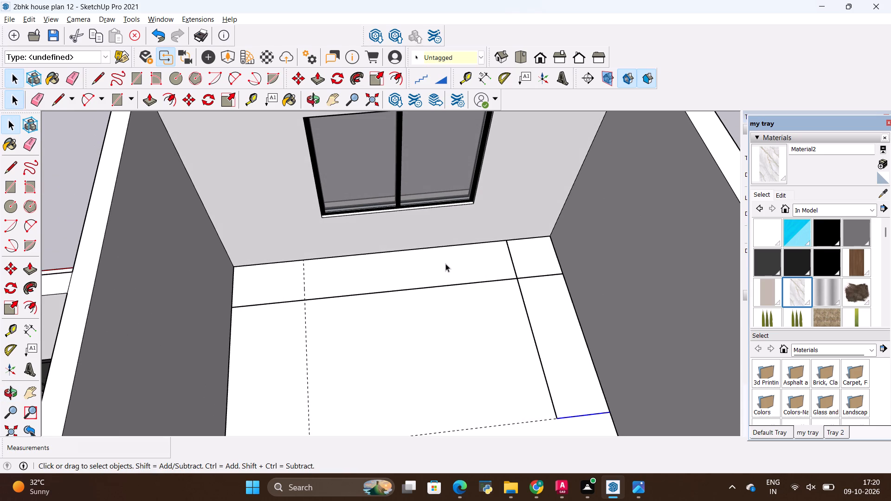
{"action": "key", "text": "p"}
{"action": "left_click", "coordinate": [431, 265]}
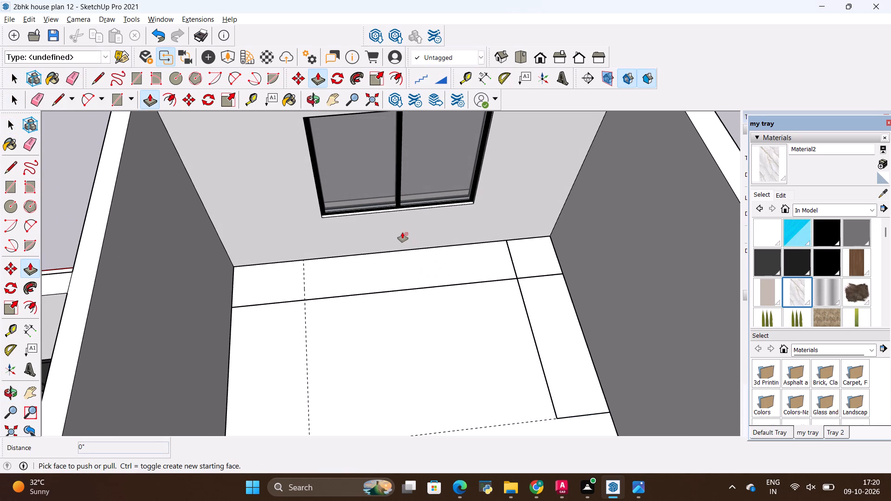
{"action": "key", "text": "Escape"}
Explode the group that holds the floor outline and the counter lines, and clear the selection.
{"action": "key", "text": "space"}
{"action": "left_click", "coordinate": [521, 276]}
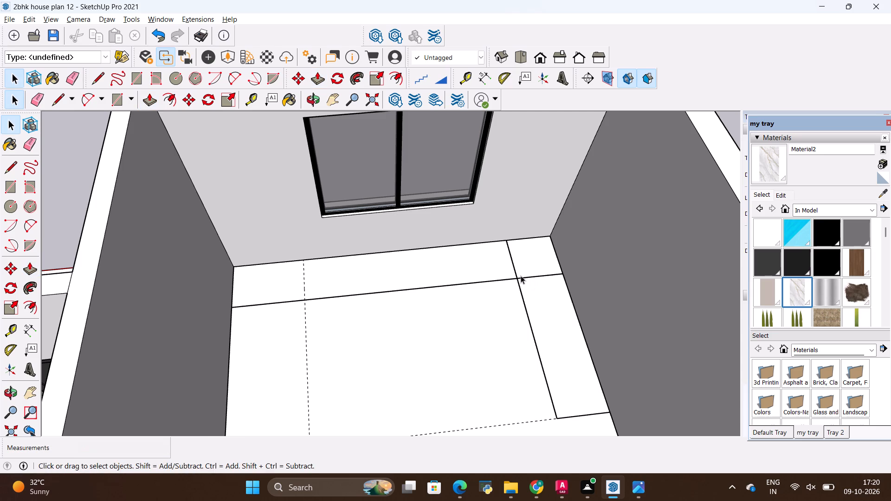
{"action": "left_click", "coordinate": [517, 275]}
{"action": "right_click", "coordinate": [517, 277]}
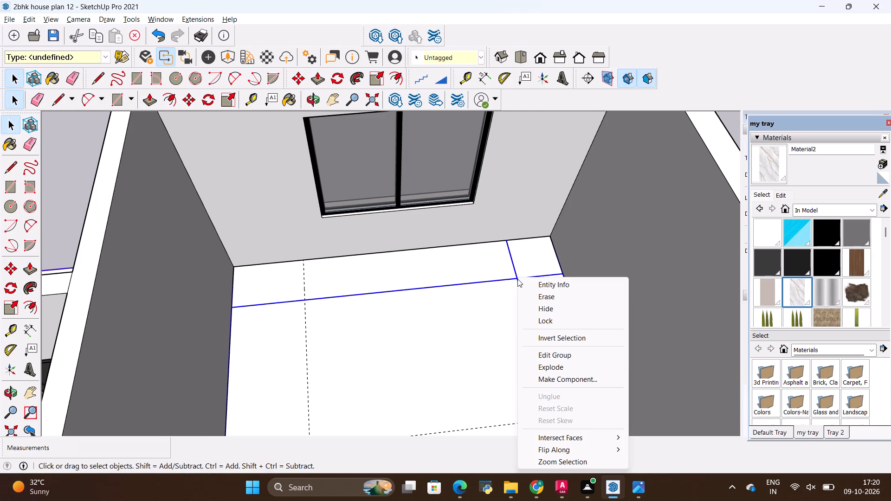
{"action": "left_click", "coordinate": [564, 368]}
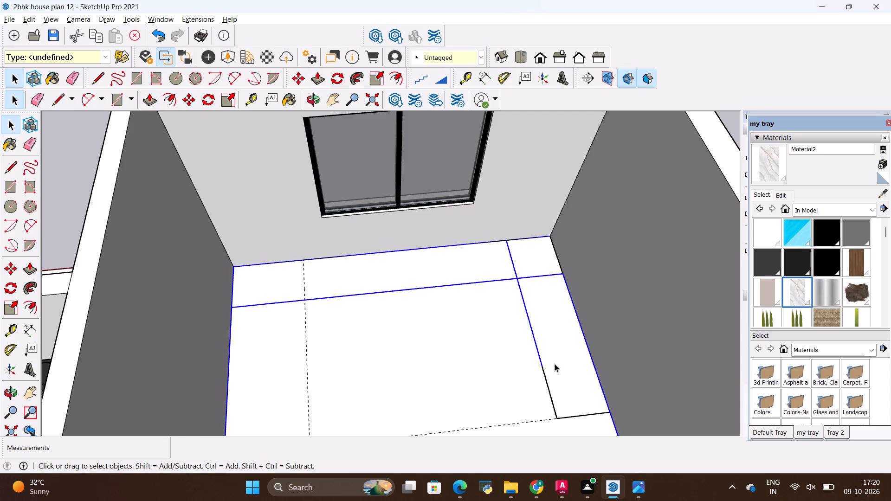
{"action": "scroll", "coordinate": [534, 353], "scroll_direction": "down", "scroll_amount": 16}
{"action": "scroll", "coordinate": [537, 348], "scroll_direction": "down", "scroll_amount": 6}
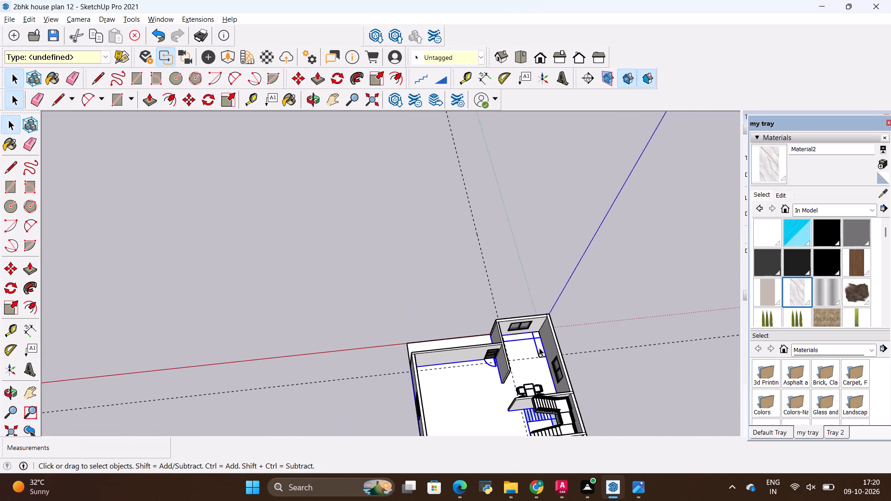
{"action": "scroll", "coordinate": [539, 348], "scroll_direction": "up", "scroll_amount": 9}
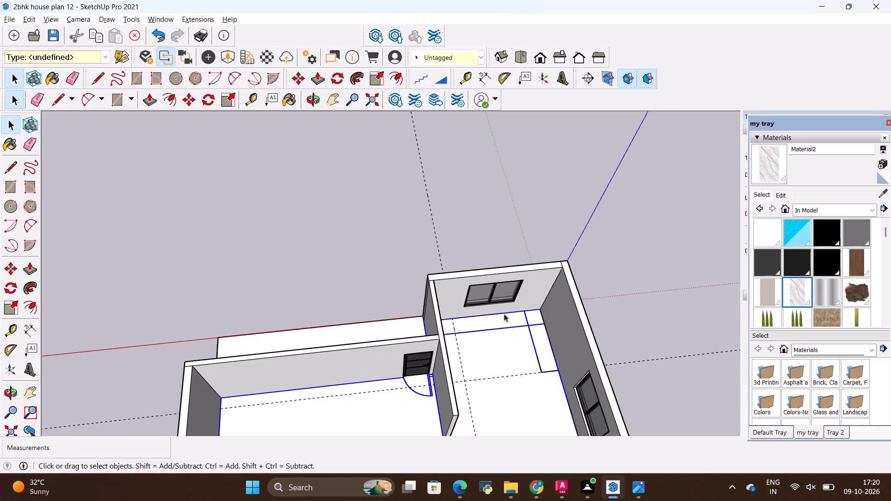
{"action": "key", "text": "space"}
{"action": "left_click", "coordinate": [432, 268]}
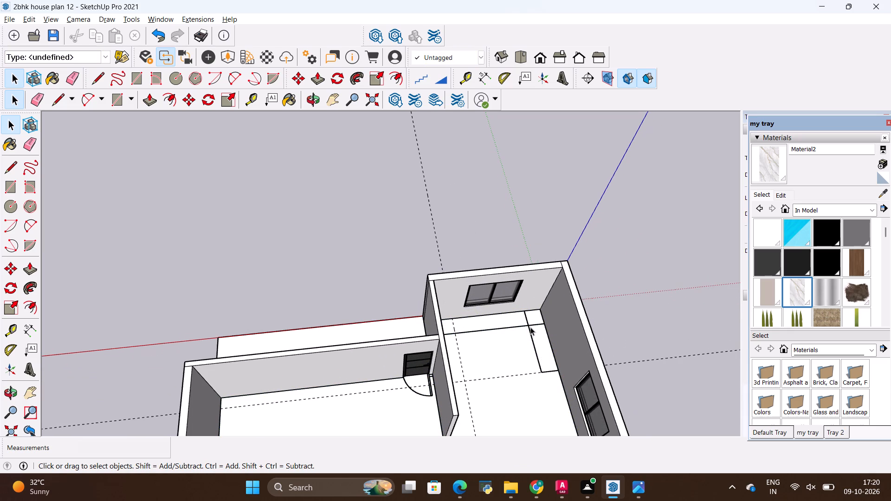
Open the floor group and draw an 11' by about 2' rectangle below the window and a 6' by 2' rectangle along the side wall.
{"action": "left_click", "coordinate": [530, 327]}
{"action": "left_click", "coordinate": [532, 325]}
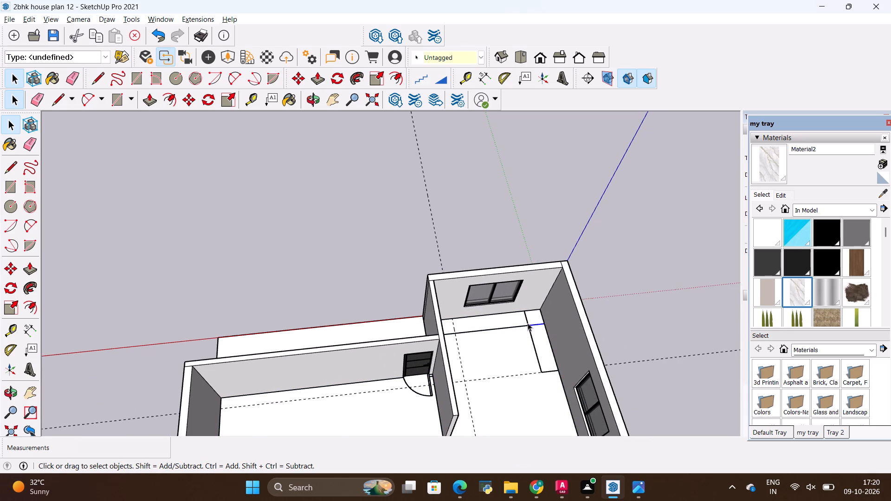
{"action": "scroll", "coordinate": [525, 321], "scroll_direction": "up", "scroll_amount": 5}
{"action": "double_click", "coordinate": [525, 332]}
{"action": "left_click", "coordinate": [527, 315]}
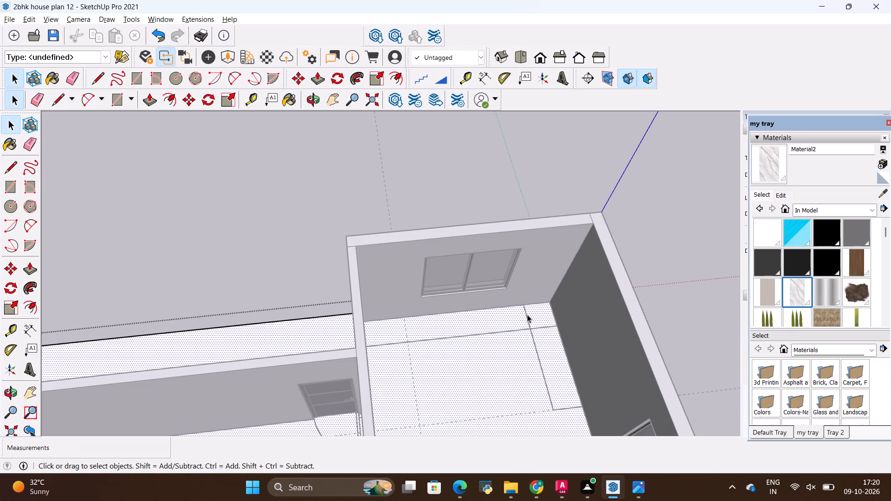
{"action": "scroll", "coordinate": [527, 317], "scroll_direction": "up", "scroll_amount": 2}
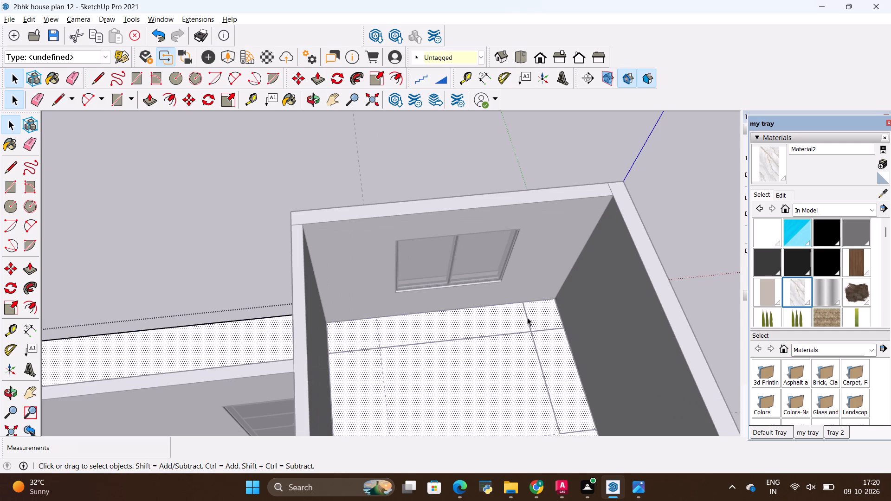
{"action": "key", "text": "r"}
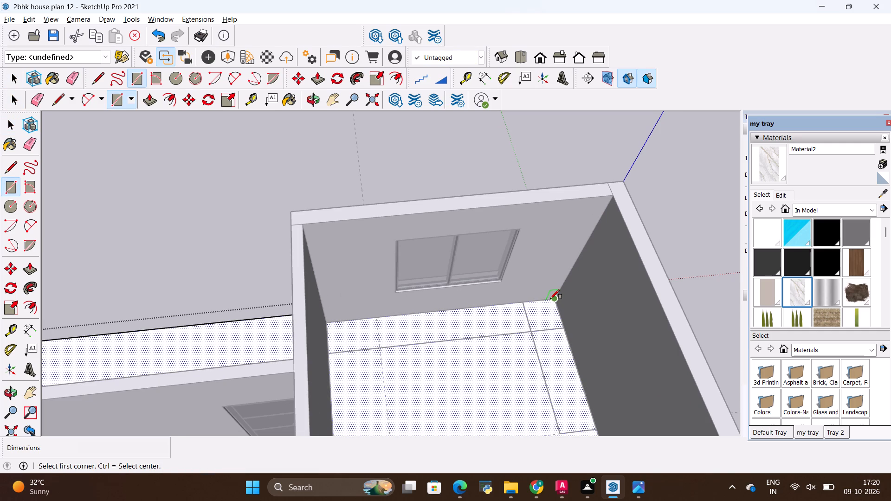
{"action": "left_click", "coordinate": [550, 299]}
{"action": "left_click", "coordinate": [377, 349]}
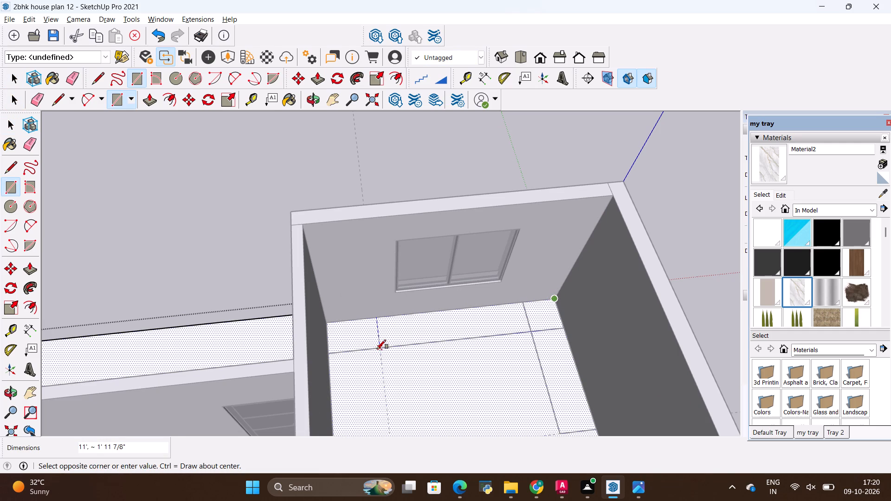
{"action": "left_click", "coordinate": [534, 336]}
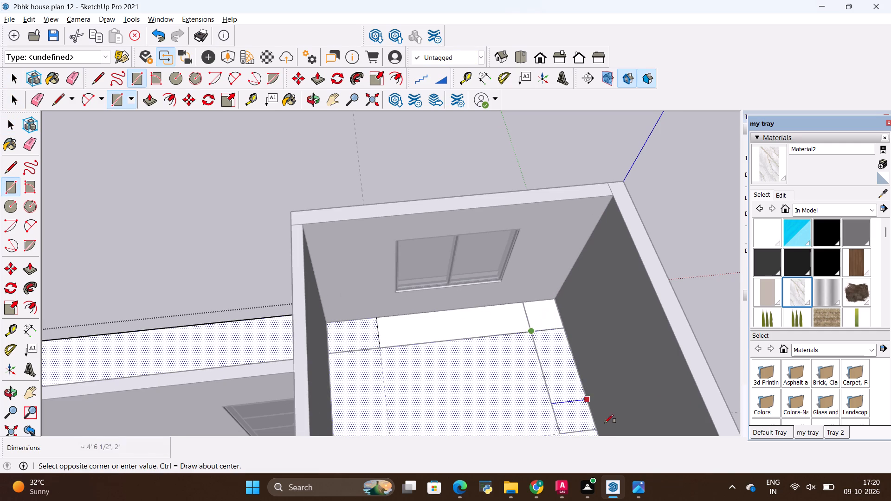
{"action": "left_click", "coordinate": [598, 430]}
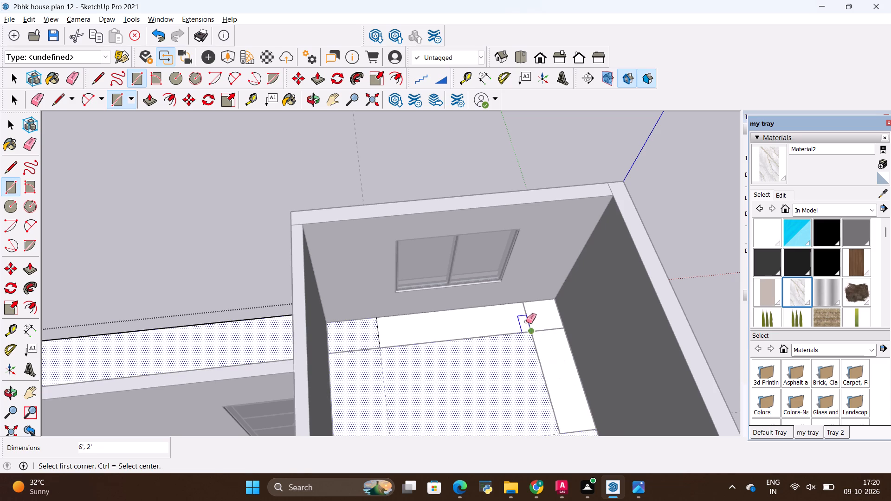
Try to erase the lines separating the corner square from the counter's long and short legs.
{"action": "key", "text": "e"}
{"action": "left_click_drag", "start_coordinate": [523, 320], "coordinate": [541, 339]}
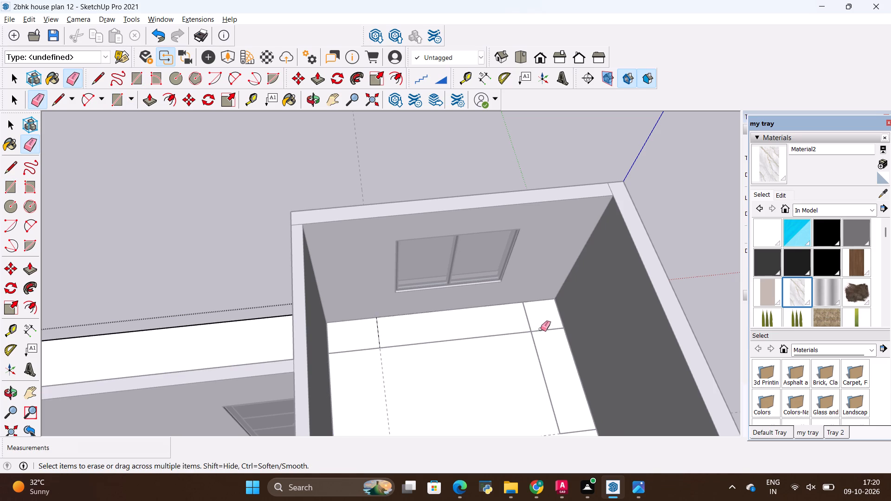
{"action": "left_click_drag", "start_coordinate": [541, 329], "coordinate": [544, 339]}
{"action": "scroll", "coordinate": [545, 339], "scroll_direction": "down", "scroll_amount": 10}
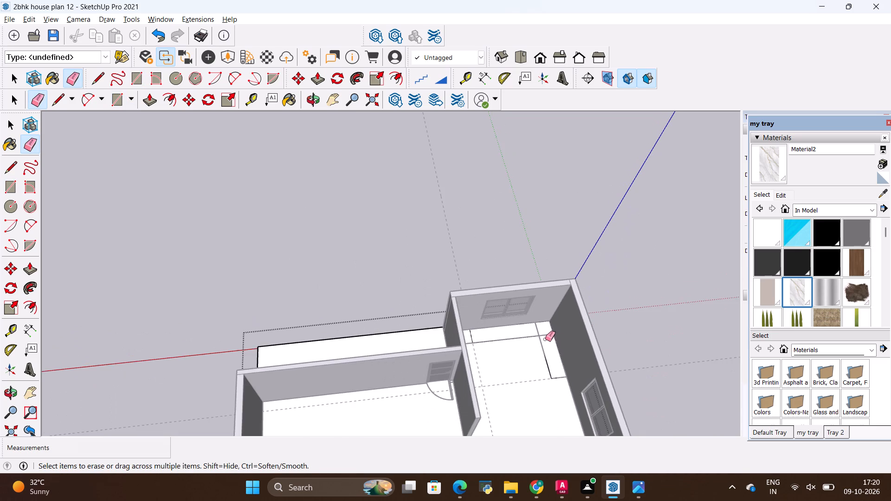
Leave the floor group and check the kitchen counter lines against the reference photo.
{"action": "key", "text": "space"}
{"action": "left_click", "coordinate": [631, 292]}
{"action": "scroll", "coordinate": [562, 334], "scroll_direction": "up", "scroll_amount": 7}
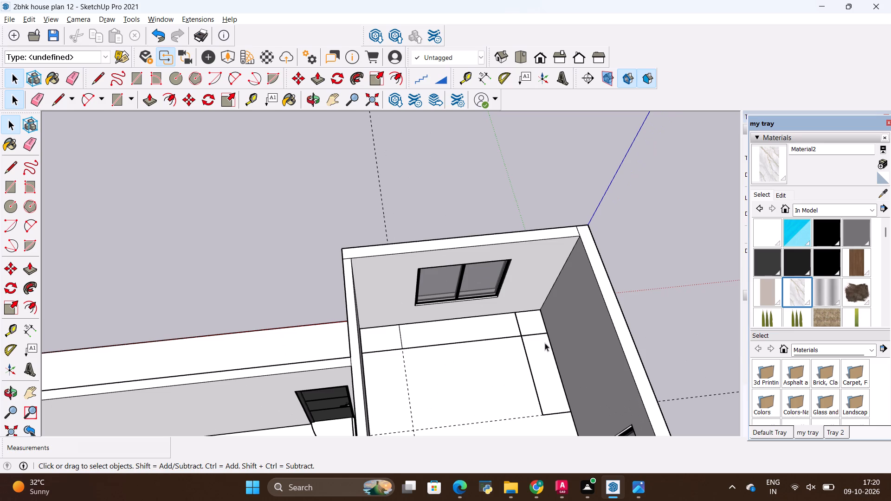
{"action": "left_click", "coordinate": [530, 334]}
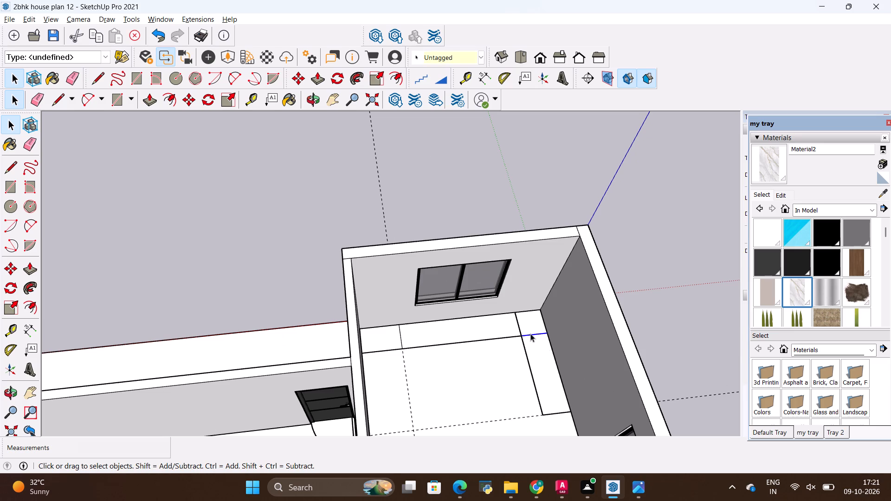
{"action": "key", "text": "space"}
{"action": "left_click", "coordinate": [659, 291]}
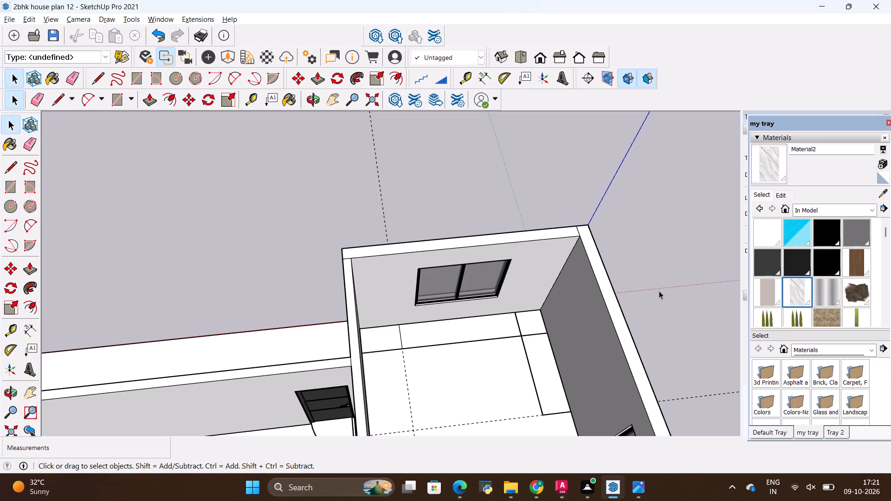
{"action": "key", "text": "alt+Tab"}
{"action": "key", "text": "alt+Tab"}
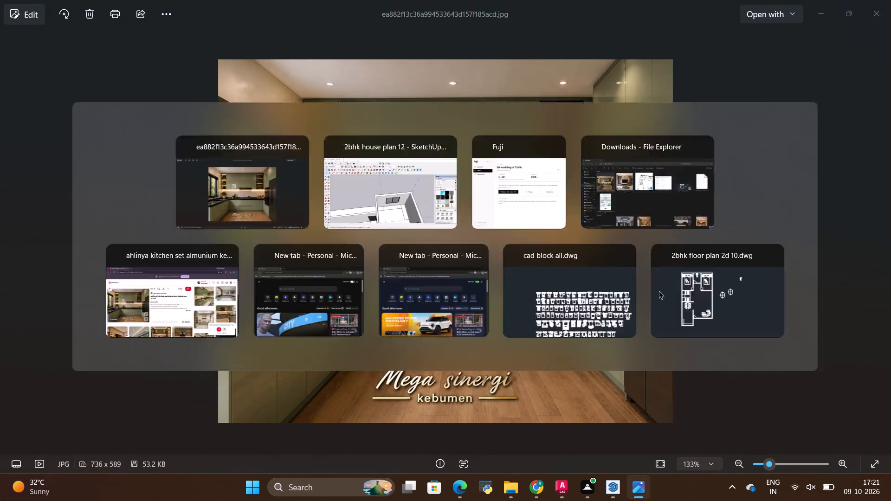
{"action": "key", "text": "alt+Tab"}
{"action": "key", "text": "alt+Tab"}
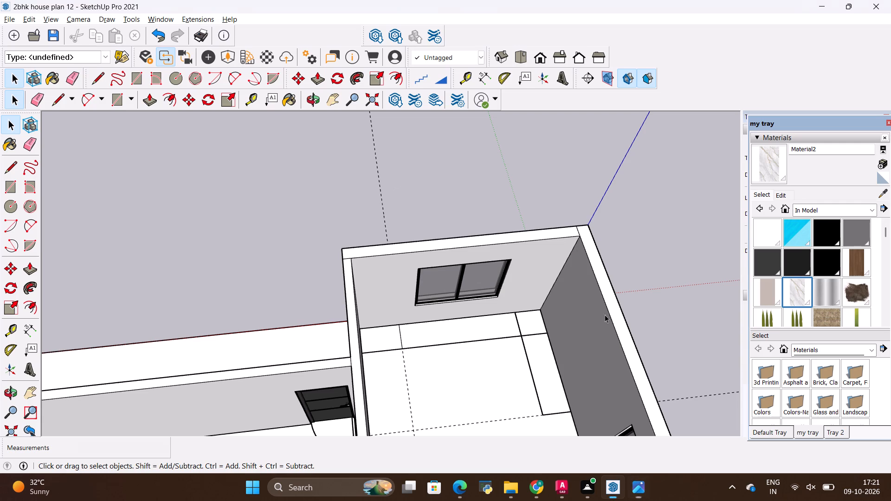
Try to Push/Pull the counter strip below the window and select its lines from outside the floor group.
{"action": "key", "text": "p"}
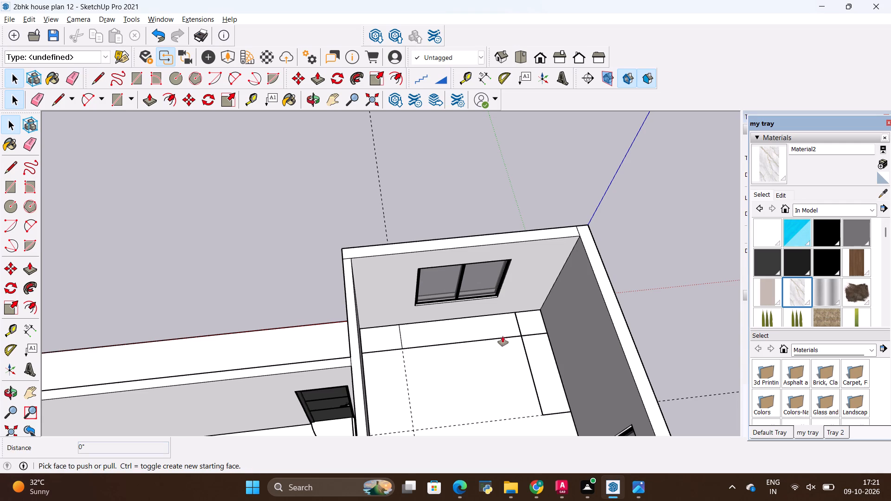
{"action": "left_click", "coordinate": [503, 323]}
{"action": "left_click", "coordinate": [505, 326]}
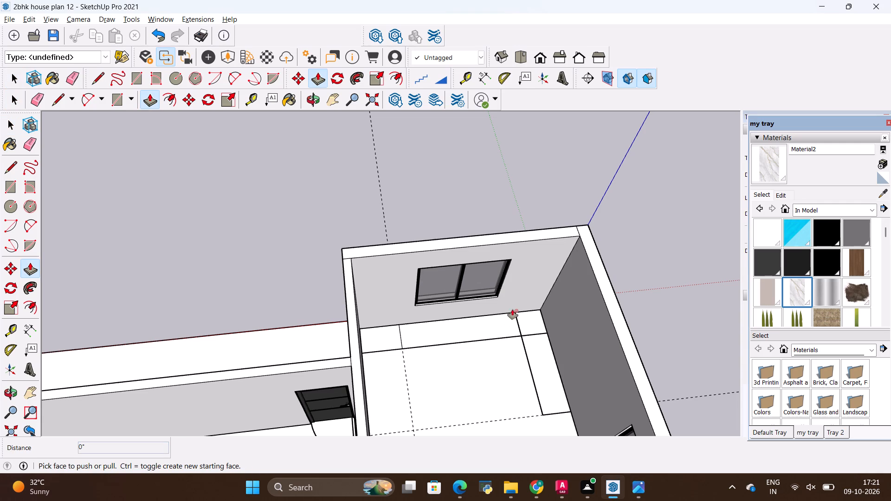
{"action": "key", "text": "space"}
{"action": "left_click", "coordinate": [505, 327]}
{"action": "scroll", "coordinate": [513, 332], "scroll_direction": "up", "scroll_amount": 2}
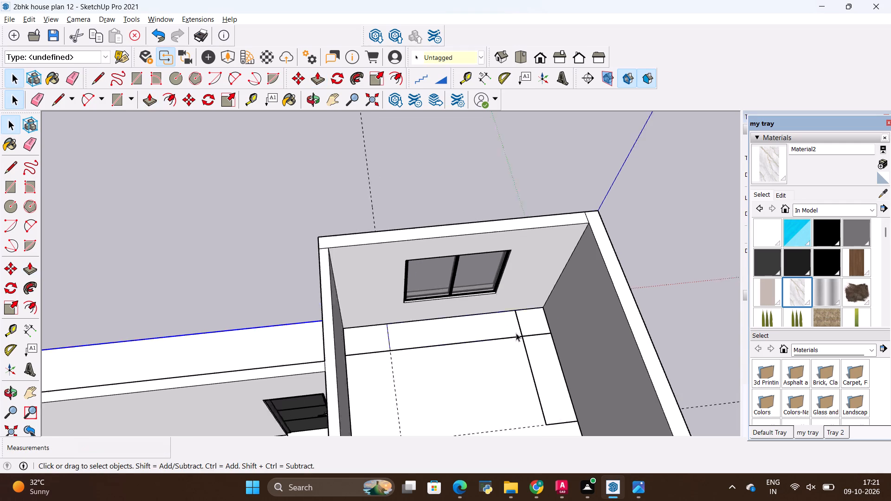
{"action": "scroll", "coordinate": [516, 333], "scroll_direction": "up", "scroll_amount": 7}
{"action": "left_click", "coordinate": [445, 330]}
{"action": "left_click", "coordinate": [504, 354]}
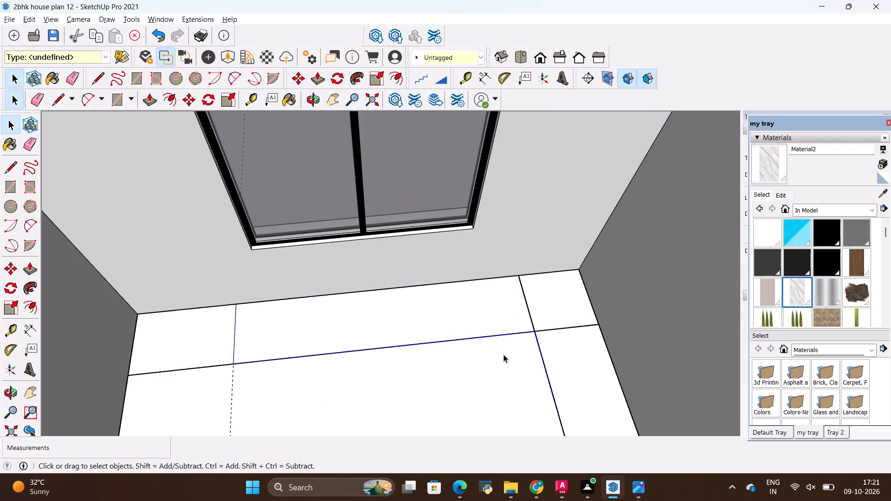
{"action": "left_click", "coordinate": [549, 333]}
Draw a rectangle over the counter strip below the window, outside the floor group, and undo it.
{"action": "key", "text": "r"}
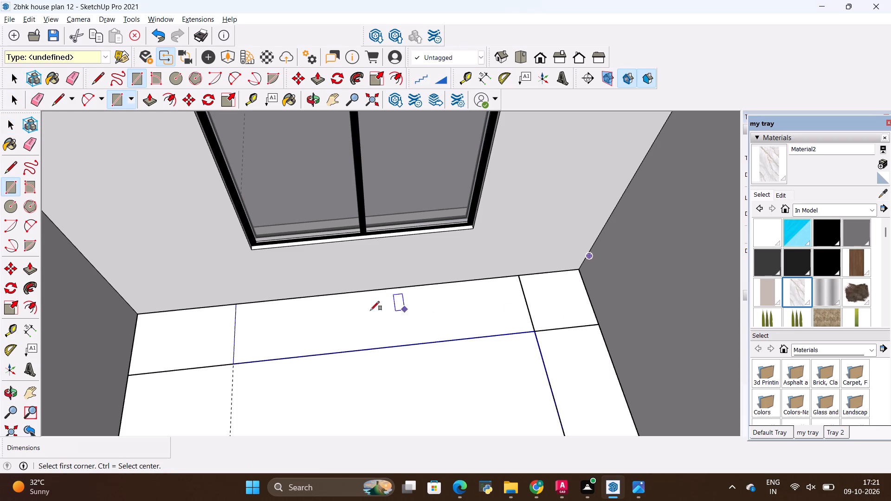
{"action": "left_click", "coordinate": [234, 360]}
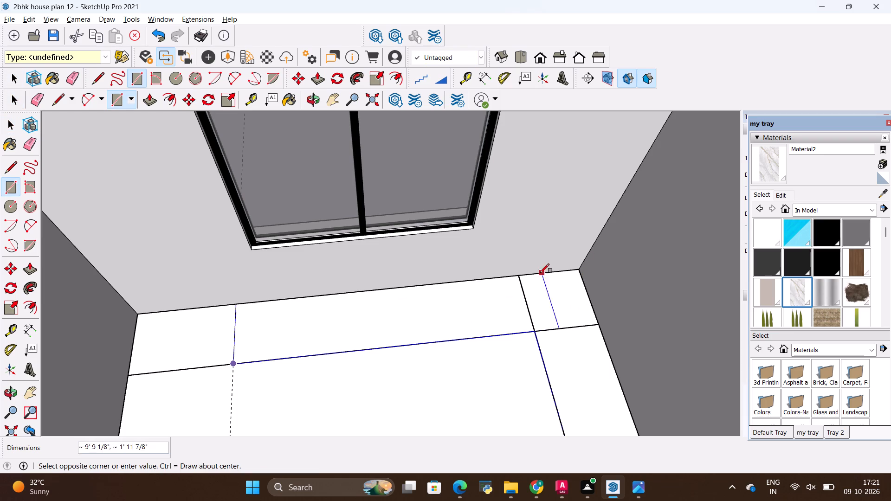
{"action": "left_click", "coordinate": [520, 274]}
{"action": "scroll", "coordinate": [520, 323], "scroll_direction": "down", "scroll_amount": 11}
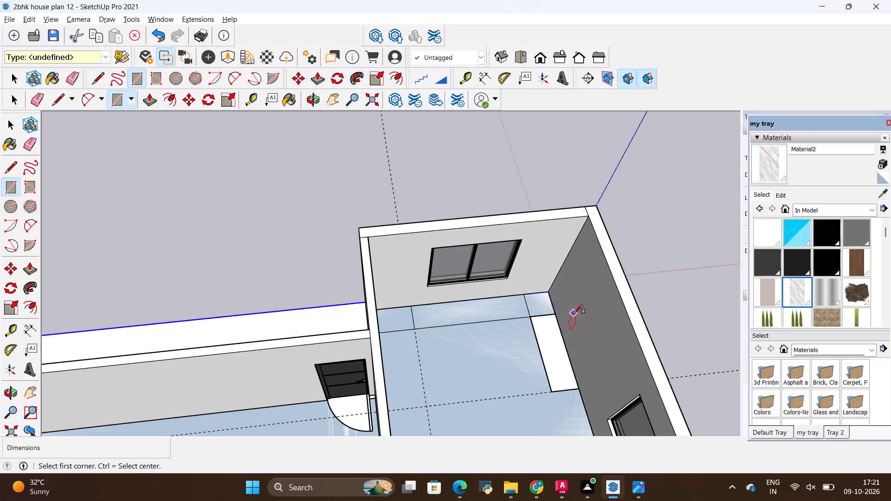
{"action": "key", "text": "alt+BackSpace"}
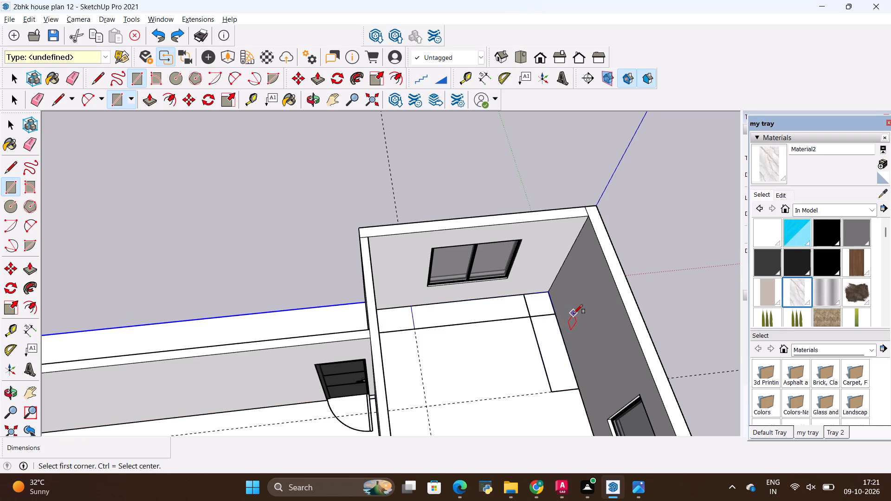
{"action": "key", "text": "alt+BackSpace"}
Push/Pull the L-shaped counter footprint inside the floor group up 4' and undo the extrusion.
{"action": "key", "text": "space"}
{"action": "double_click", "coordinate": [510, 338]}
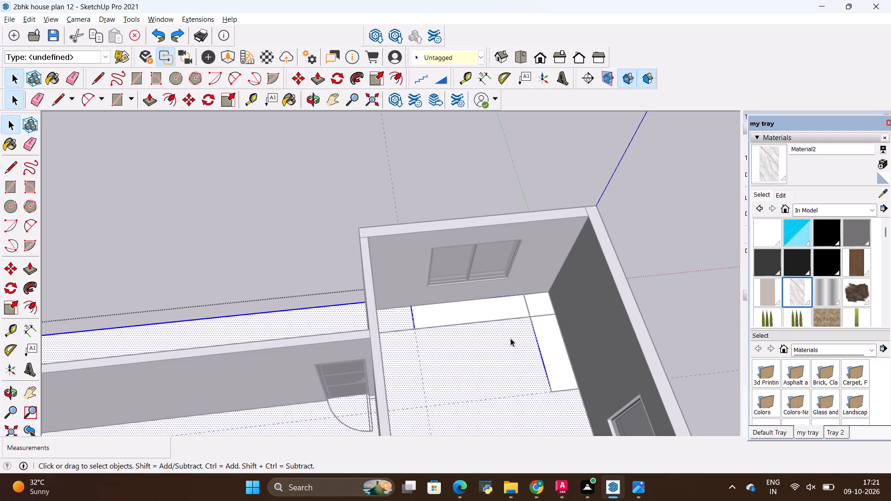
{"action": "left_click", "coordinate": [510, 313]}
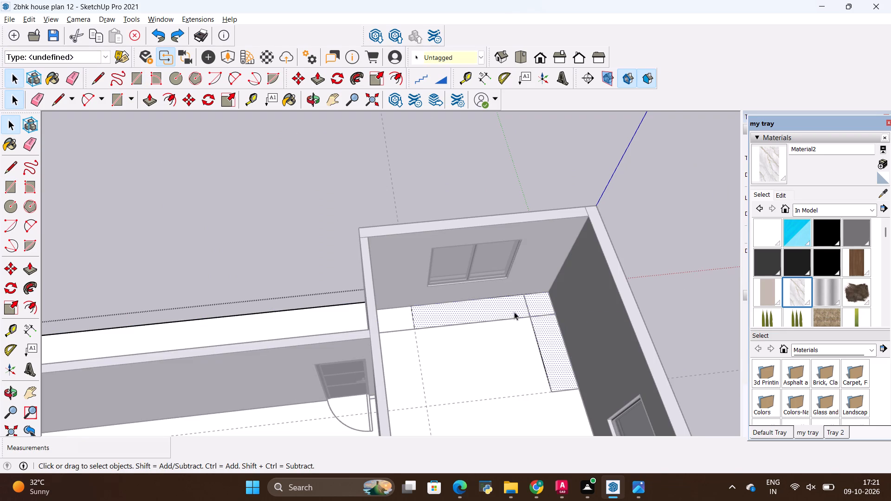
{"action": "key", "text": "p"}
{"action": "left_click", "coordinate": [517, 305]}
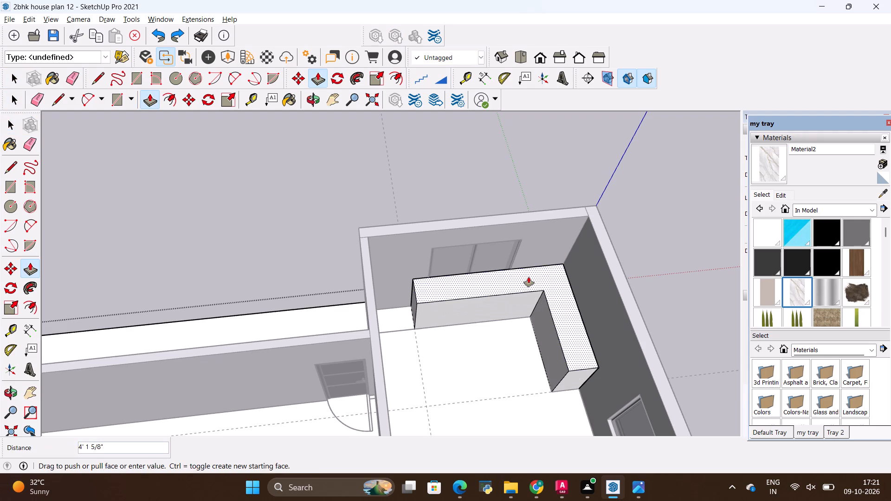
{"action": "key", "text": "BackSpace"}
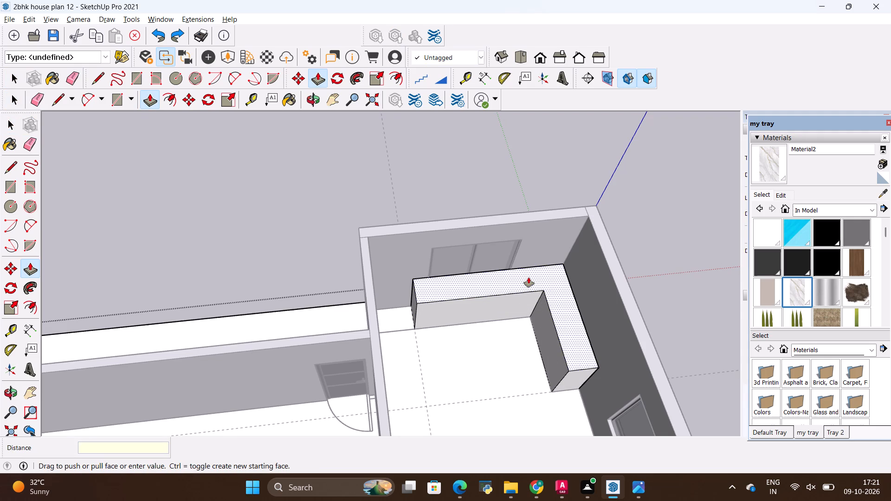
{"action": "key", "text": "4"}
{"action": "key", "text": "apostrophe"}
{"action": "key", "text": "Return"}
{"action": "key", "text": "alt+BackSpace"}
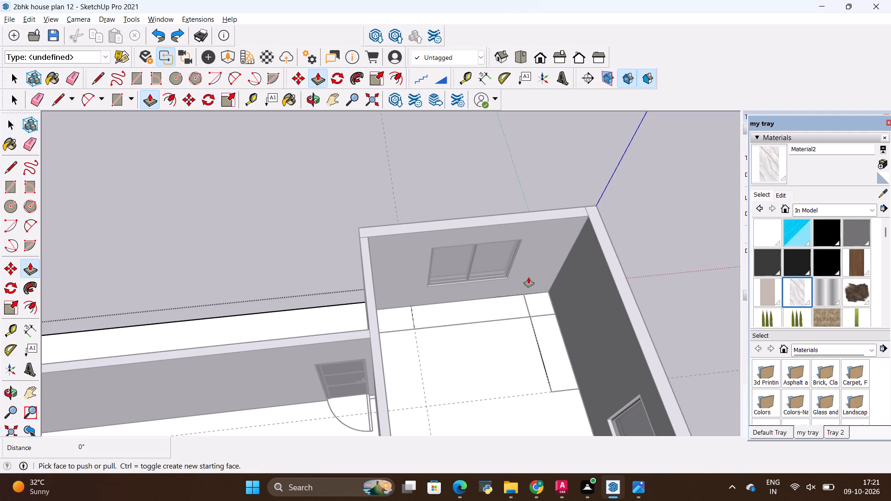
Push/Pull the L-shaped counter footprint up 3'.
{"action": "left_click", "coordinate": [537, 301]}
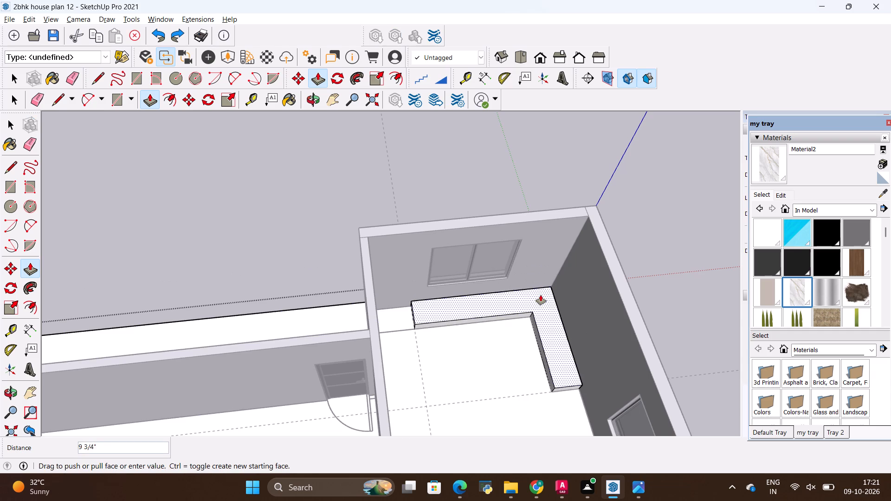
{"action": "key", "text": "BackSpace"}
{"action": "type", "text": "3'"}
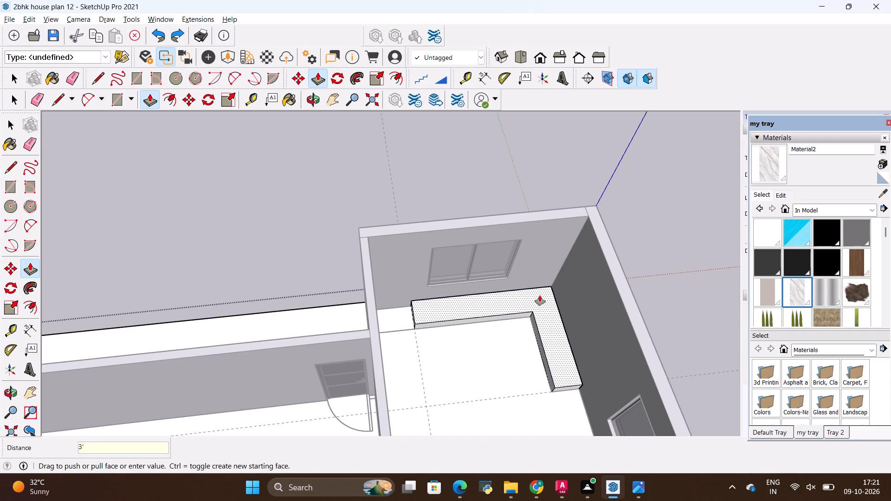
{"action": "key", "text": "Return"}
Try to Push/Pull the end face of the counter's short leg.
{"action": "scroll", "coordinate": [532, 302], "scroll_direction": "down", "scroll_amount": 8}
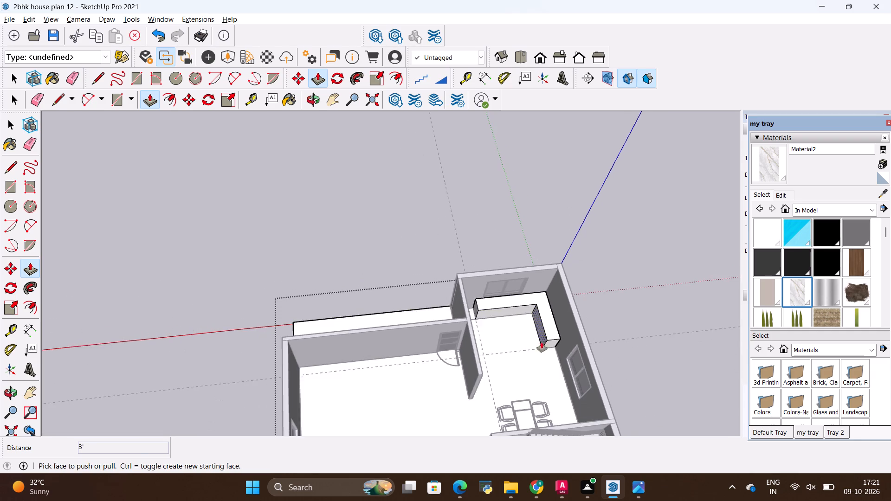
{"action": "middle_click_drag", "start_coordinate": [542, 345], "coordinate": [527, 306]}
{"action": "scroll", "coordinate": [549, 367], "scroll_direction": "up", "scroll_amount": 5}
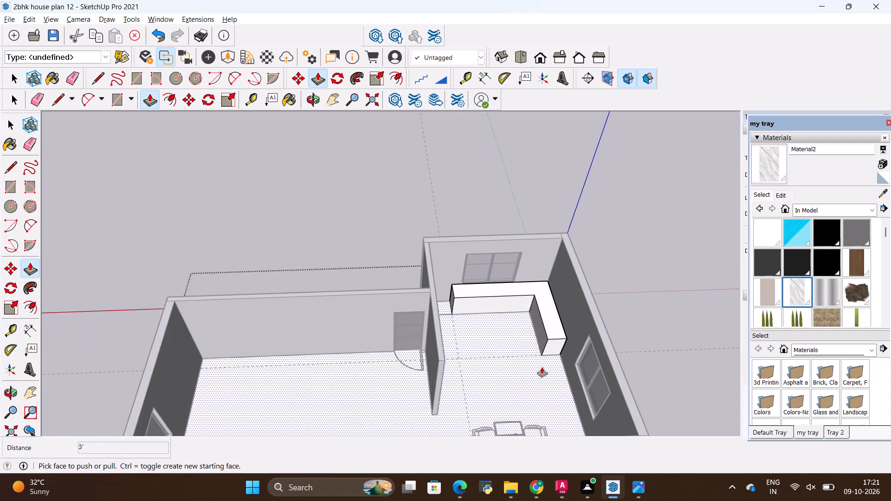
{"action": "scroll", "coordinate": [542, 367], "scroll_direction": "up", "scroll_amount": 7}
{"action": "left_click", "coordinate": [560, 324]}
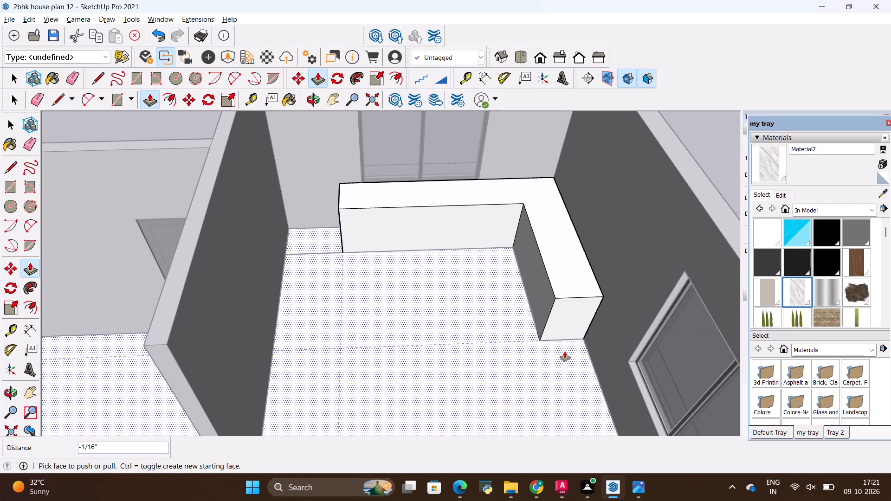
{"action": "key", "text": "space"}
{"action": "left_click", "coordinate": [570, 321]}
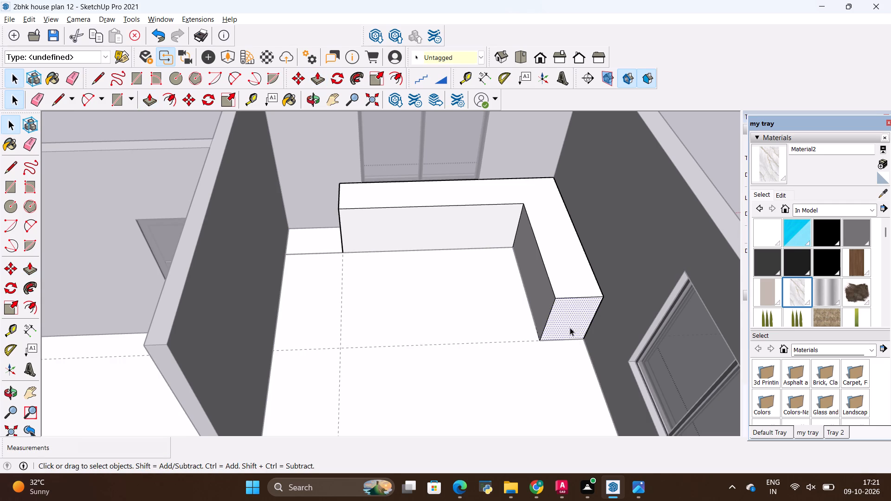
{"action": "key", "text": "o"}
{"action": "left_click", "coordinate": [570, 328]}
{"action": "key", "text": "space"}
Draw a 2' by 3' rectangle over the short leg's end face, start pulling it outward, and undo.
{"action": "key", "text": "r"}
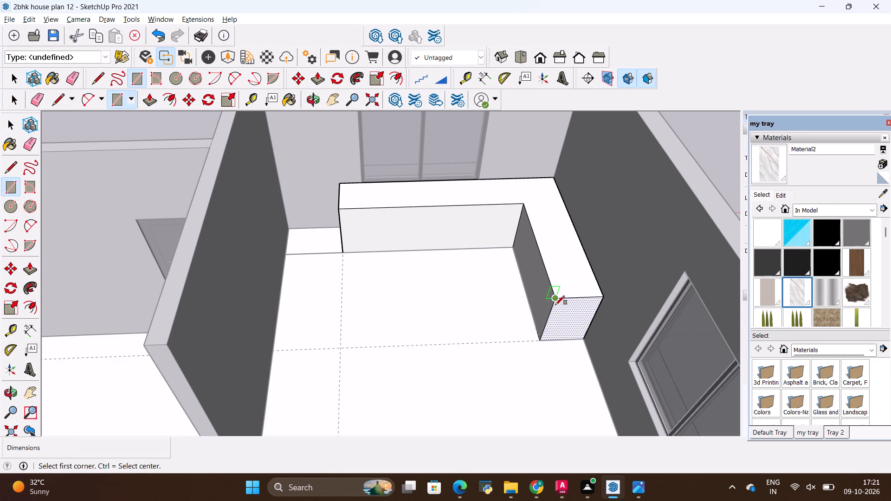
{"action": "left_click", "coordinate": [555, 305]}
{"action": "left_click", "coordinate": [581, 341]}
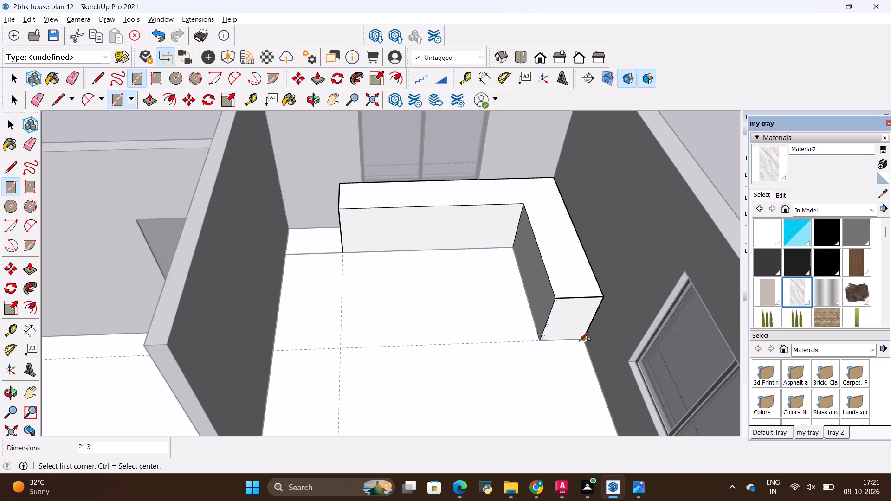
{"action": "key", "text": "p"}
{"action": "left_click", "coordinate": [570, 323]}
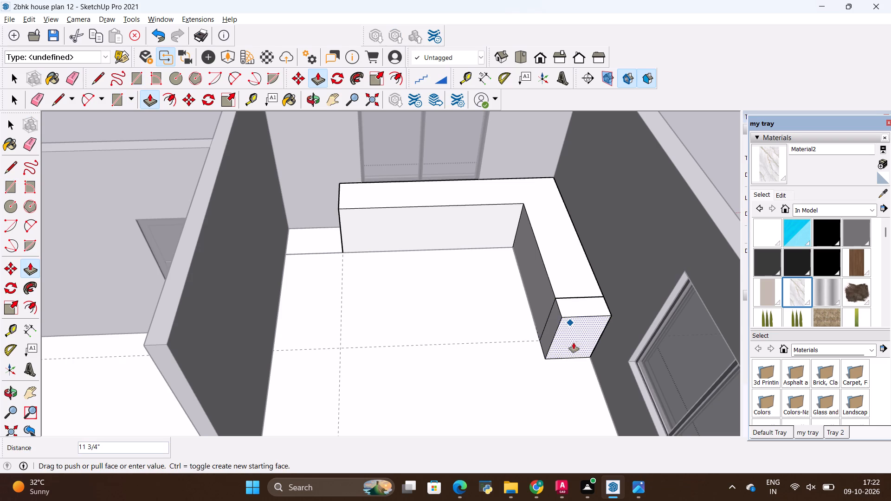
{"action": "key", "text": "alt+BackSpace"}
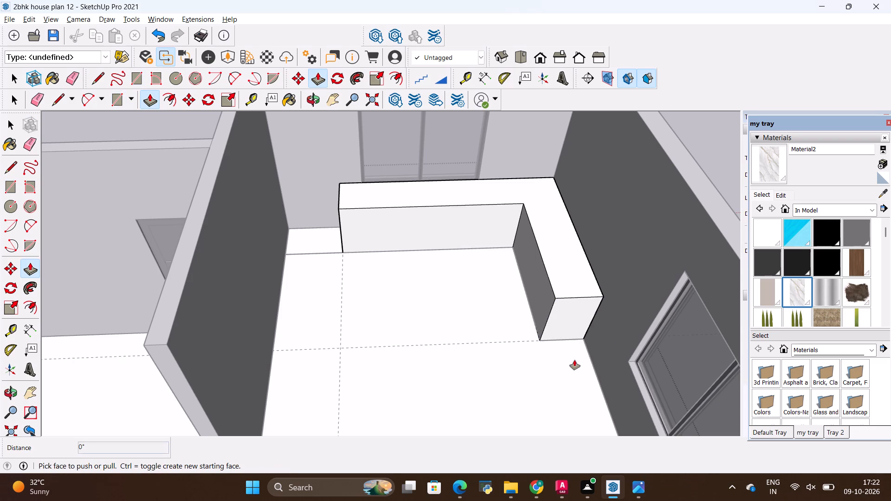
Extend the counter's short leg along the side wall by pulling its end face out 1'.
{"action": "key", "text": "space"}
{"action": "double_click", "coordinate": [571, 319]}
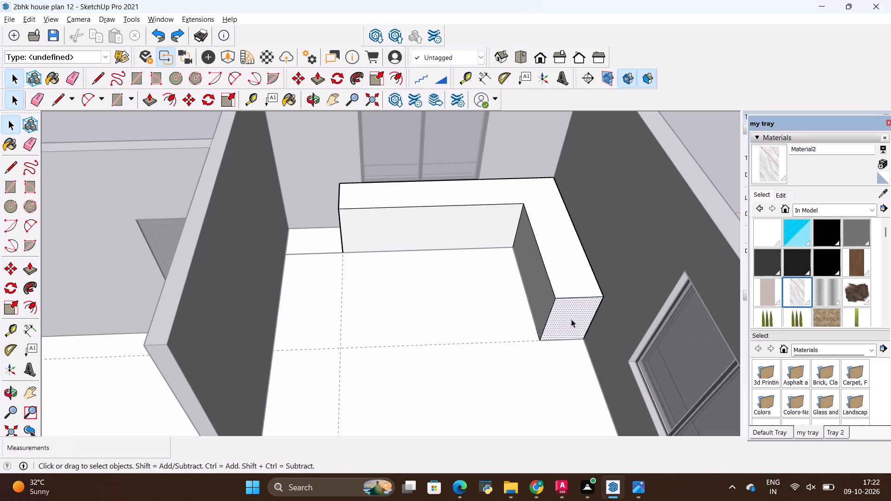
{"action": "key", "text": "p"}
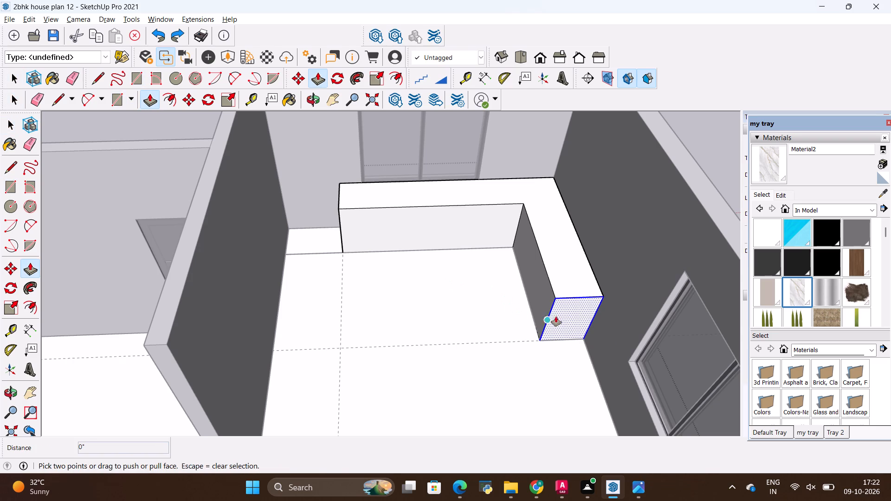
{"action": "left_click", "coordinate": [570, 315]}
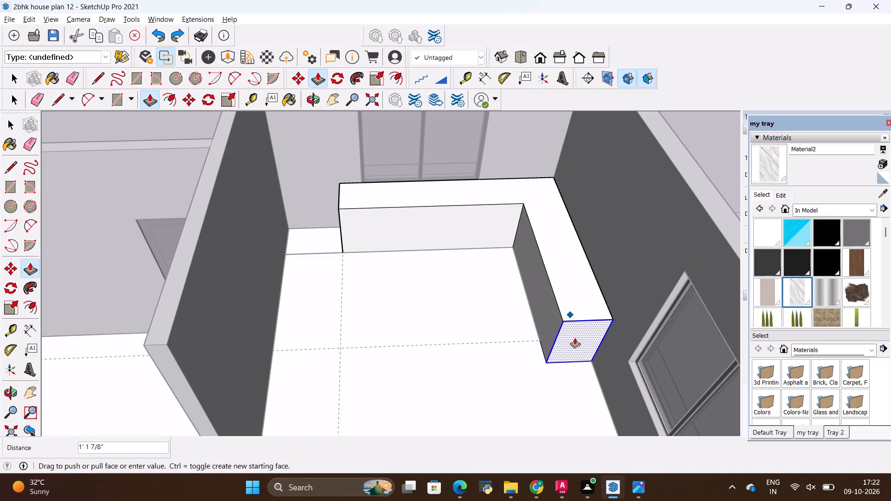
{"action": "key", "text": "BackSpace"}
{"action": "type", "text": "1'"}
{"action": "key", "text": "Return"}
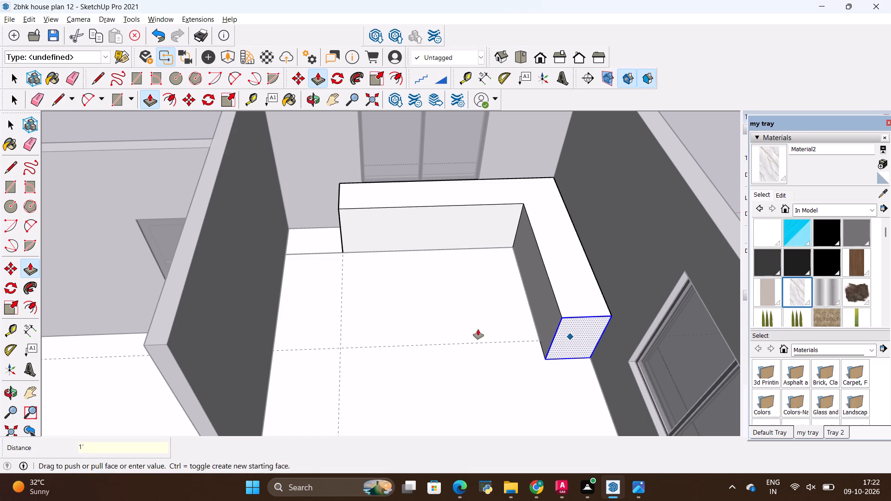
Check the kitchen reference photo against the counter and the walls of the corner room.
{"action": "key", "text": "space"}
{"action": "scroll", "coordinate": [445, 323], "scroll_direction": "down", "scroll_amount": 5}
{"action": "scroll", "coordinate": [517, 284], "scroll_direction": "down", "scroll_amount": 5}
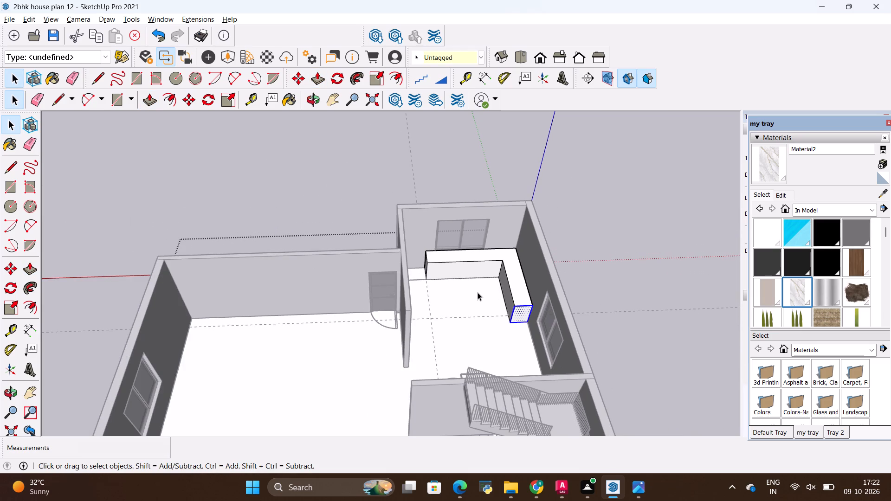
{"action": "key", "text": "alt+Tab"}
{"action": "key", "text": "alt+Tab"}
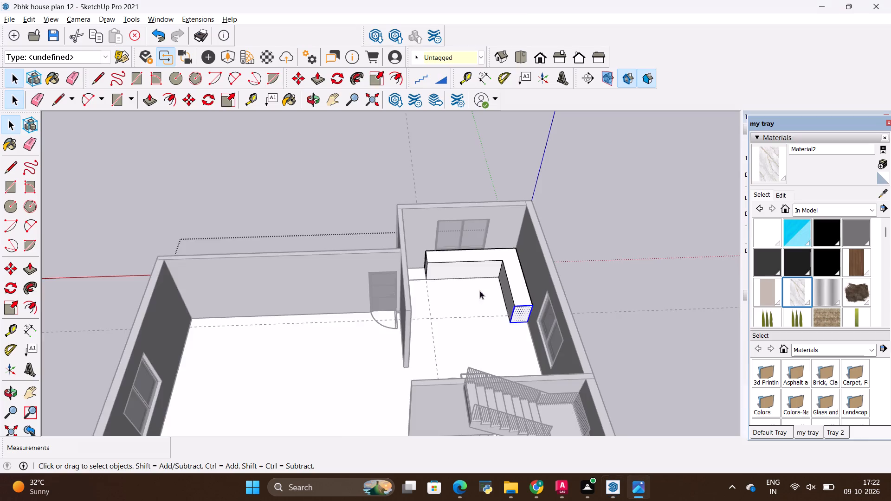
{"action": "scroll", "coordinate": [519, 274], "scroll_direction": "down", "scroll_amount": 4}
{"action": "key", "text": "space"}
{"action": "left_click", "coordinate": [607, 243]}
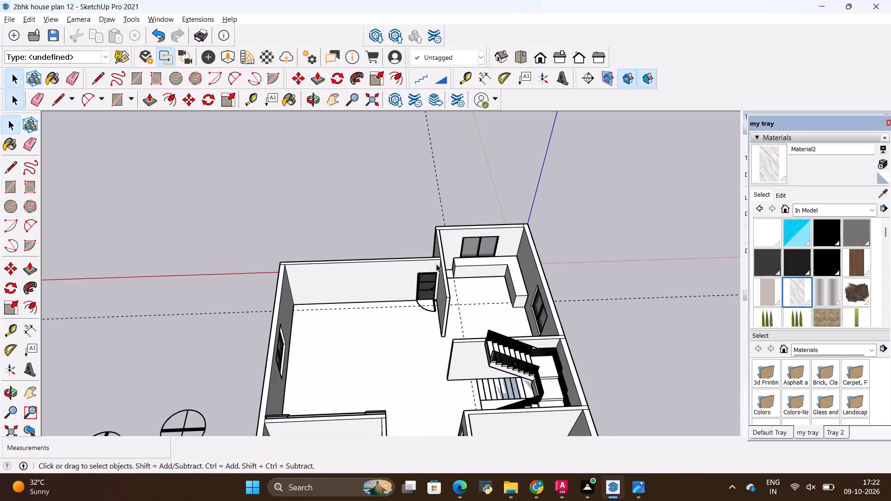
{"action": "scroll", "coordinate": [413, 277], "scroll_direction": "up", "scroll_amount": 2}
{"action": "scroll", "coordinate": [483, 225], "scroll_direction": "up", "scroll_amount": 8}
{"action": "middle_click_drag", "start_coordinate": [490, 309], "coordinate": [455, 309]}
{"action": "scroll", "coordinate": [490, 314], "scroll_direction": "up", "scroll_amount": 1}
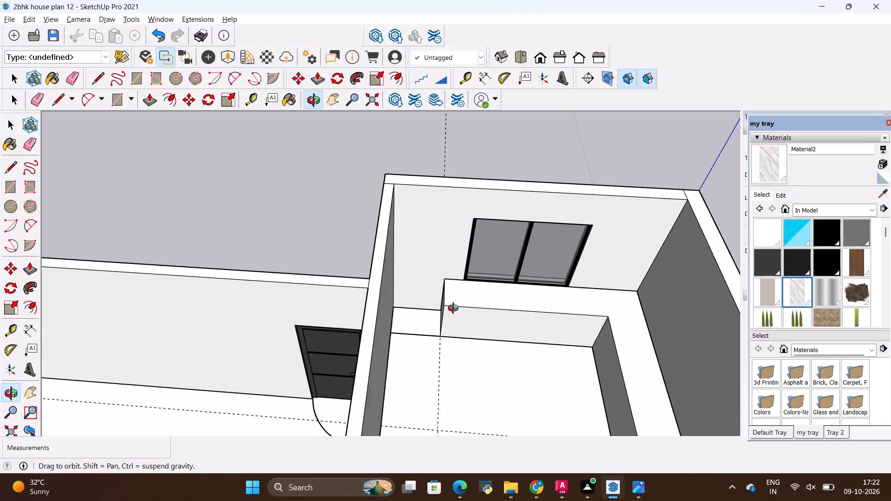
{"action": "middle_click_drag", "start_coordinate": [455, 309], "coordinate": [447, 308]}
{"action": "key", "text": "alt+Tab"}
{"action": "key", "text": "alt+Tab"}
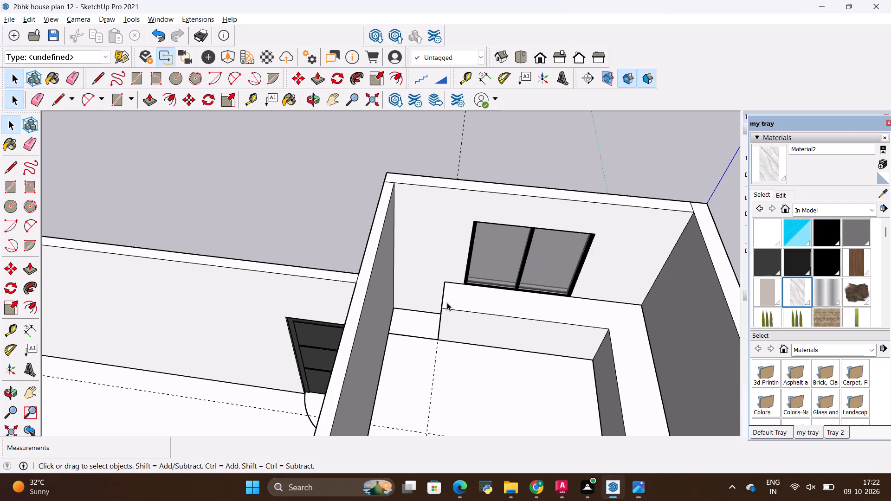
On the windowed back wall, draw a line from the counter's end up to the wall top and along it to the room corner.
{"action": "scroll", "coordinate": [450, 301], "scroll_direction": "down", "scroll_amount": 6}
{"action": "middle_click_drag", "start_coordinate": [473, 339], "coordinate": [582, 301]}
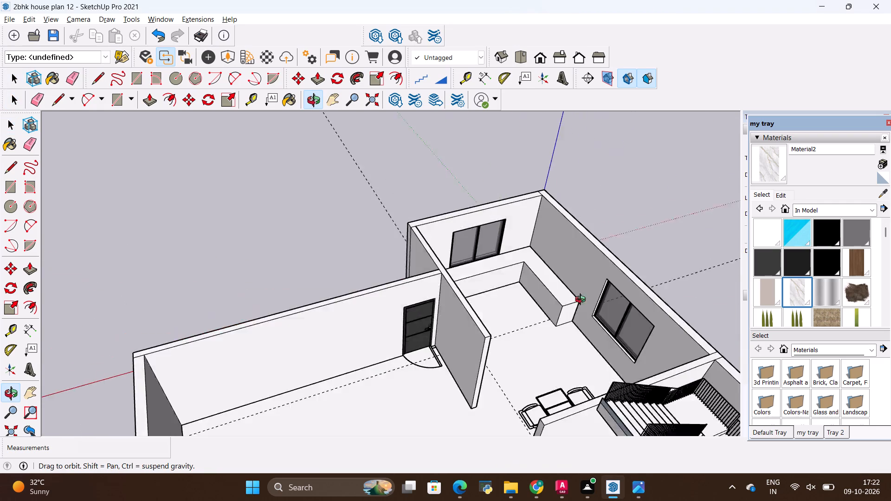
{"action": "middle_click_drag", "start_coordinate": [582, 301], "coordinate": [475, 278]}
{"action": "scroll", "coordinate": [475, 278], "scroll_direction": "down", "scroll_amount": 1}
{"action": "scroll", "coordinate": [464, 223], "scroll_direction": "up", "scroll_amount": 11}
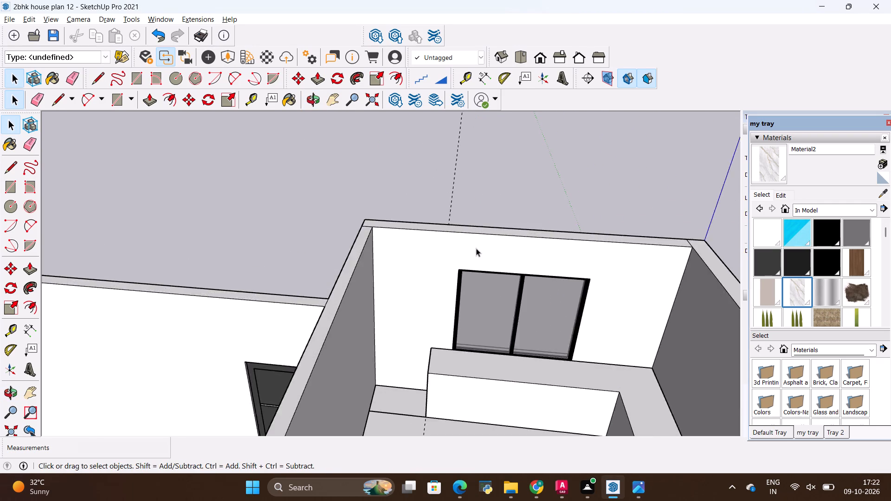
{"action": "scroll", "coordinate": [476, 248], "scroll_direction": "up", "scroll_amount": 3}
{"action": "scroll", "coordinate": [448, 248], "scroll_direction": "down", "scroll_amount": 5}
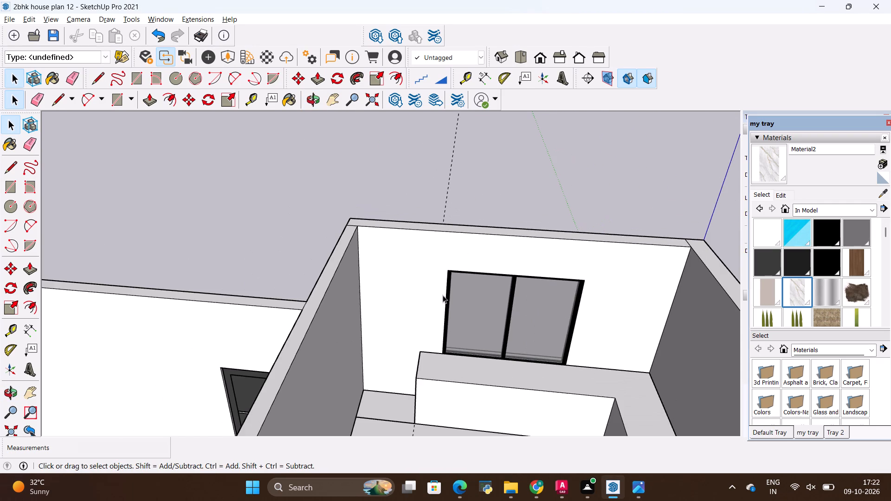
{"action": "key", "text": "l"}
{"action": "left_click", "coordinate": [421, 351]}
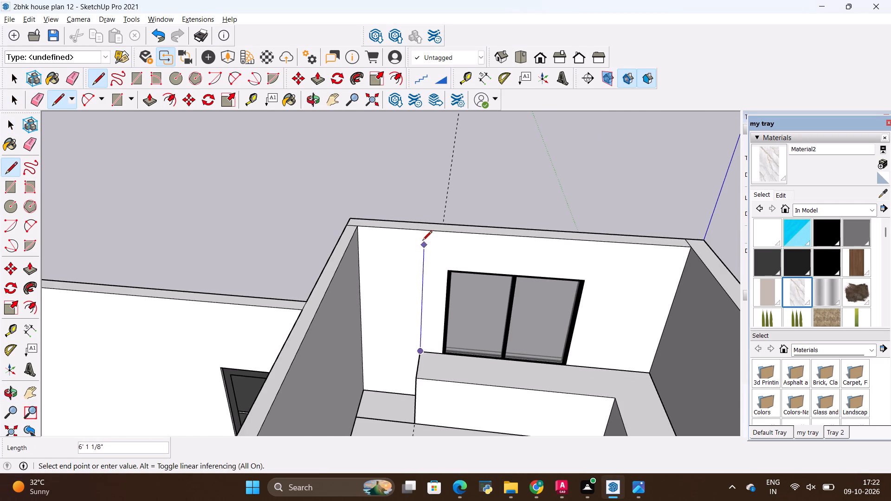
{"action": "left_click", "coordinate": [426, 233]}
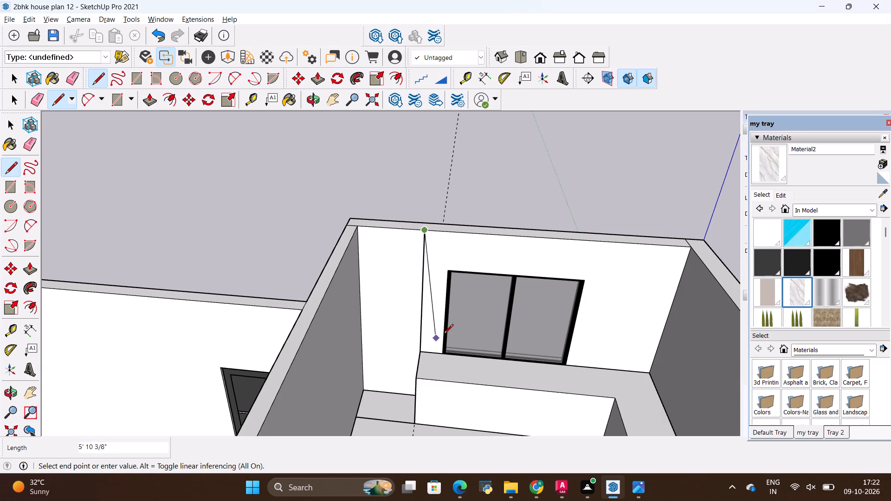
{"action": "left_click", "coordinate": [693, 250]}
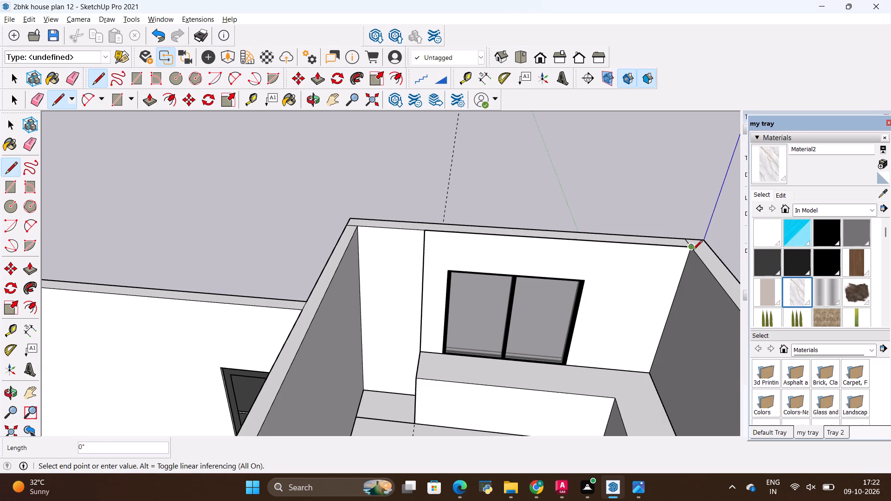
{"action": "scroll", "coordinate": [508, 263], "scroll_direction": "down", "scroll_amount": 5}
{"action": "scroll", "coordinate": [465, 268], "scroll_direction": "down", "scroll_amount": 5}
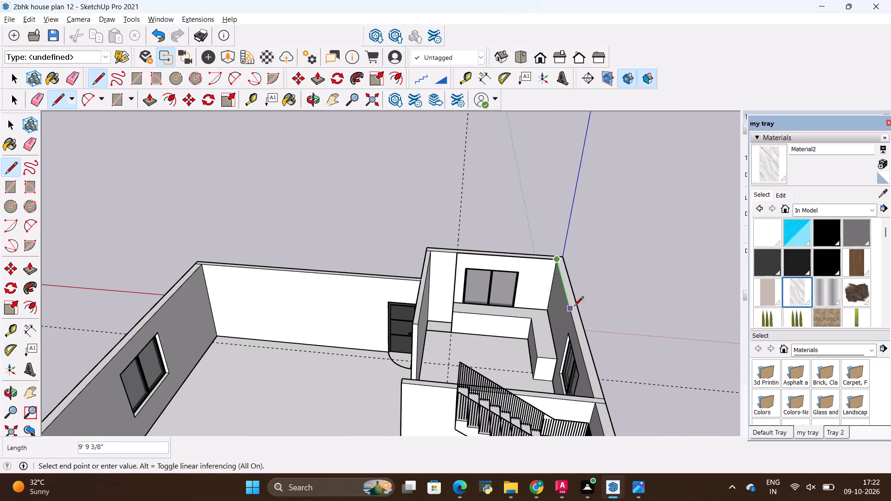
{"action": "middle_click_drag", "start_coordinate": [566, 335], "coordinate": [725, 348]}
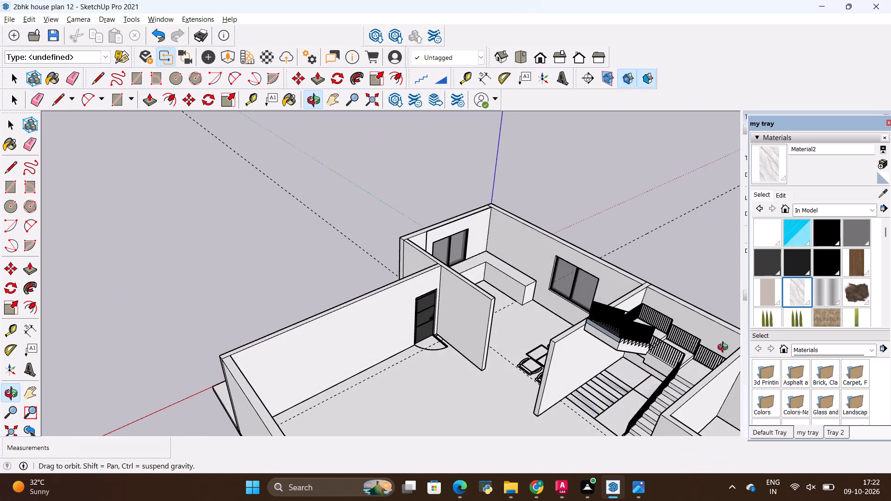
{"action": "middle_click_drag", "start_coordinate": [725, 348], "coordinate": [725, 348]}
{"action": "key", "text": "Escape"}
On the side wall, draw a line from the counter's short-leg end up to the wall top and along it to the room corner.
{"action": "left_click", "coordinate": [535, 279]}
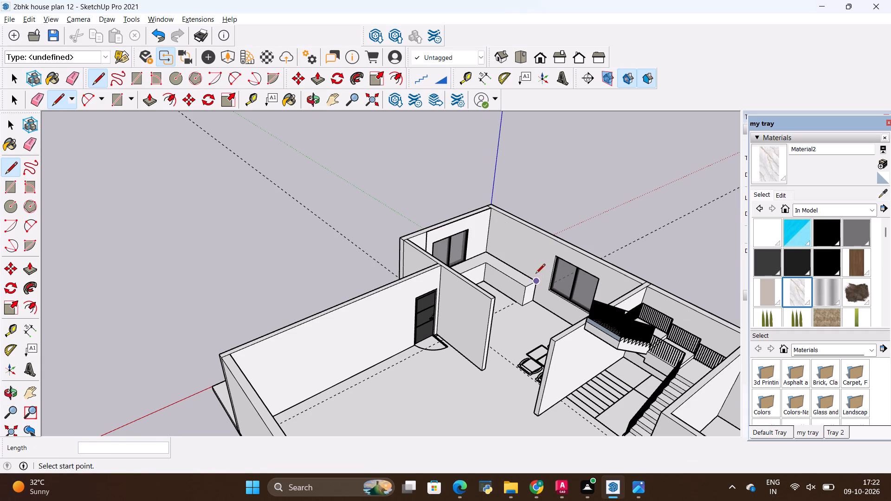
{"action": "left_click", "coordinate": [544, 238]}
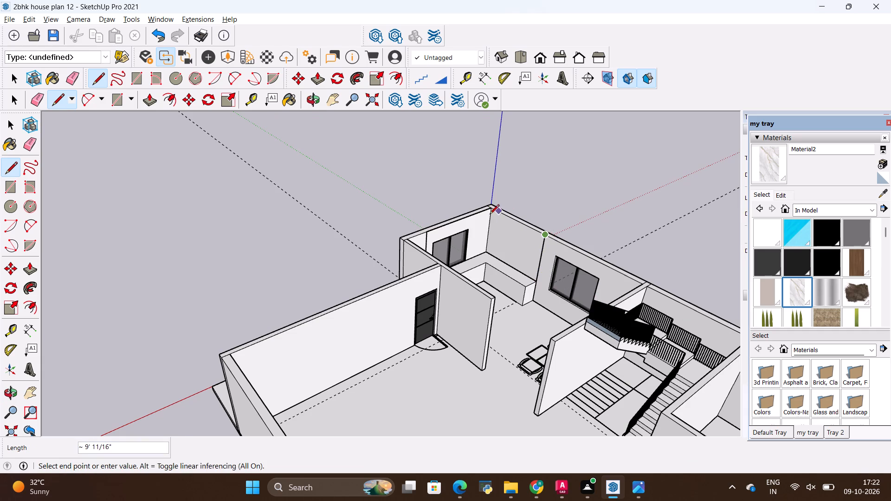
{"action": "left_click", "coordinate": [490, 211]}
{"action": "key", "text": "Escape"}
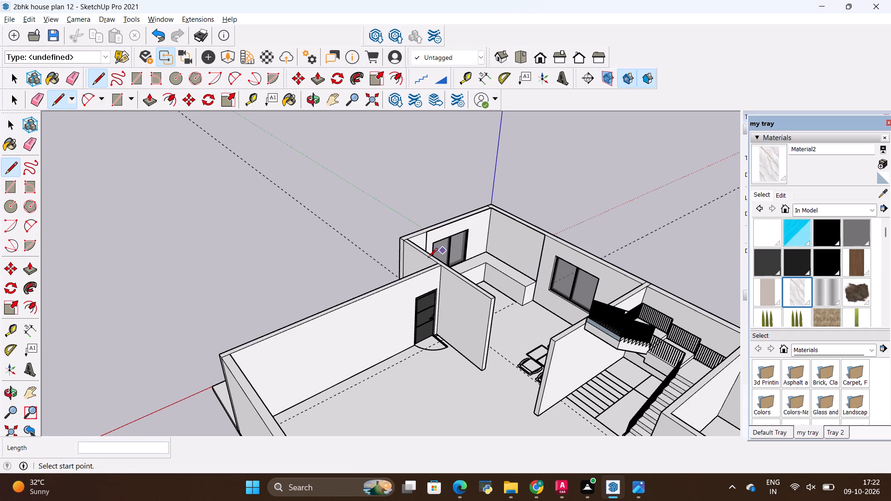
Draw a vertical line in the room corner from the counter top up to the wall top.
{"action": "scroll", "coordinate": [497, 254], "scroll_direction": "up", "scroll_amount": 4}
{"action": "left_click", "coordinate": [484, 248]}
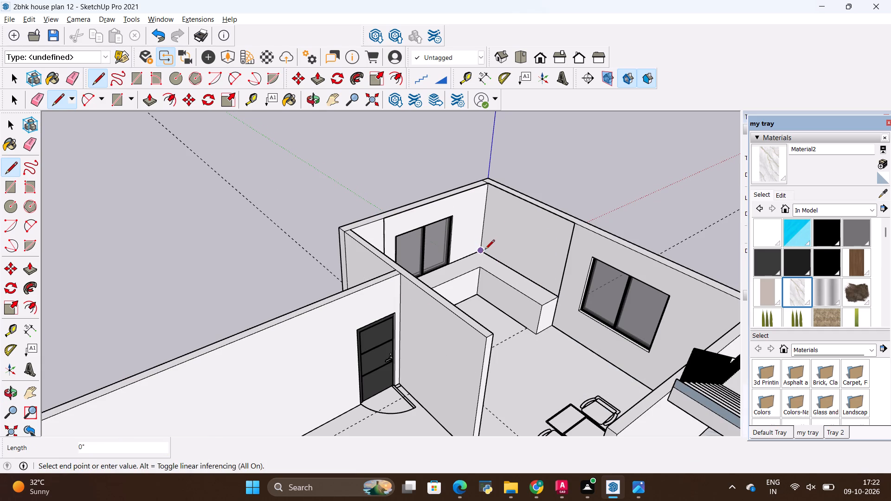
{"action": "left_click", "coordinate": [484, 186]}
{"action": "scroll", "coordinate": [486, 221], "scroll_direction": "up", "scroll_amount": 4}
{"action": "scroll", "coordinate": [484, 159], "scroll_direction": "up", "scroll_amount": 4}
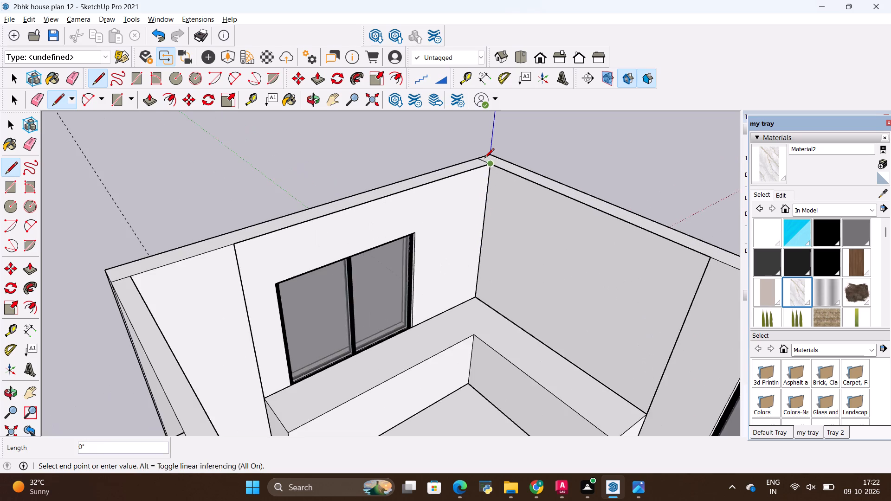
{"action": "scroll", "coordinate": [484, 159], "scroll_direction": "up", "scroll_amount": 9}
{"action": "key", "text": "space"}
Select the wall faces and the counter in turn to examine how their geometry is grouped and divided.
{"action": "scroll", "coordinate": [470, 202], "scroll_direction": "down", "scroll_amount": 3}
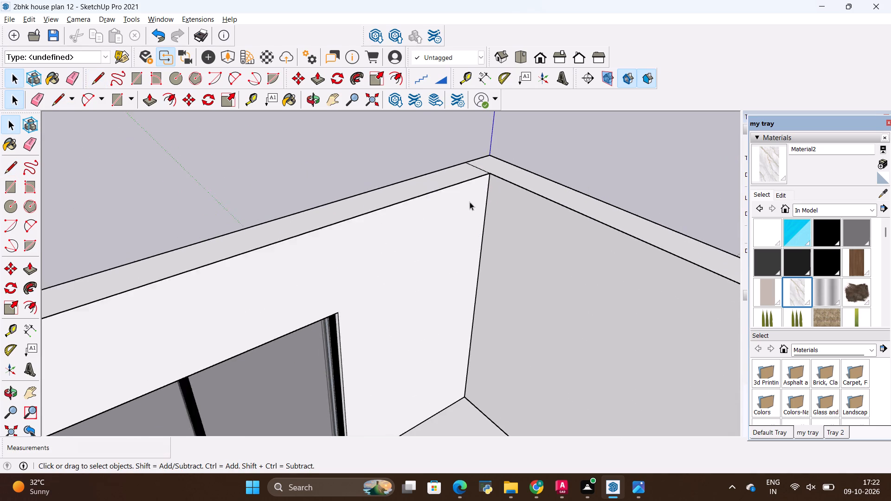
{"action": "scroll", "coordinate": [470, 202], "scroll_direction": "down", "scroll_amount": 13}
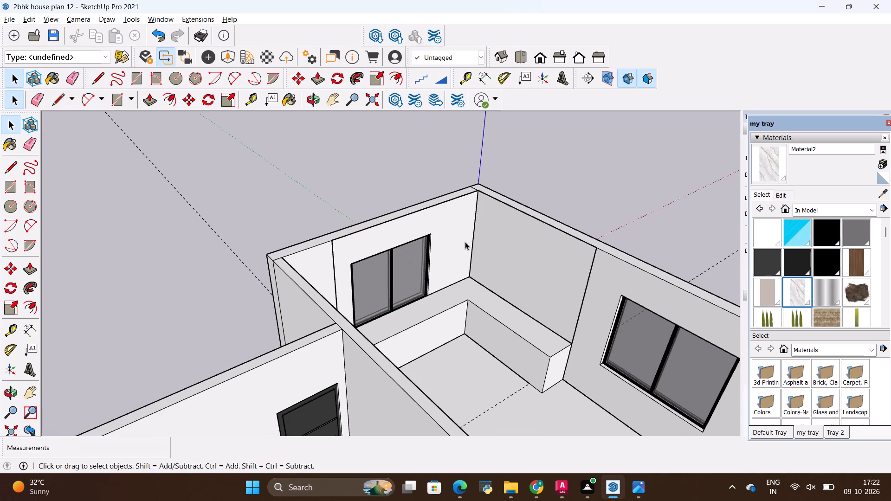
{"action": "left_click", "coordinate": [449, 240]}
{"action": "double_click", "coordinate": [449, 240]}
{"action": "left_click", "coordinate": [449, 240]}
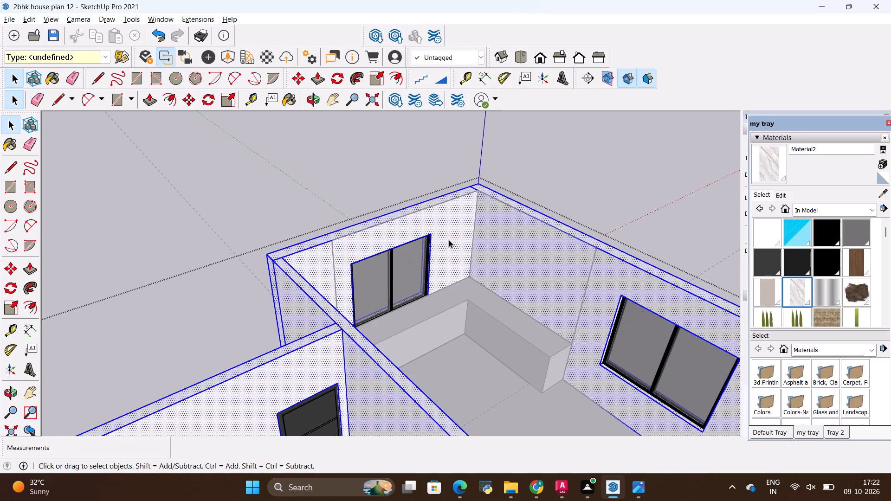
{"action": "key", "text": "space"}
{"action": "left_click", "coordinate": [547, 196]}
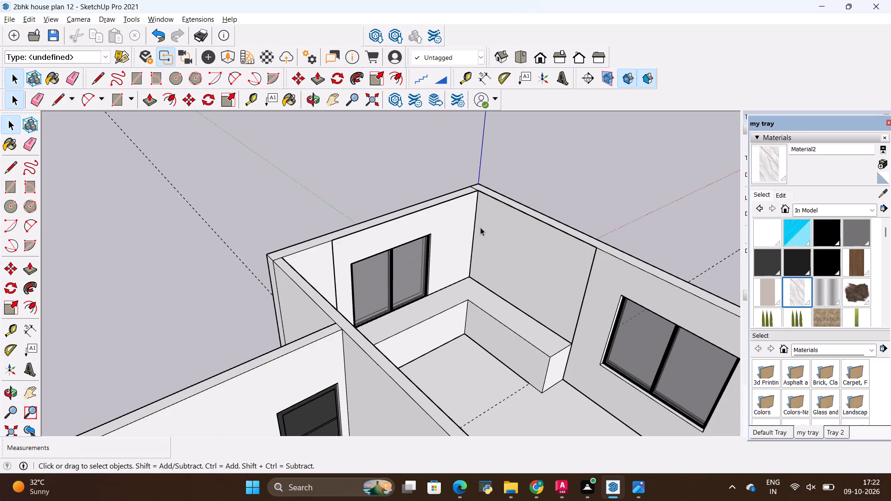
{"action": "double_click", "coordinate": [456, 259]}
{"action": "left_click", "coordinate": [456, 259]}
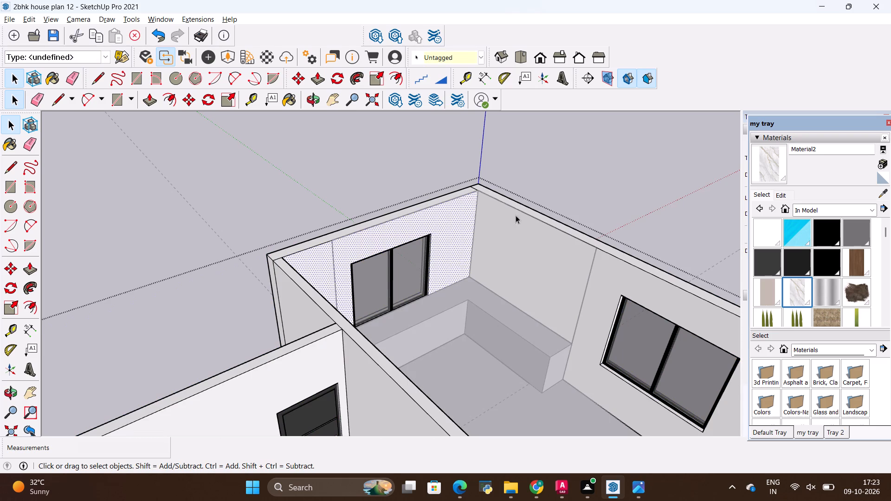
{"action": "left_click", "coordinate": [559, 186]}
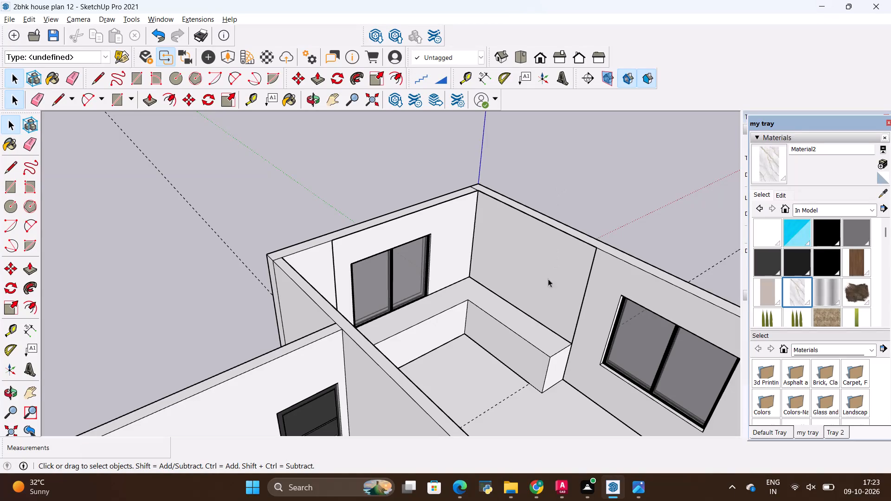
{"action": "left_click", "coordinate": [537, 349]}
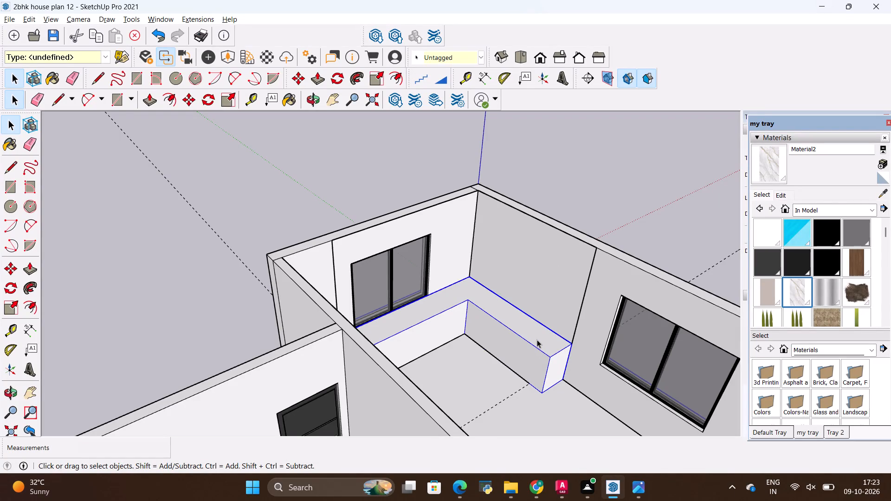
{"action": "key", "text": "space"}
{"action": "double_click", "coordinate": [623, 199]}
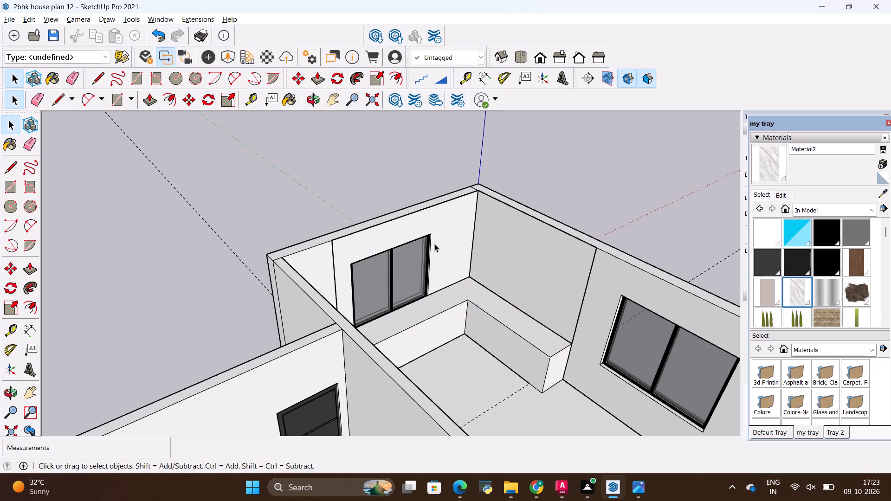
Redraw the vertical corner line, about 6' 9" long, from the wall top down to the counter top.
{"action": "middle_click_drag", "start_coordinate": [442, 238], "coordinate": [431, 262]}
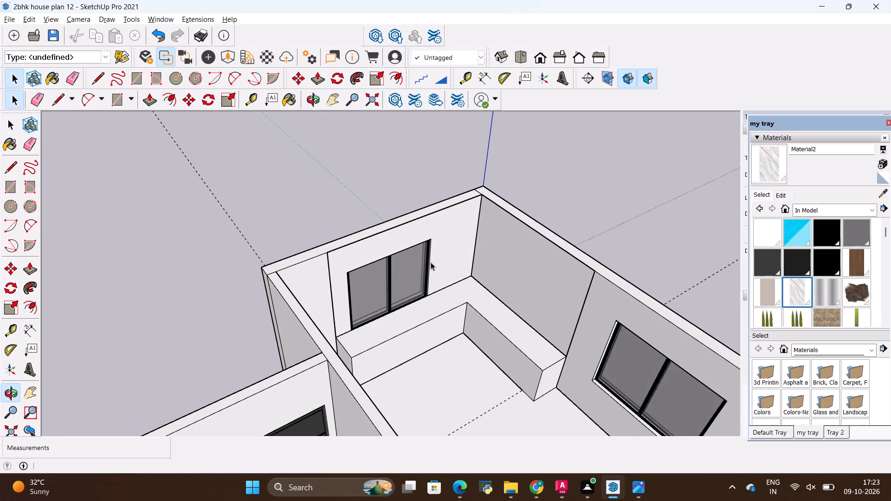
{"action": "key", "text": "r"}
{"action": "key", "text": "space"}
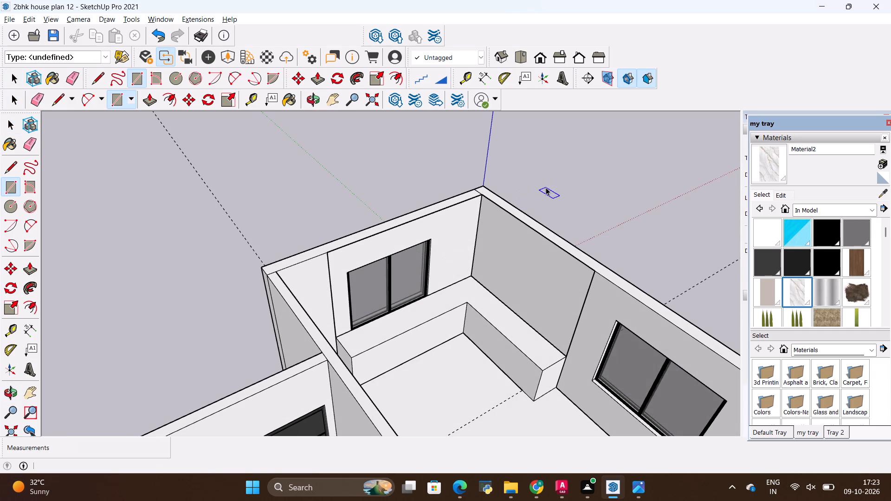
{"action": "left_click", "coordinate": [547, 187]}
{"action": "scroll", "coordinate": [462, 225], "scroll_direction": "up", "scroll_amount": 2}
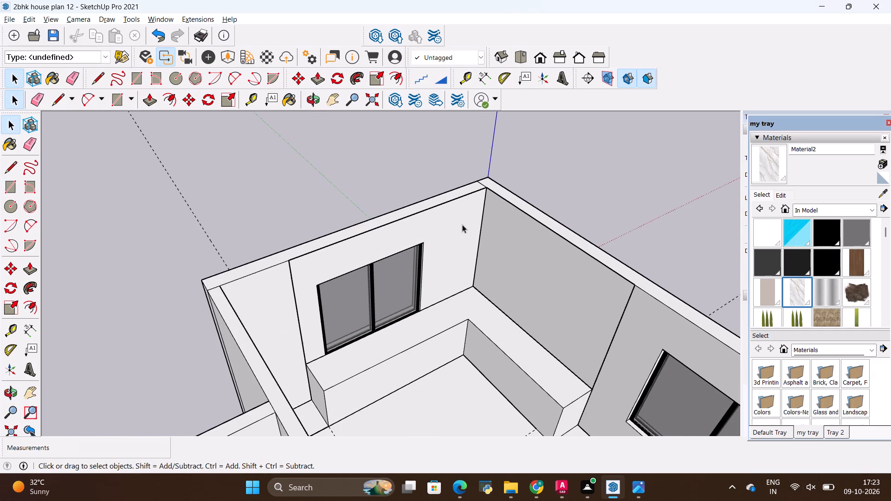
{"action": "key", "text": "l"}
{"action": "left_click", "coordinate": [486, 193]}
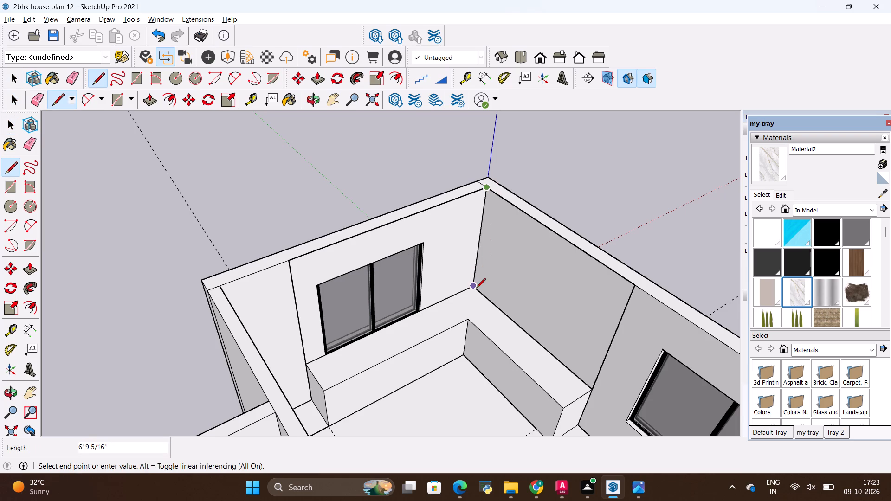
{"action": "left_click", "coordinate": [476, 289]}
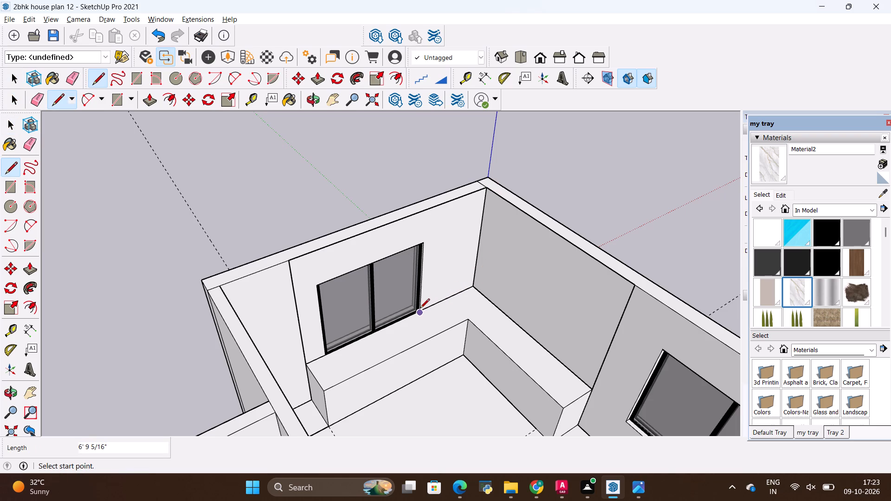
{"action": "key", "text": "Escape"}
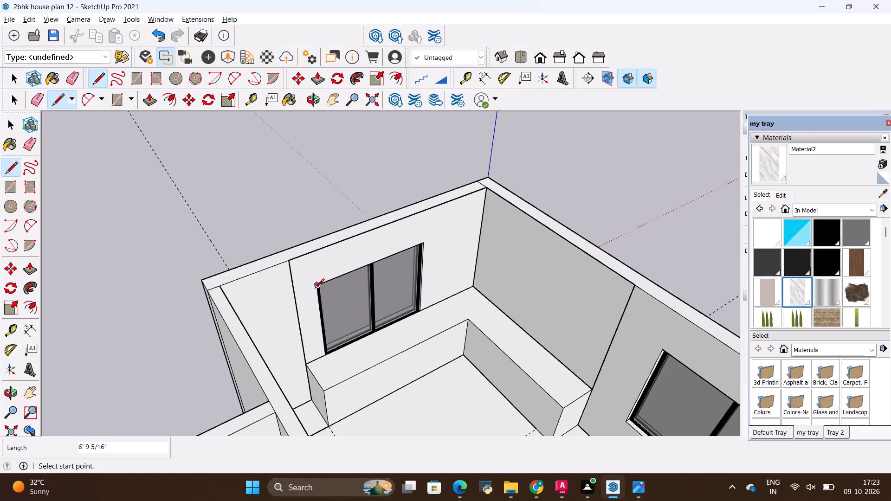
On the window wall, outline a full-width strip about 1' 11" high from window head to wall top with two rectangles, erasing the seam between them.
{"action": "left_click", "coordinate": [315, 289]}
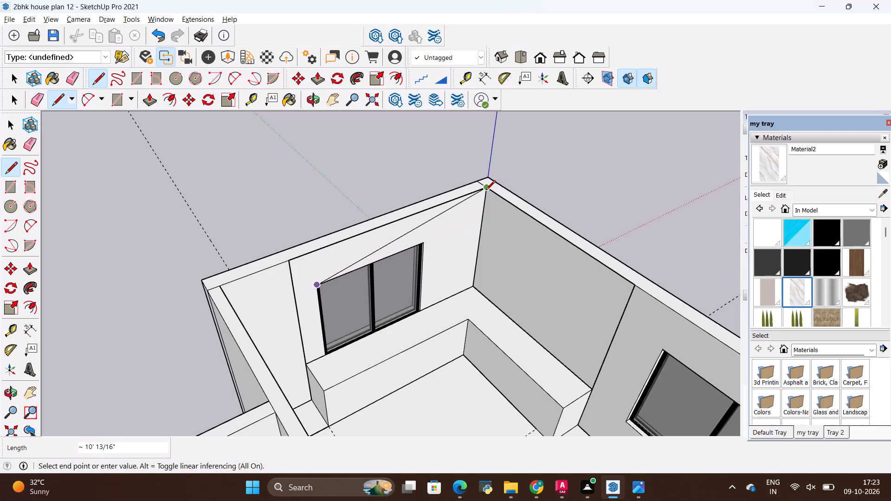
{"action": "key", "text": "e"}
{"action": "key", "text": "r"}
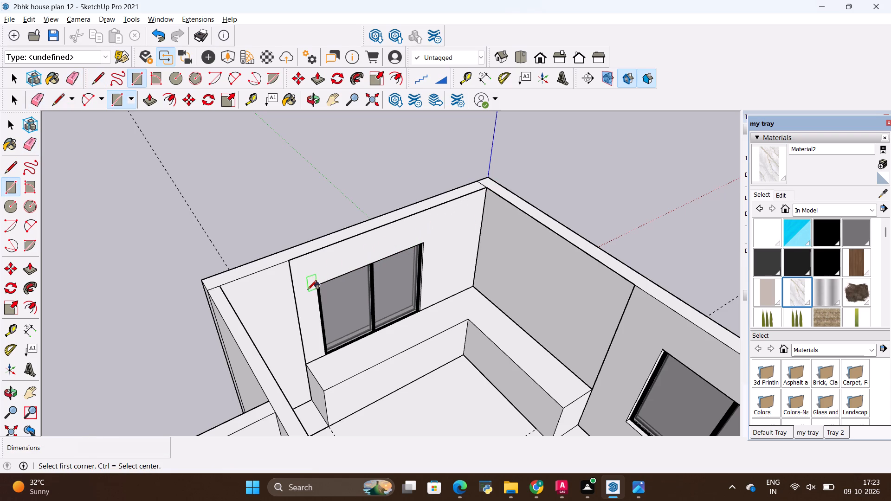
{"action": "left_click", "coordinate": [318, 284]}
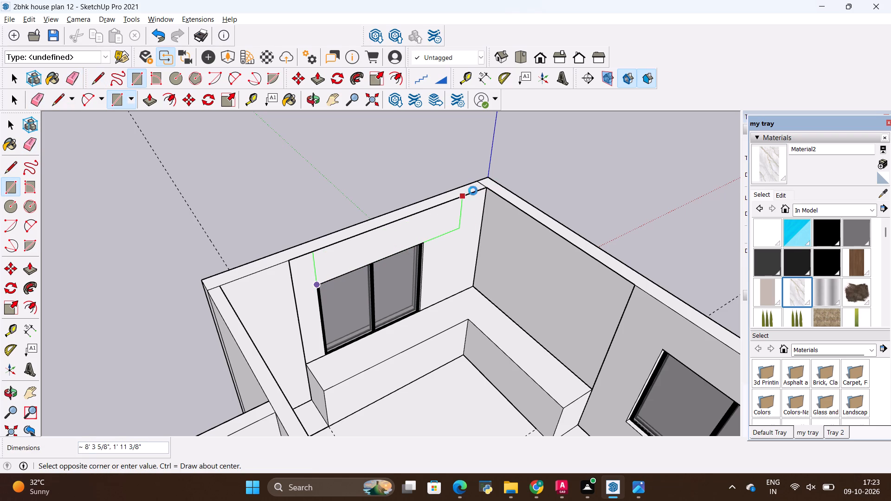
{"action": "left_click", "coordinate": [490, 187]}
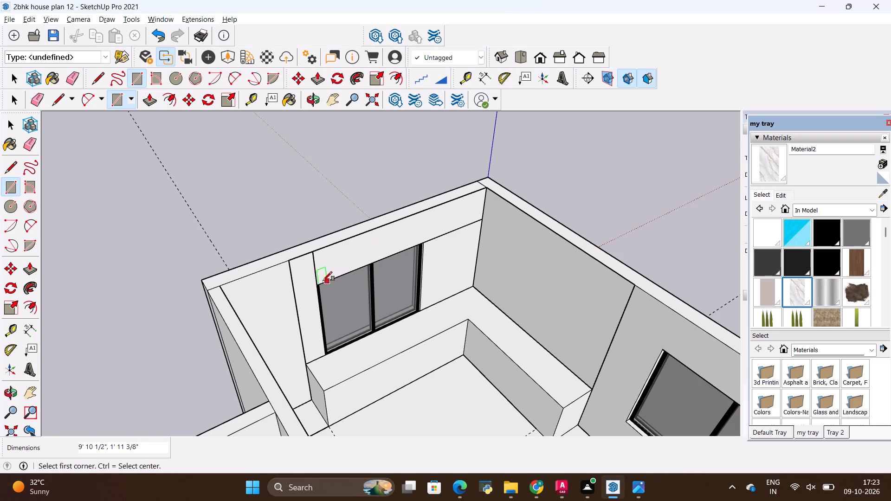
{"action": "left_click", "coordinate": [323, 281]}
{"action": "left_click", "coordinate": [286, 263]}
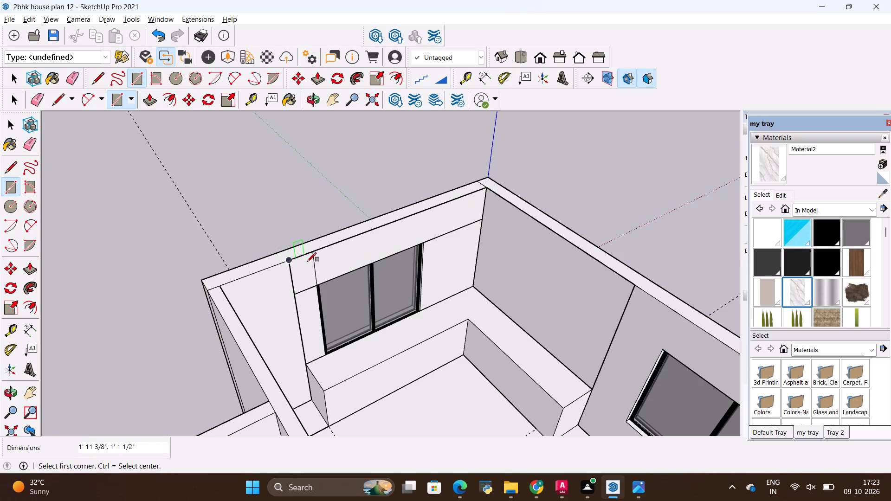
{"action": "key", "text": "e"}
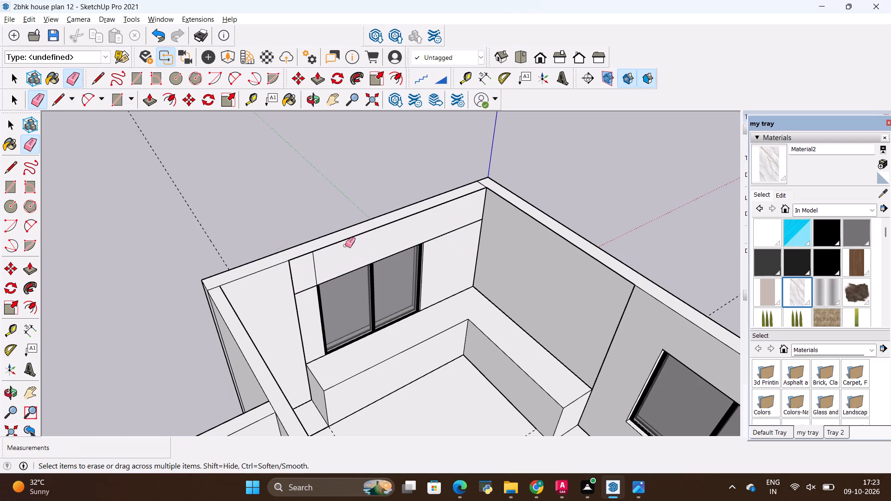
{"action": "left_click_drag", "start_coordinate": [318, 258], "coordinate": [310, 270]}
Draw a matching rectangle about 9' by 1' 11" along the top of the adjoining wall, ending at the vertical line above the counter's end.
{"action": "key", "text": "r"}
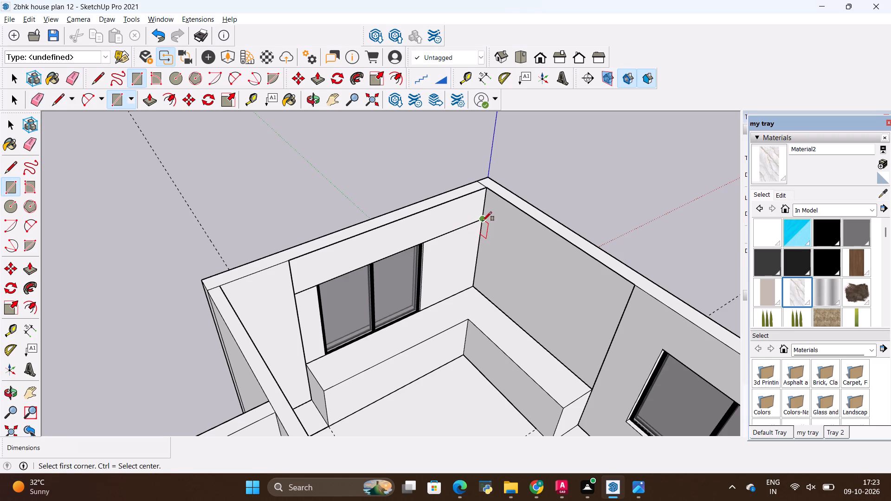
{"action": "left_click", "coordinate": [483, 221]}
{"action": "left_click", "coordinate": [637, 283]}
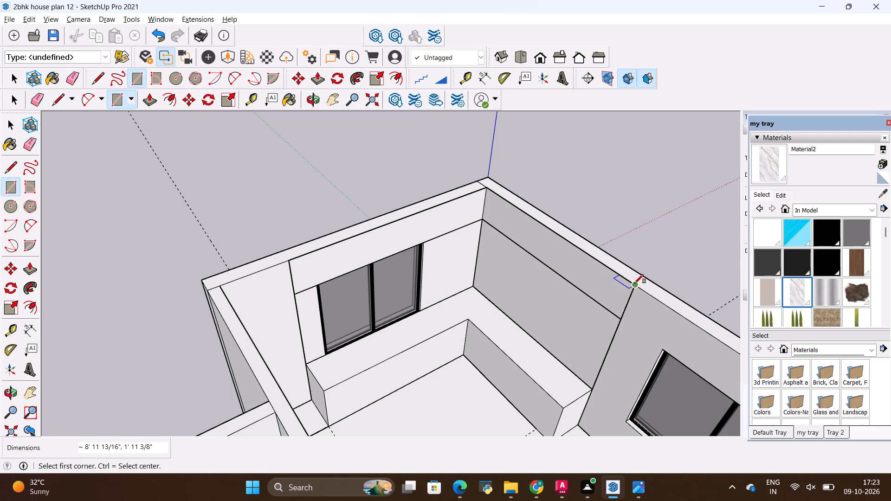
{"action": "key", "text": "space"}
Push/Pull the upper strips on both kitchen walls outward 18" to form the L-shaped overhead cabinets.
{"action": "scroll", "coordinate": [509, 277], "scroll_direction": "down", "scroll_amount": 5}
{"action": "middle_click_drag", "start_coordinate": [529, 298], "coordinate": [554, 306]}
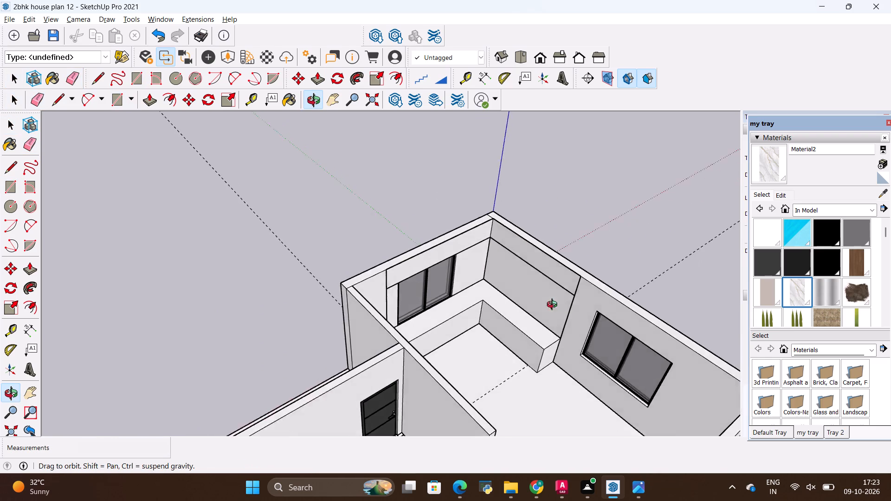
{"action": "middle_click_drag", "start_coordinate": [554, 306], "coordinate": [589, 298]}
{"action": "key", "text": "p"}
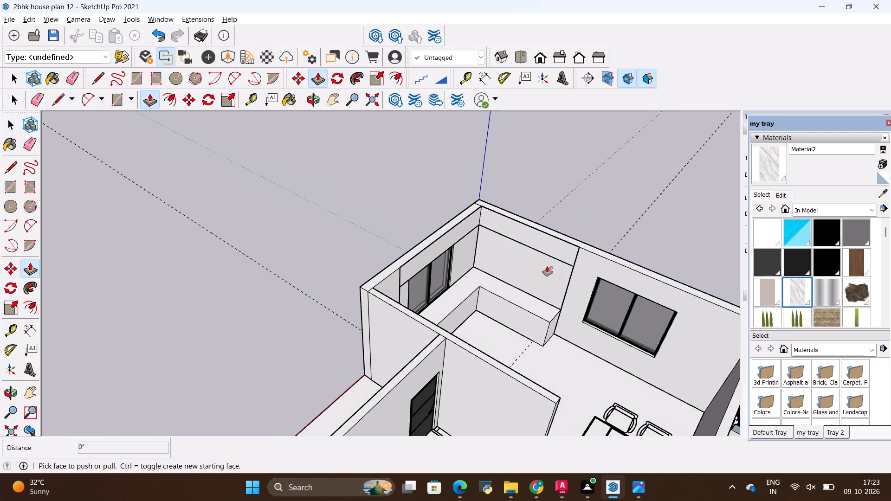
{"action": "left_click", "coordinate": [550, 249]}
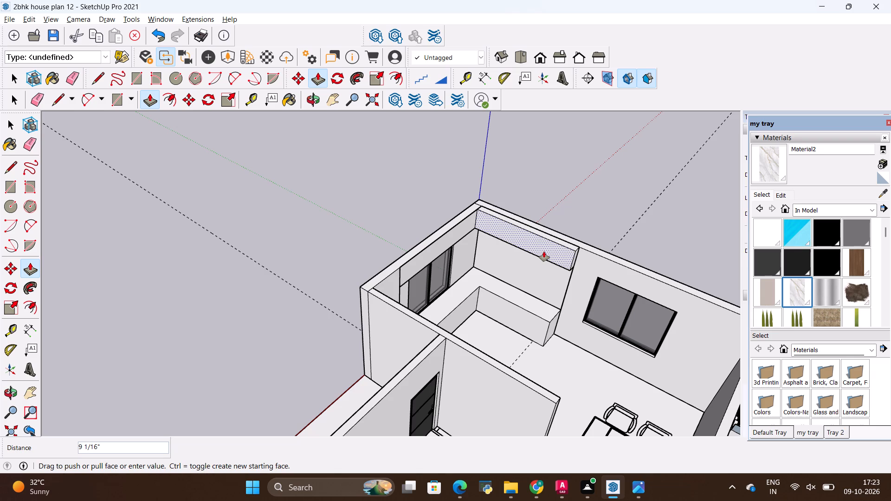
{"action": "key", "text": "BackSpace"}
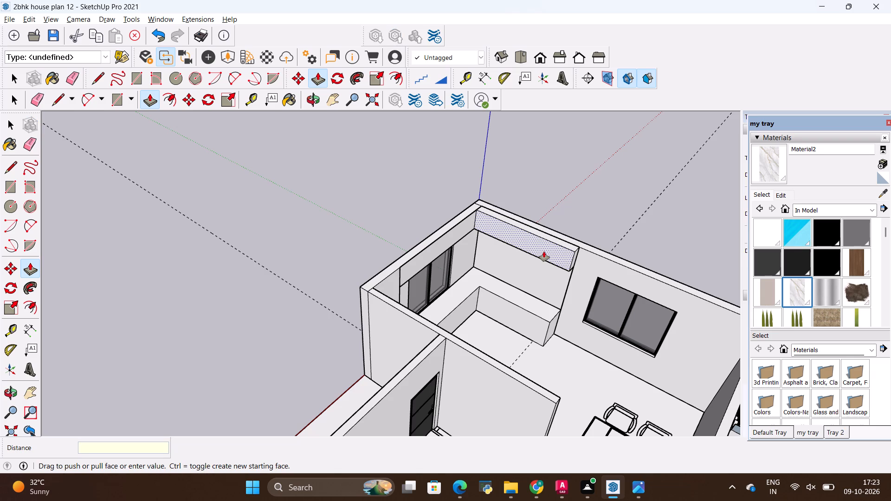
{"action": "type", "text": "18"}
{"action": "key", "text": "shift+quotedbl"}
{"action": "key", "text": "Return"}
{"action": "scroll", "coordinate": [458, 254], "scroll_direction": "up", "scroll_amount": 1}
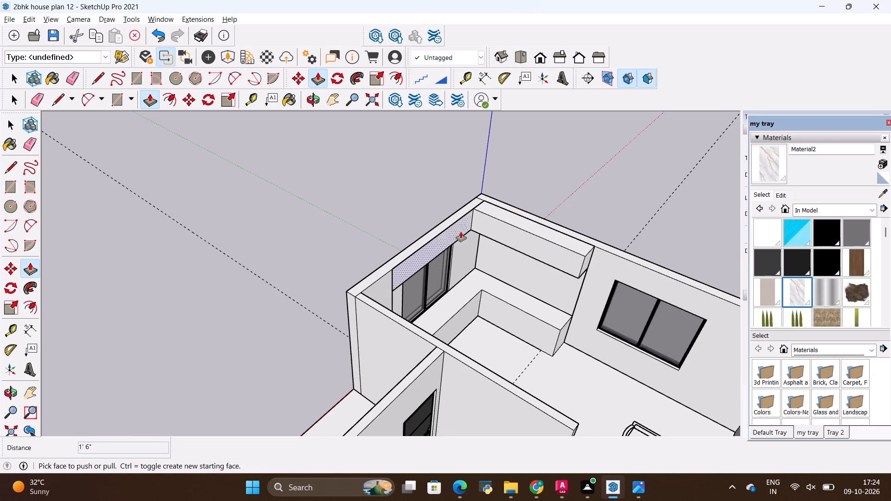
{"action": "double_click", "coordinate": [461, 232]}
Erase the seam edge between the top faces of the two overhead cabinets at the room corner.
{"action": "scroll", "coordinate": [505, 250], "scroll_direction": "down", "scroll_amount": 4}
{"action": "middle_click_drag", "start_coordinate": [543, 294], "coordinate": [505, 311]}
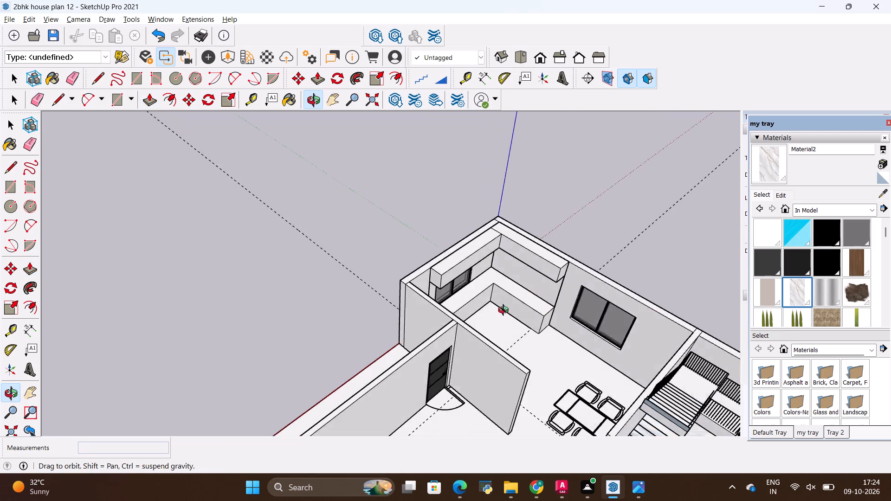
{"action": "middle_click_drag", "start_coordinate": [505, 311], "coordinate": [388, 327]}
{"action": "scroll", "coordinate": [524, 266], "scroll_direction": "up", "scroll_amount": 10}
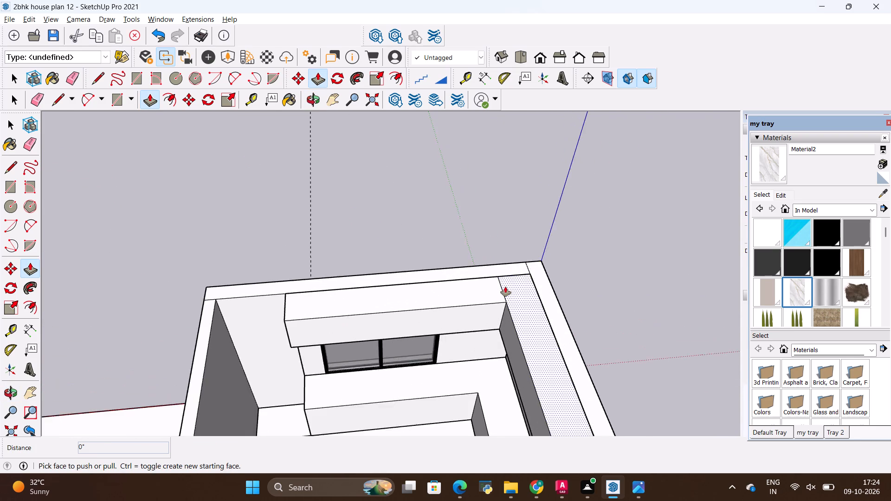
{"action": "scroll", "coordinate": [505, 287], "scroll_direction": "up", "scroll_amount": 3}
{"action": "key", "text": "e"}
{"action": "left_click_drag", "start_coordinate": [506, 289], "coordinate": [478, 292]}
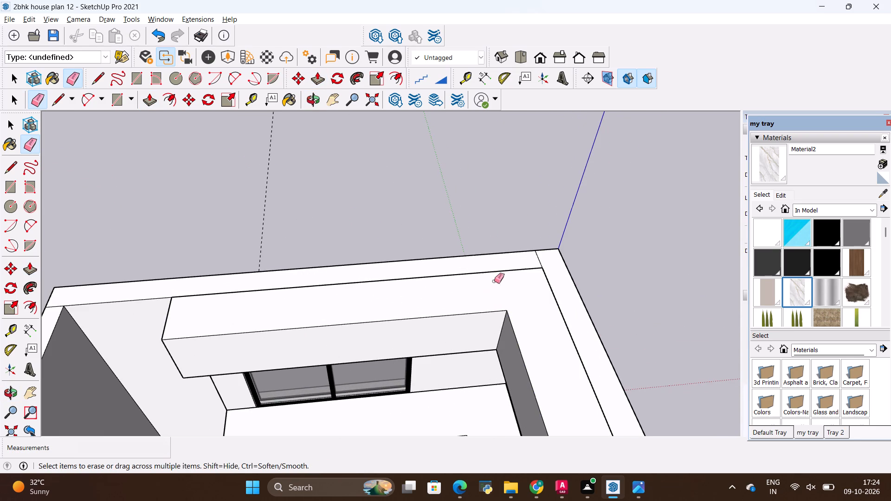
Examine the overhead cabinets around the corner and check the cabinet door layout in the reference kitchen photo.
{"action": "scroll", "coordinate": [496, 280], "scroll_direction": "down", "scroll_amount": 5}
{"action": "middle_click_drag", "start_coordinate": [507, 335], "coordinate": [506, 264]}
{"action": "scroll", "coordinate": [523, 353], "scroll_direction": "down", "scroll_amount": 1}
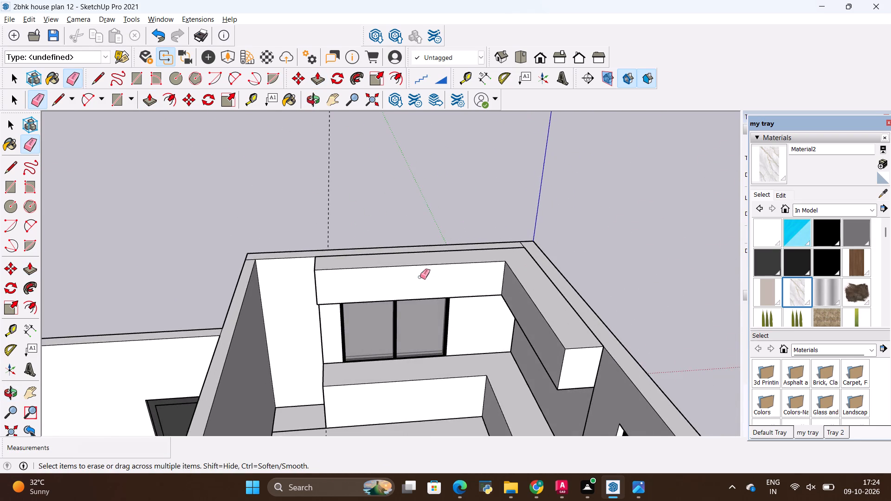
{"action": "scroll", "coordinate": [454, 256], "scroll_direction": "down", "scroll_amount": 6}
{"action": "middle_click_drag", "start_coordinate": [468, 273], "coordinate": [478, 270]}
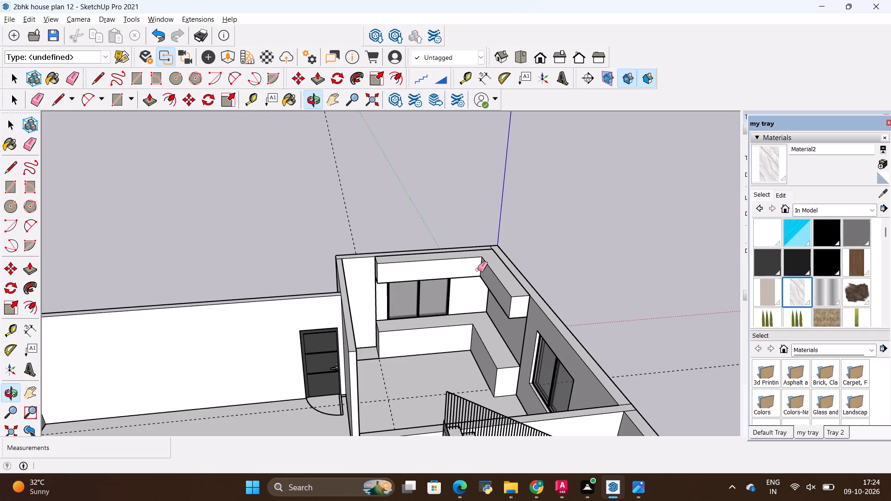
{"action": "scroll", "coordinate": [446, 257], "scroll_direction": "up", "scroll_amount": 9}
{"action": "scroll", "coordinate": [499, 270], "scroll_direction": "up", "scroll_amount": 11}
{"action": "key", "text": "space"}
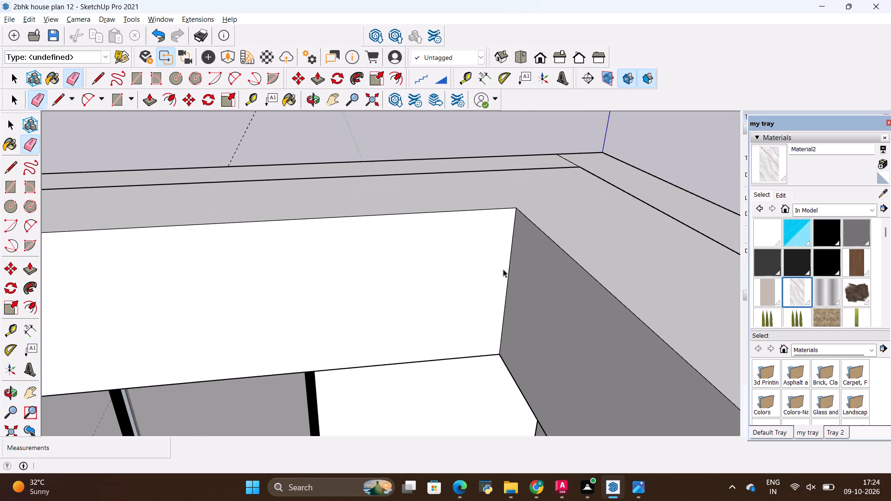
{"action": "left_click", "coordinate": [453, 210]}
{"action": "scroll", "coordinate": [453, 209], "scroll_direction": "down", "scroll_amount": 2}
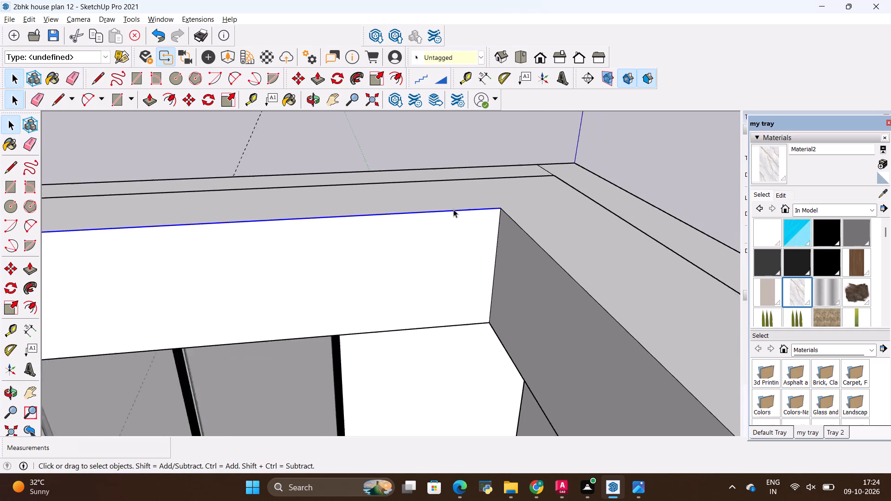
{"action": "scroll", "coordinate": [453, 209], "scroll_direction": "down", "scroll_amount": 7}
{"action": "key", "text": "alt+Tab"}
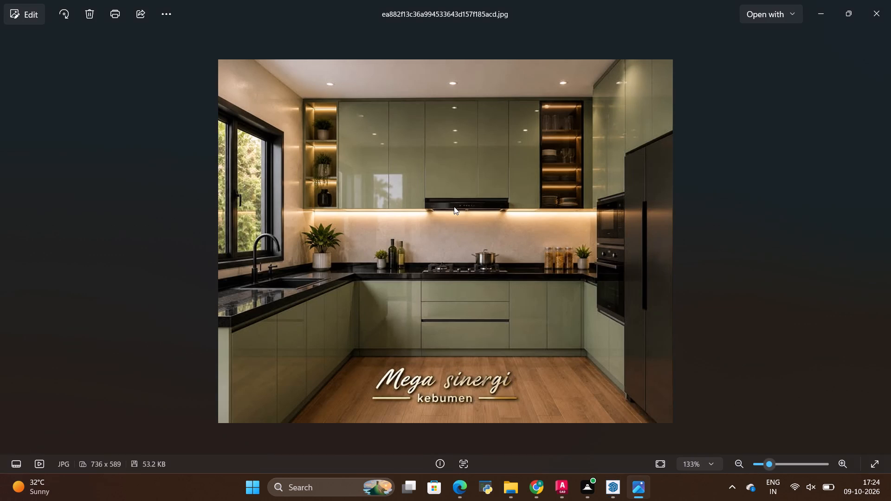
{"action": "key", "text": "alt+Tab"}
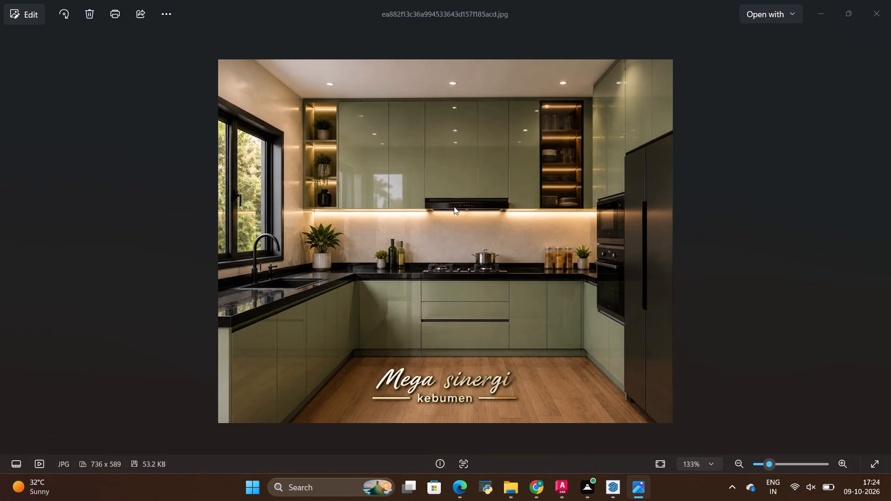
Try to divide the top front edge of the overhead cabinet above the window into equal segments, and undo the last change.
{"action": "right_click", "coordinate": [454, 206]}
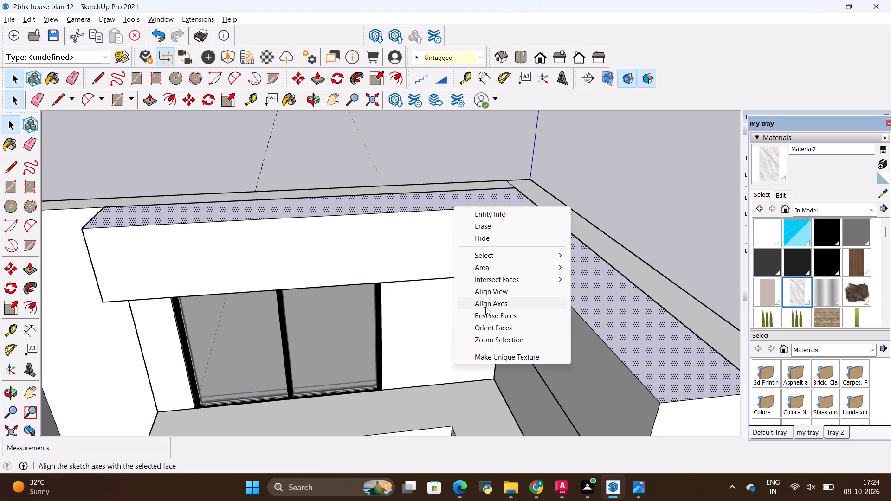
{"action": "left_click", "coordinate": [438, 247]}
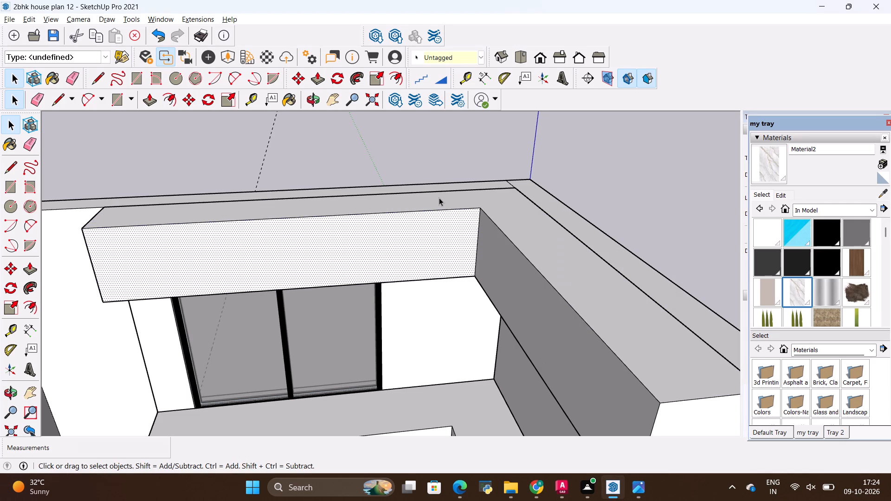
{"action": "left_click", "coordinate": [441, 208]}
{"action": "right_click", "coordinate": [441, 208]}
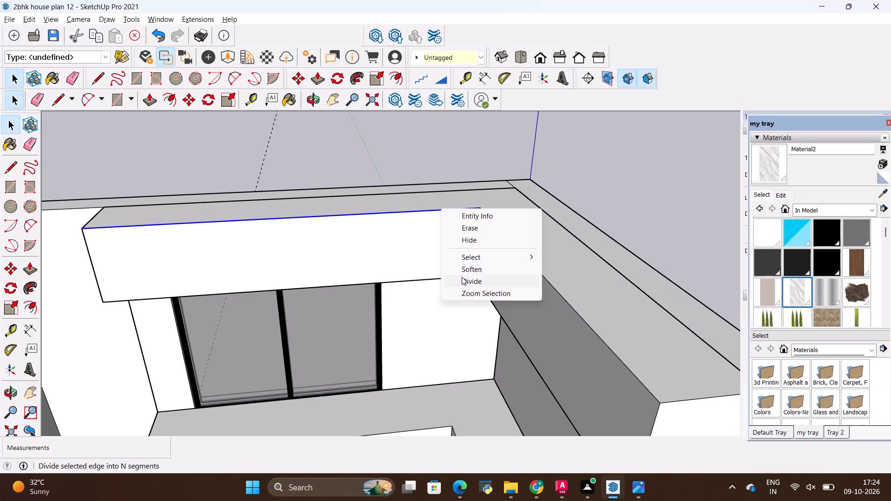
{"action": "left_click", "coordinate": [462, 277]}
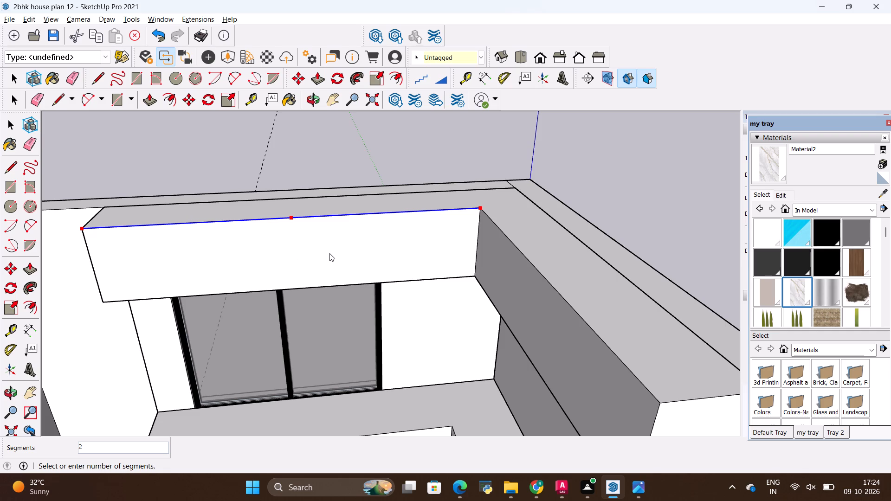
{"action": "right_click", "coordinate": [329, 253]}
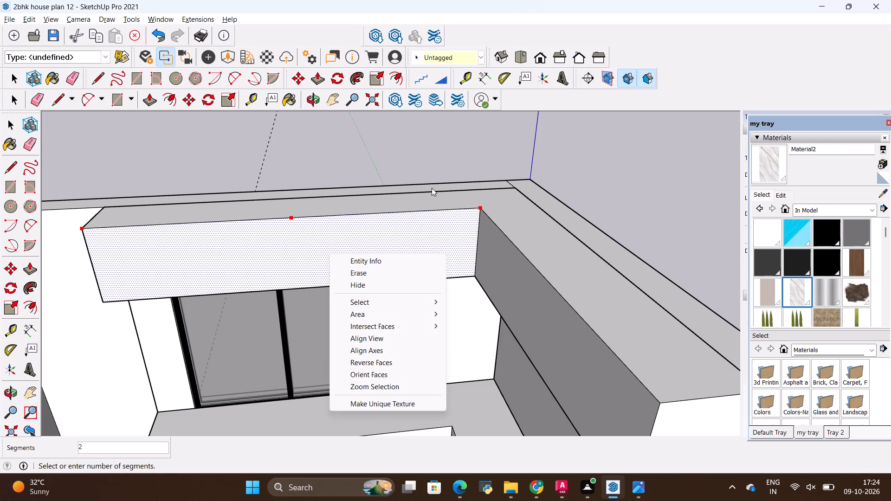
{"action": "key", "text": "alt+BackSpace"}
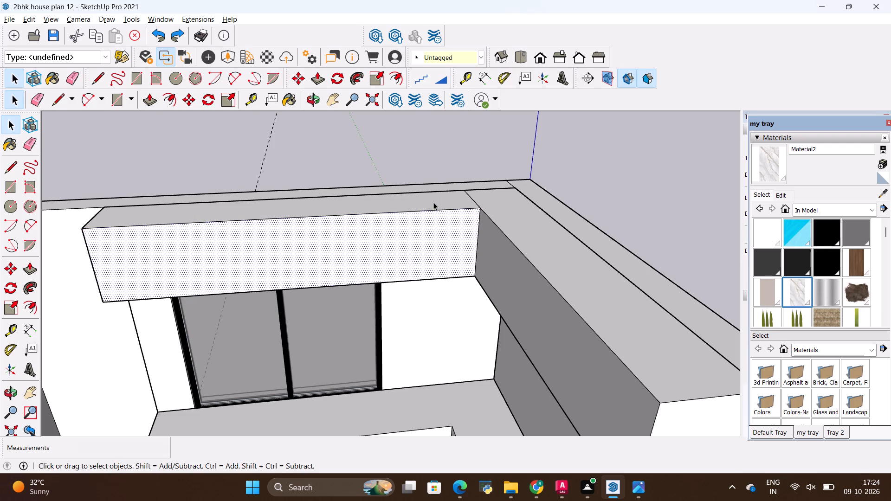
Divide the top front edge of the overhead cabinet above the window into 5 equal segments.
{"action": "left_click", "coordinate": [432, 206]}
{"action": "left_click", "coordinate": [433, 209]}
{"action": "right_click", "coordinate": [433, 209]}
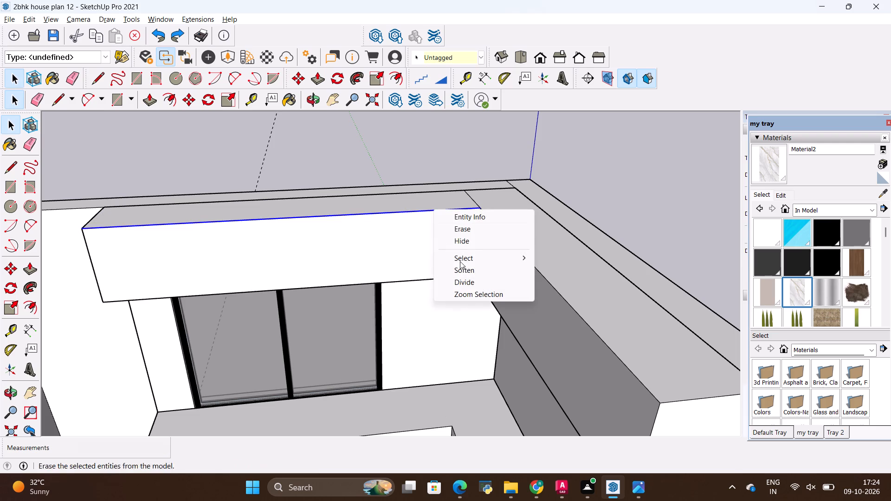
{"action": "left_click", "coordinate": [466, 281]}
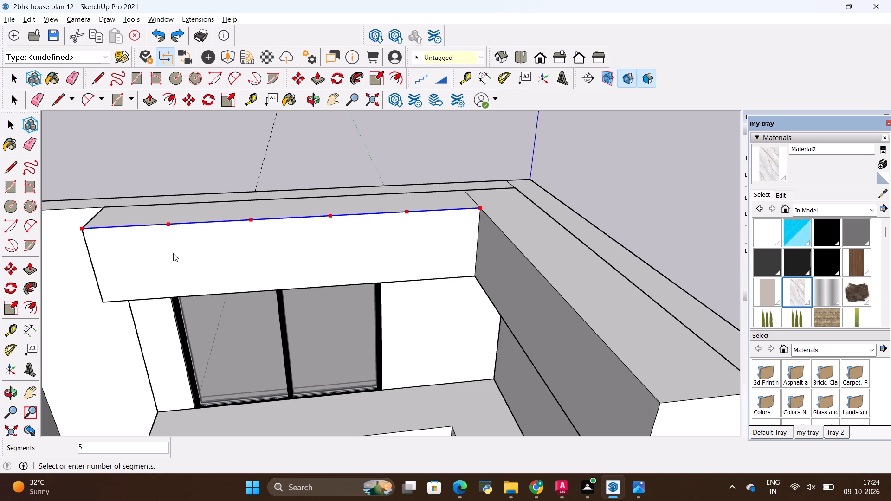
{"action": "scroll", "coordinate": [173, 253], "scroll_direction": "down", "scroll_amount": 5}
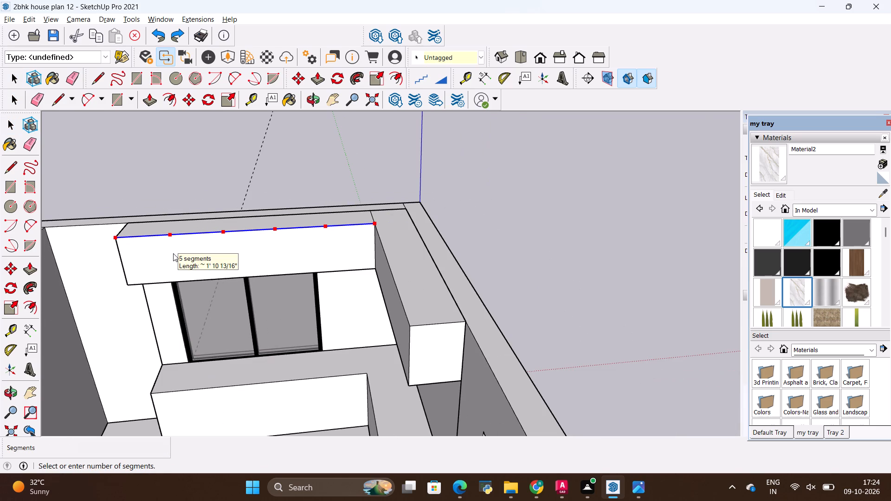
{"action": "left_click", "coordinate": [173, 253]}
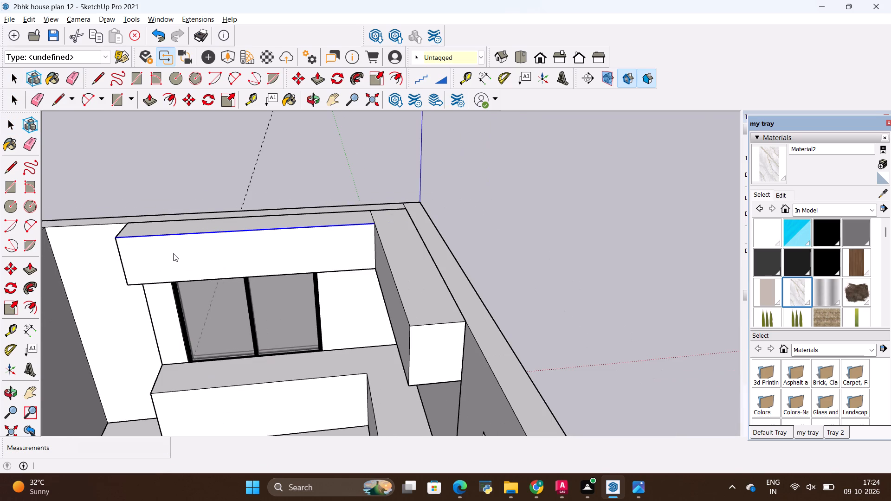
Draw four vertical lines down the front of the overhead cabinet above the window, splitting it into 5 door panels.
{"action": "key", "text": "l"}
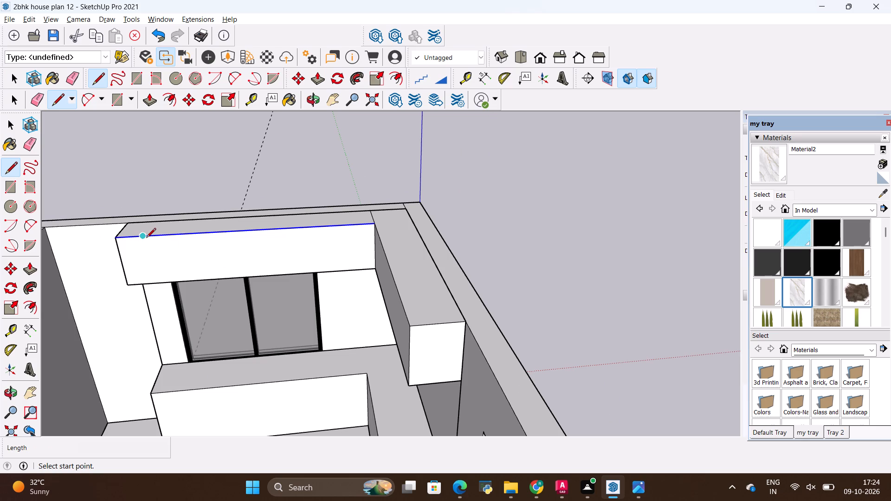
{"action": "left_click", "coordinate": [169, 237]}
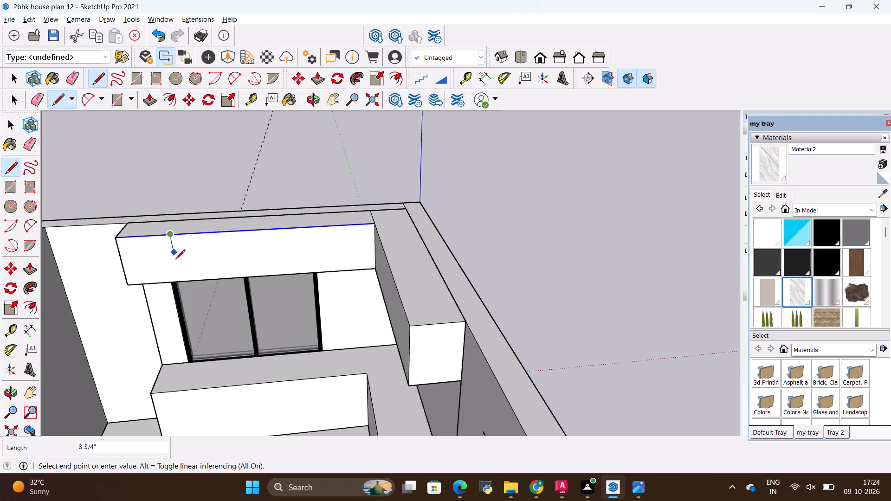
{"action": "left_click", "coordinate": [177, 284]}
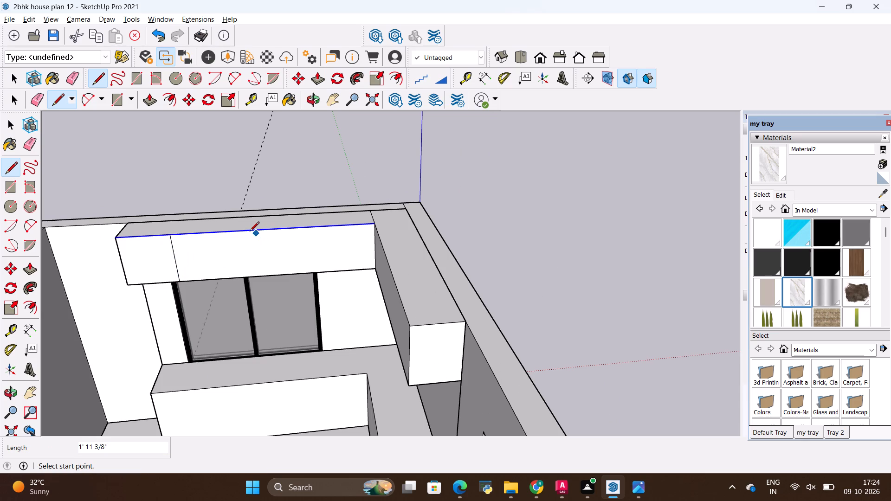
{"action": "left_click", "coordinate": [220, 232]}
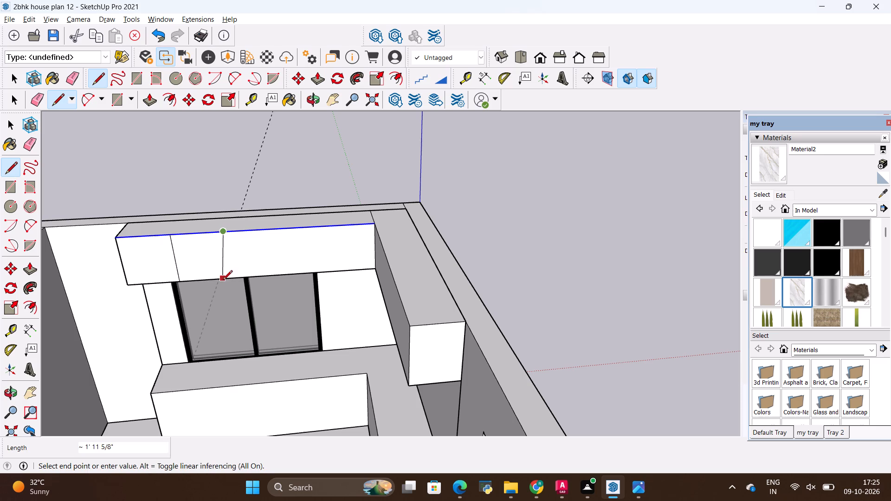
{"action": "left_click", "coordinate": [228, 283]}
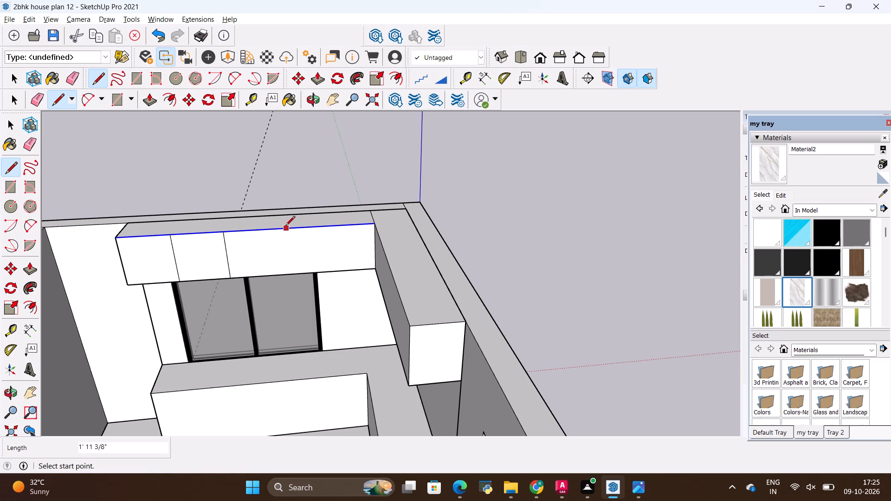
{"action": "left_click", "coordinate": [277, 226]}
{"action": "left_click", "coordinate": [282, 274]}
{"action": "left_click", "coordinate": [324, 226]}
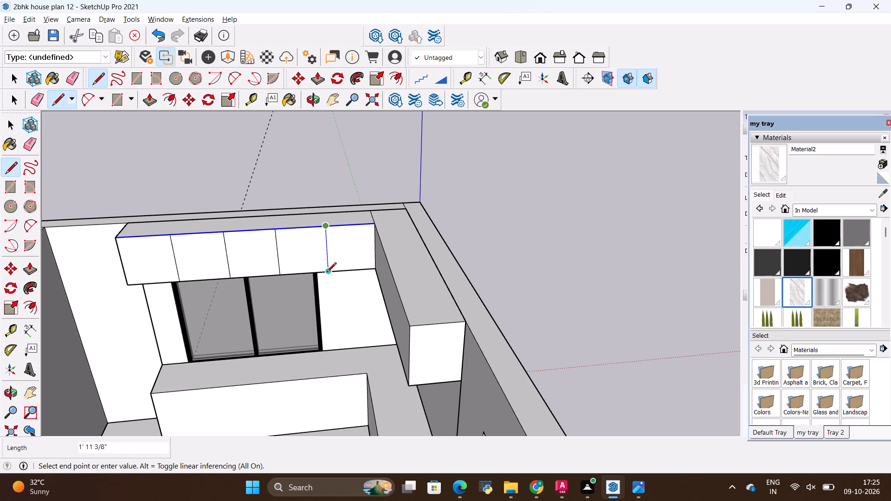
{"action": "left_click", "coordinate": [327, 273]}
Divide the top front edge of the adjoining overhead cabinet on the side wall into 5 equal segments.
{"action": "scroll", "coordinate": [175, 292], "scroll_direction": "down", "scroll_amount": 5}
{"action": "middle_click_drag", "start_coordinate": [230, 334], "coordinate": [370, 295]}
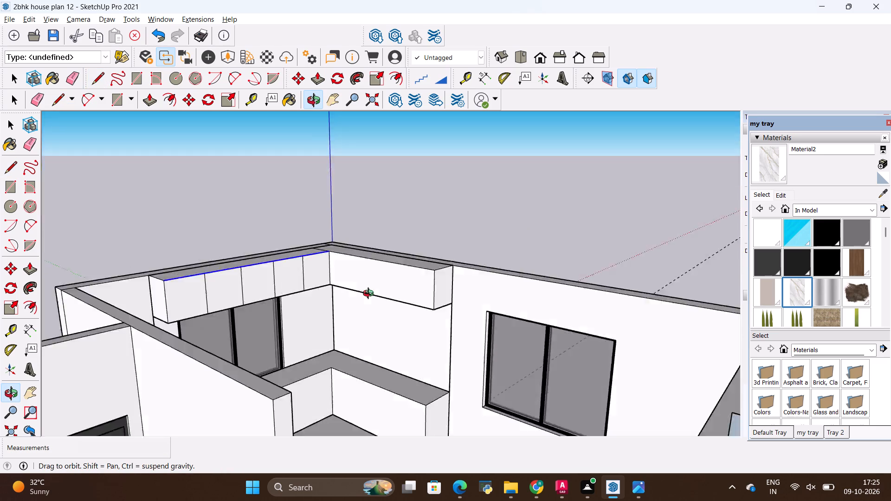
{"action": "middle_click_drag", "start_coordinate": [370, 295], "coordinate": [400, 304]}
{"action": "scroll", "coordinate": [397, 298], "scroll_direction": "down", "scroll_amount": 1}
{"action": "scroll", "coordinate": [385, 285], "scroll_direction": "up", "scroll_amount": 10}
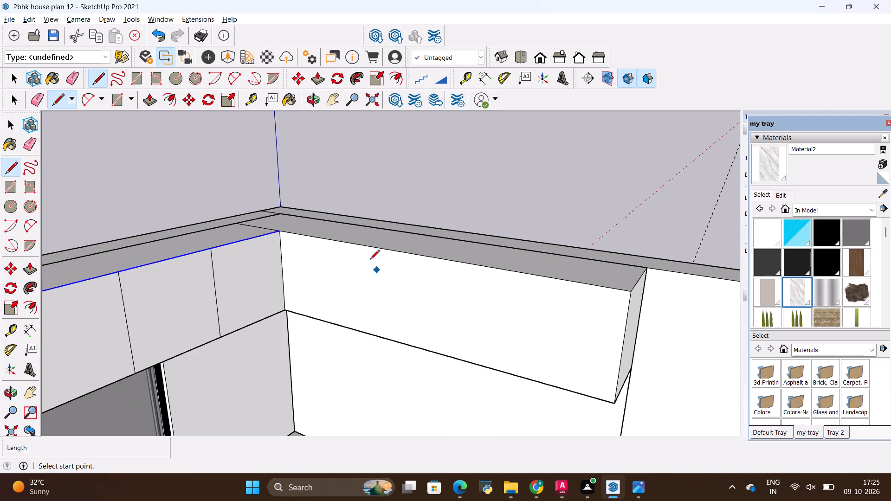
{"action": "key", "text": "space"}
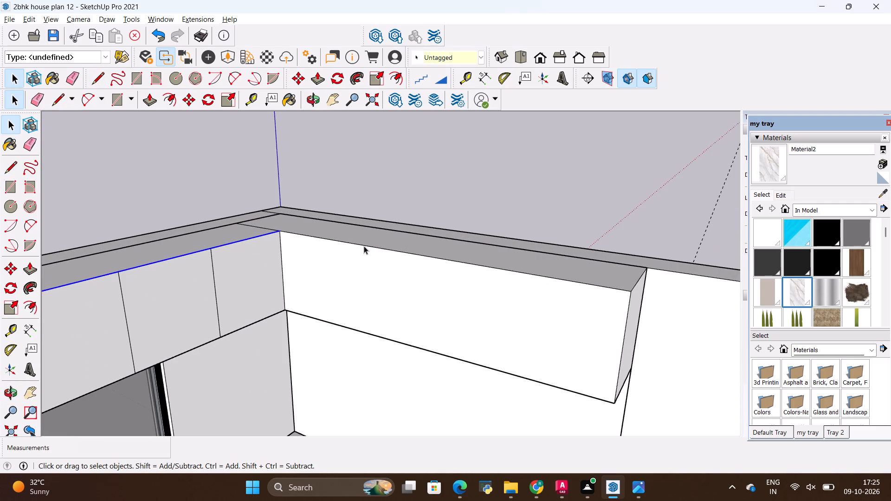
{"action": "left_click", "coordinate": [364, 246]}
{"action": "right_click", "coordinate": [364, 246]}
{"action": "left_click", "coordinate": [408, 315]}
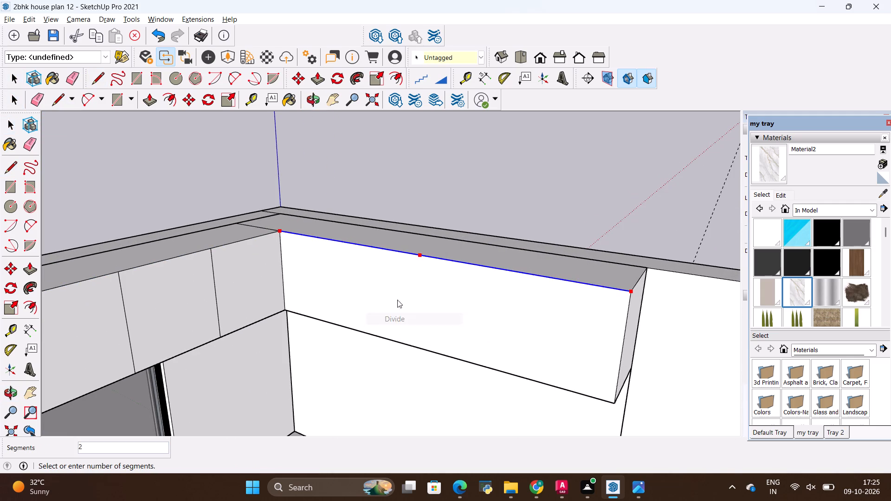
{"action": "left_click", "coordinate": [329, 249]}
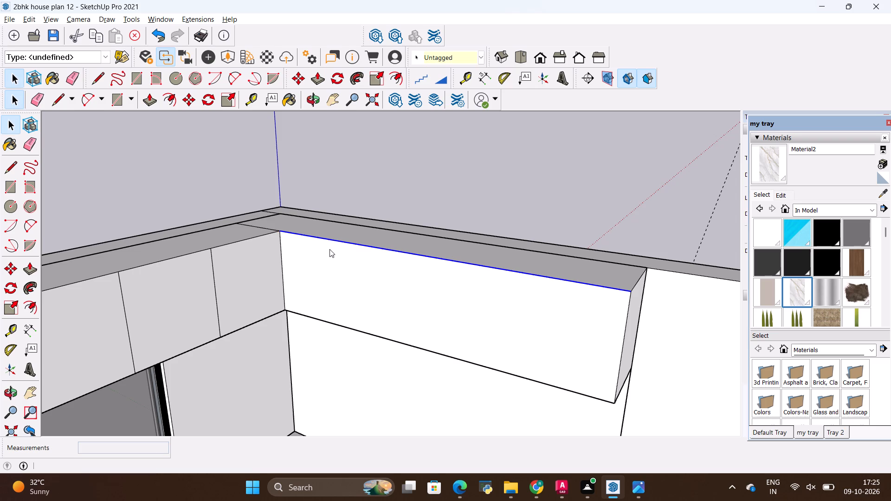
Draw four vertical lines from the division points down the side-wall overhead cabinet's front, splitting it into 5 door panels.
{"action": "key", "text": "l"}
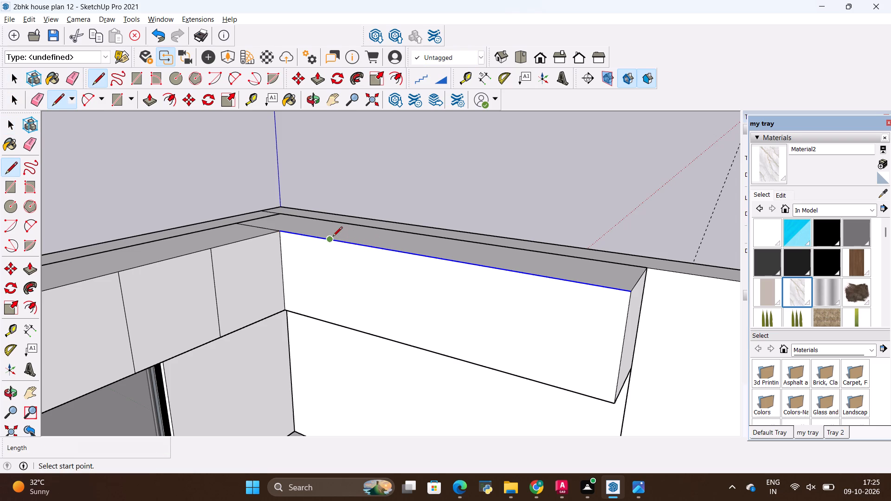
{"action": "left_click", "coordinate": [333, 237]}
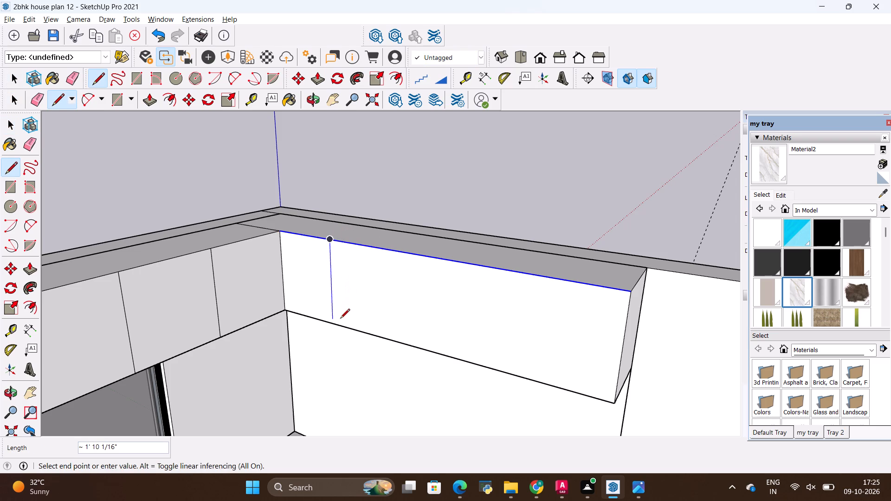
{"action": "left_click", "coordinate": [334, 324]}
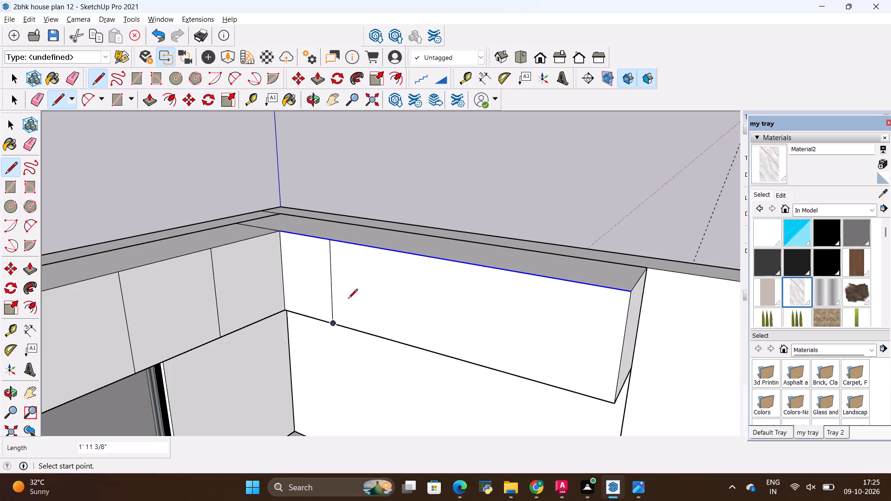
{"action": "left_click", "coordinate": [383, 251]}
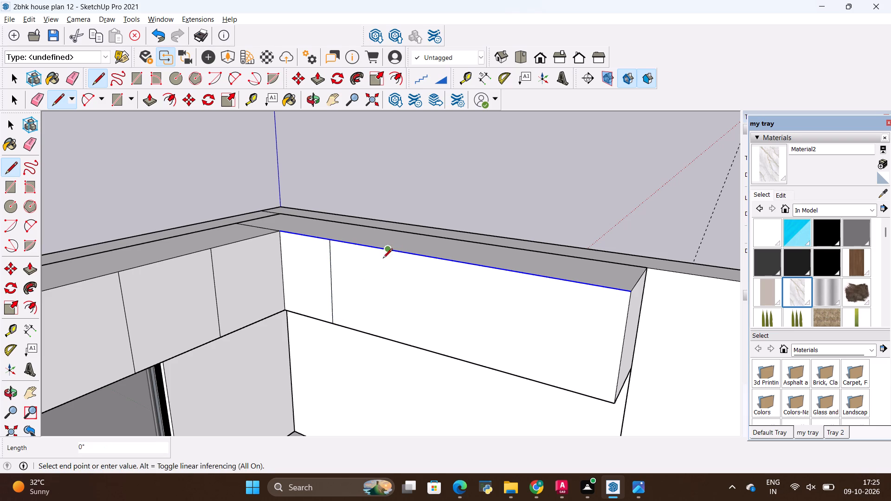
{"action": "left_click", "coordinate": [385, 343]}
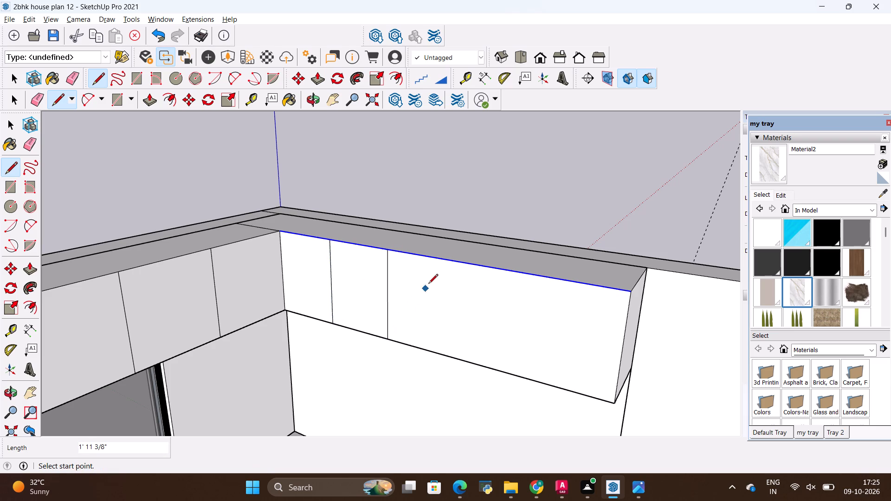
{"action": "left_click", "coordinate": [453, 263]}
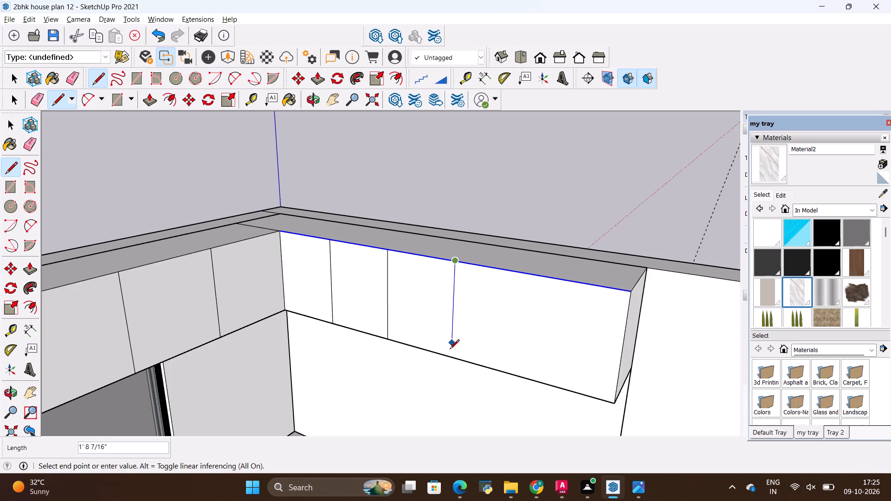
{"action": "left_click", "coordinate": [450, 353]}
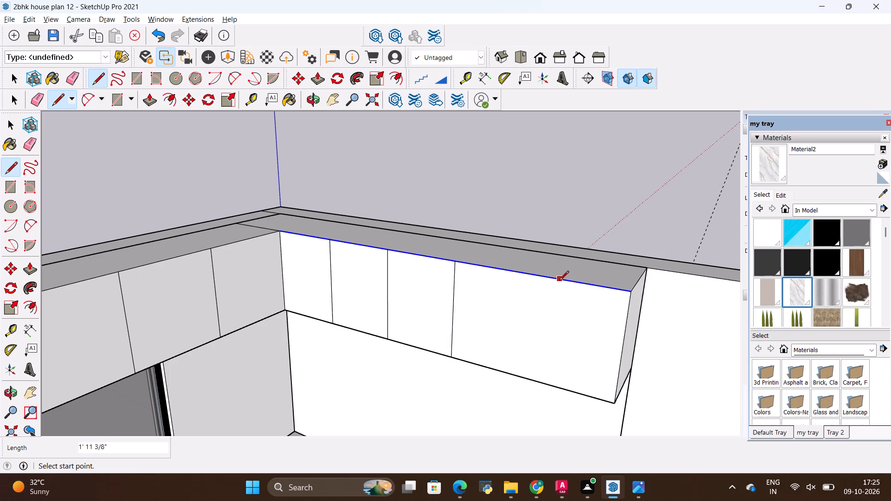
{"action": "left_click", "coordinate": [536, 278]}
{"action": "left_click", "coordinate": [525, 381]}
Examine the divided overhead cabinets and base counter, and check the base cabinet layout in the reference kitchen photo.
{"action": "scroll", "coordinate": [457, 279], "scroll_direction": "down", "scroll_amount": 5}
{"action": "scroll", "coordinate": [569, 271], "scroll_direction": "down", "scroll_amount": 5}
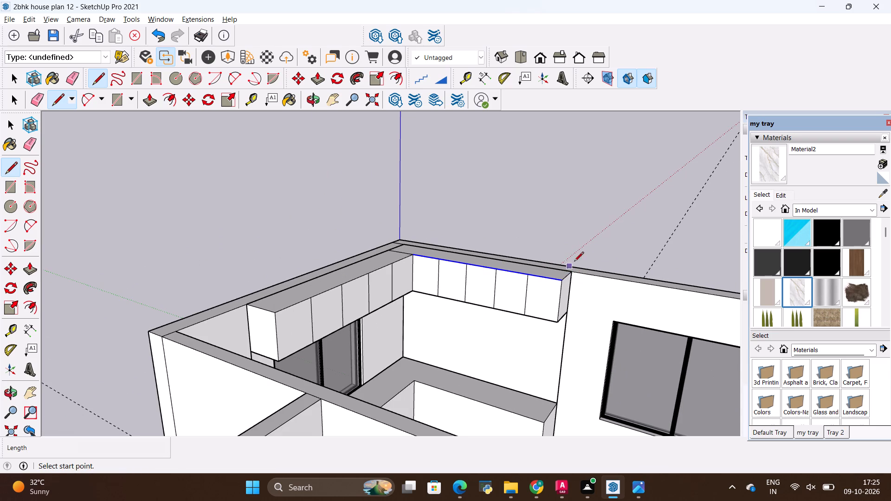
{"action": "middle_click_drag", "start_coordinate": [594, 254], "coordinate": [414, 190]}
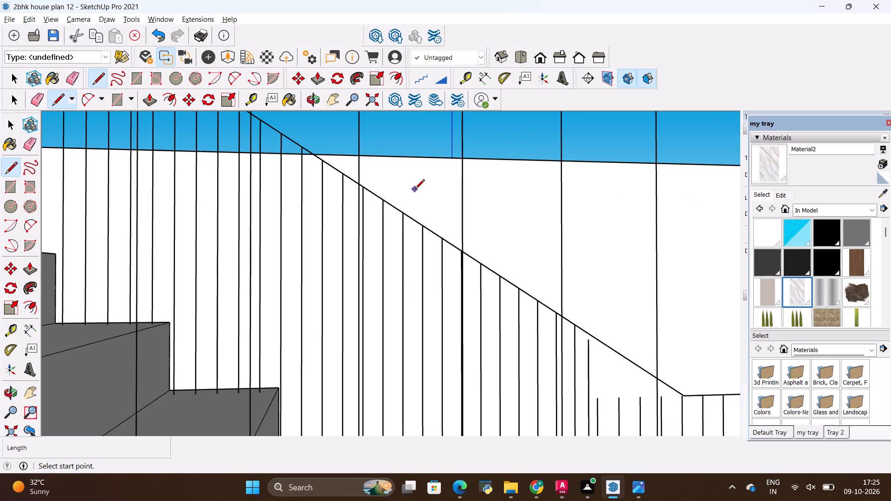
{"action": "middle_click_drag", "start_coordinate": [419, 189], "coordinate": [420, 447]}
{"action": "scroll", "coordinate": [408, 346], "scroll_direction": "down", "scroll_amount": 15}
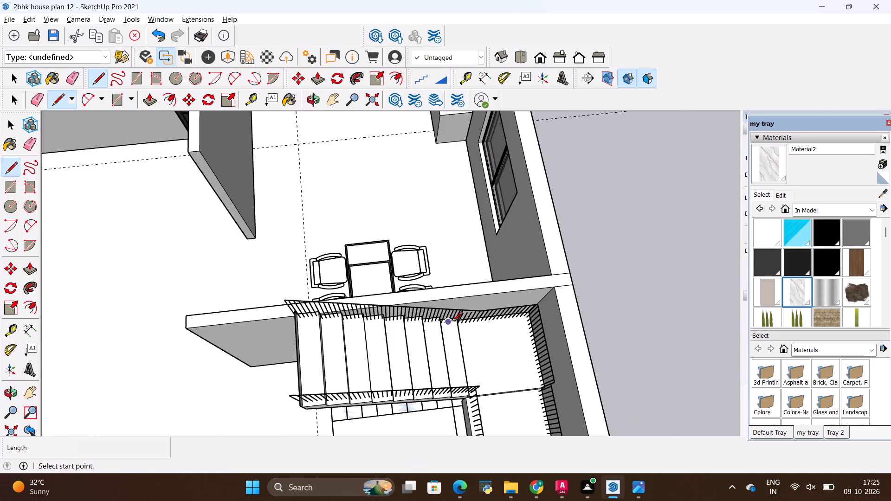
{"action": "scroll", "coordinate": [453, 322], "scroll_direction": "down", "scroll_amount": 7}
{"action": "scroll", "coordinate": [426, 221], "scroll_direction": "down", "scroll_amount": 5}
{"action": "scroll", "coordinate": [425, 151], "scroll_direction": "up", "scroll_amount": 8}
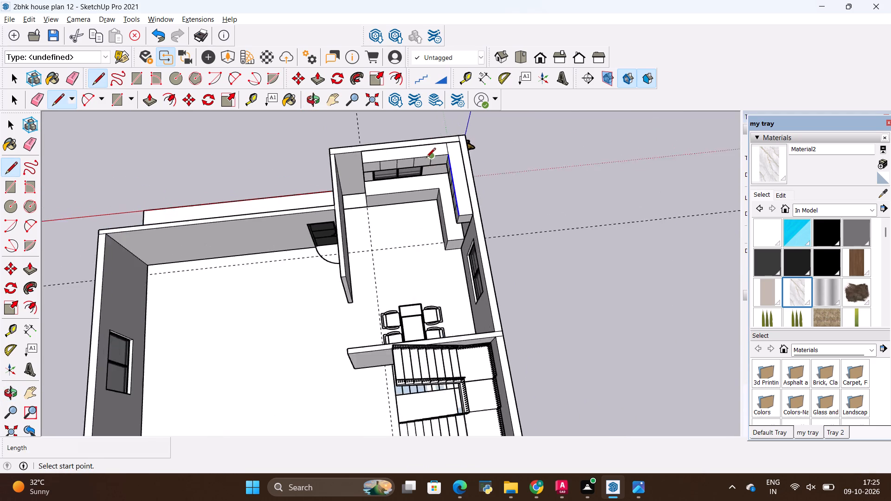
{"action": "scroll", "coordinate": [426, 158], "scroll_direction": "up", "scroll_amount": 7}
{"action": "middle_click_drag", "start_coordinate": [439, 228], "coordinate": [455, 152]}
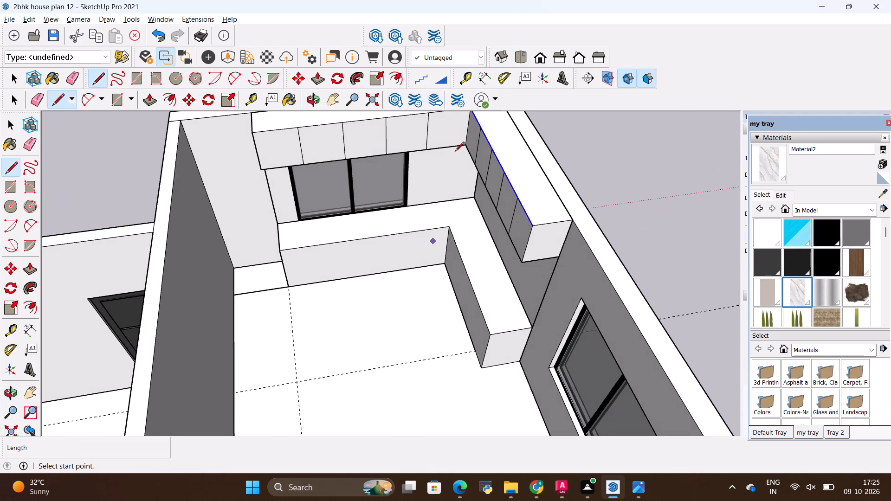
{"action": "key", "text": "alt+Tab"}
{"action": "key", "text": "alt+Tab"}
{"action": "key", "text": "alt+Tab"}
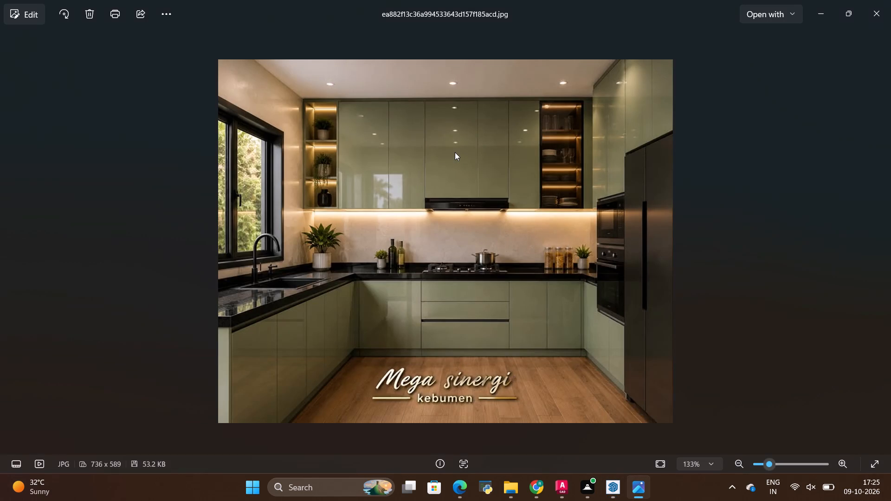
{"action": "key", "text": "alt+Tab"}
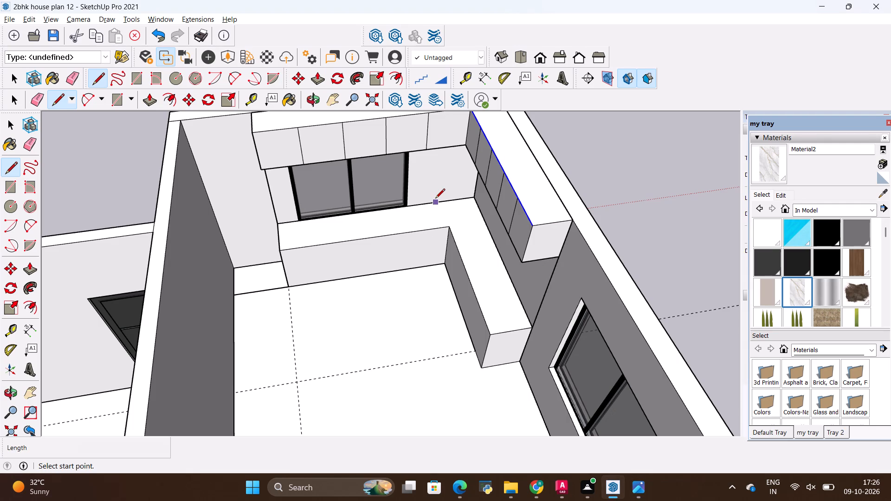
Place a vertical guide on the front of the counter below the window, 18" from its free end.
{"action": "scroll", "coordinate": [389, 218], "scroll_direction": "down", "scroll_amount": 4}
{"action": "middle_click_drag", "start_coordinate": [424, 254], "coordinate": [386, 206]}
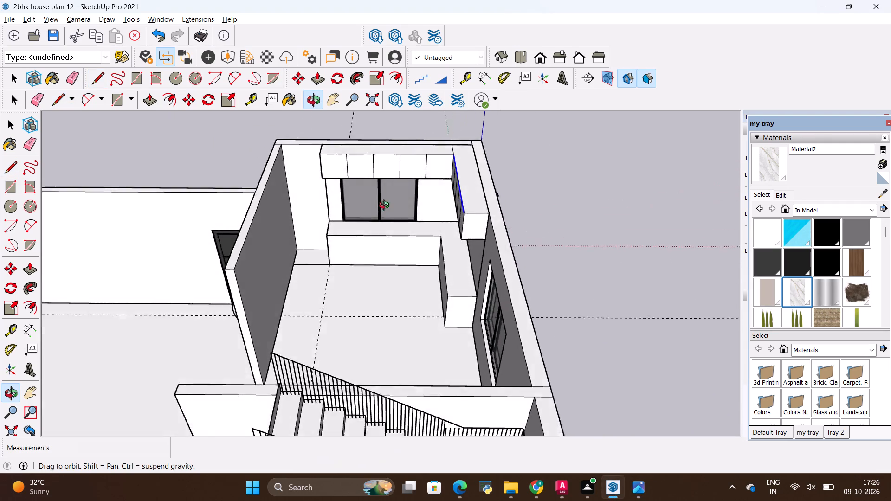
{"action": "middle_click_drag", "start_coordinate": [386, 206], "coordinate": [408, 224]}
{"action": "scroll", "coordinate": [408, 224], "scroll_direction": "down", "scroll_amount": 1}
{"action": "scroll", "coordinate": [375, 228], "scroll_direction": "up", "scroll_amount": 11}
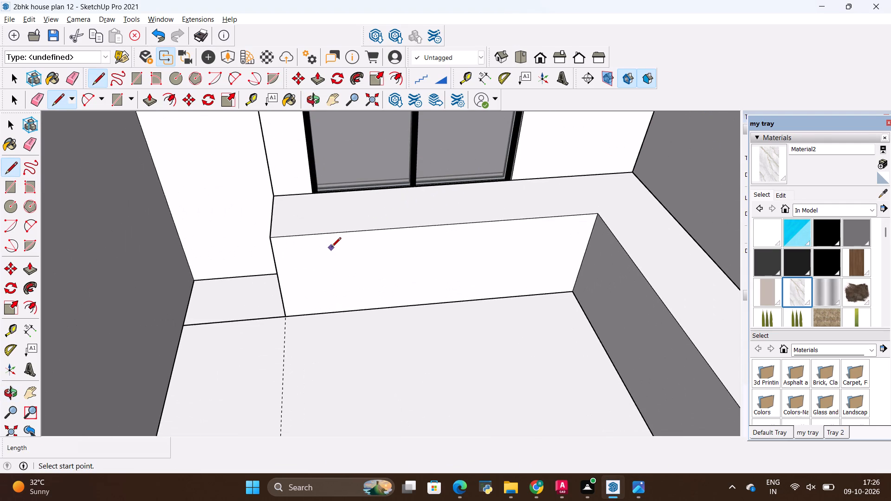
{"action": "key", "text": "t"}
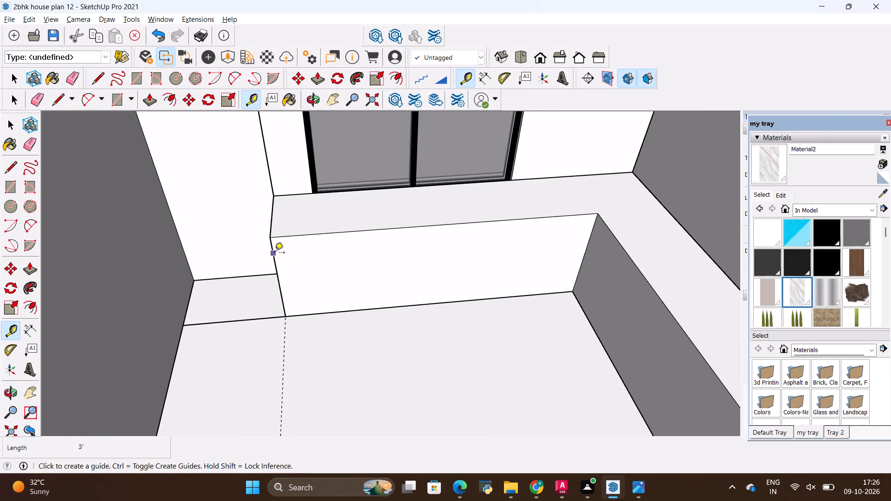
{"action": "left_click", "coordinate": [275, 253]}
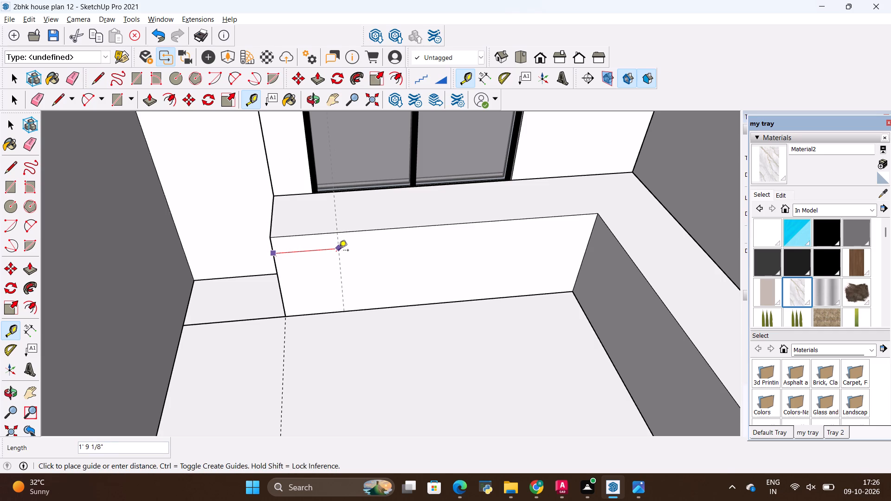
{"action": "type", "text": "18"}
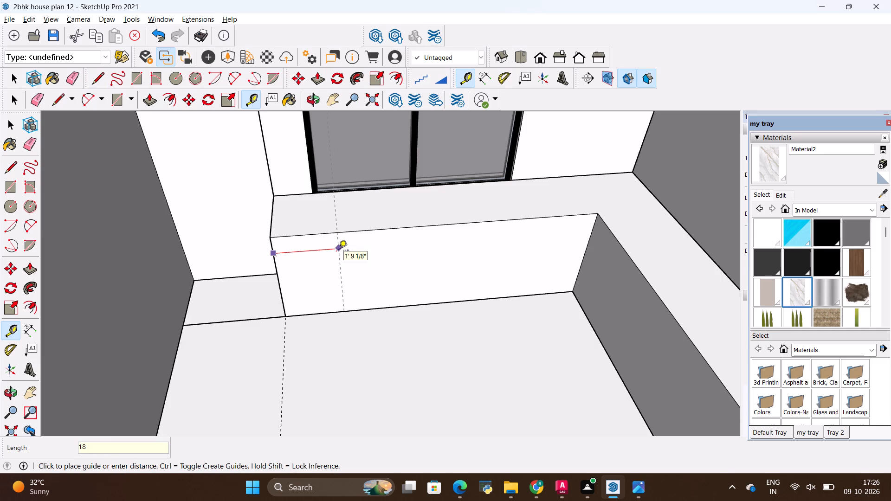
{"action": "key", "text": "shift+quotedbl"}
{"action": "key", "text": "Return"}
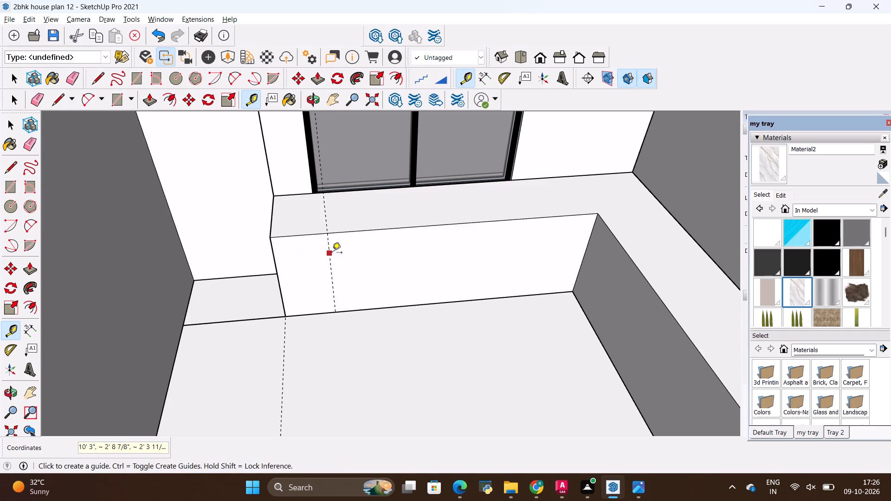
Place another vertical guide offset 18' from the first guide on the front of the counter below the window.
{"action": "left_click", "coordinate": [331, 253]}
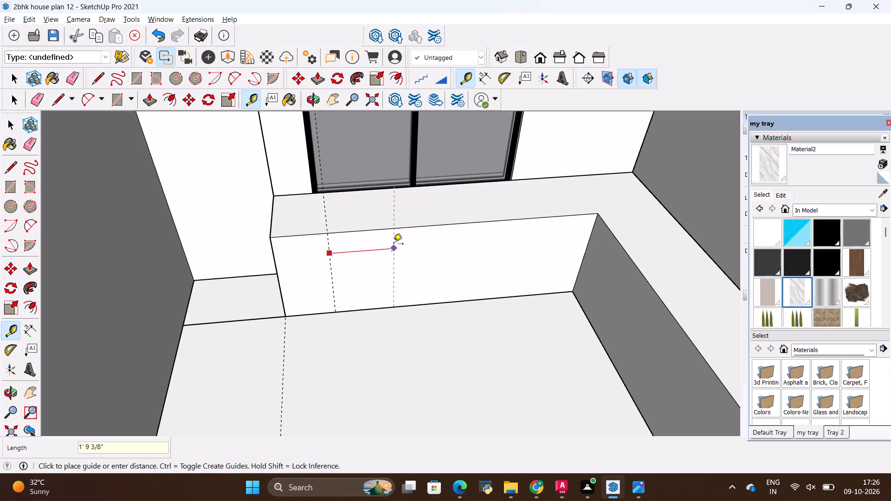
{"action": "key", "text": "BackSpace"}
{"action": "type", "text": "18'"}
{"action": "key", "text": "Return"}
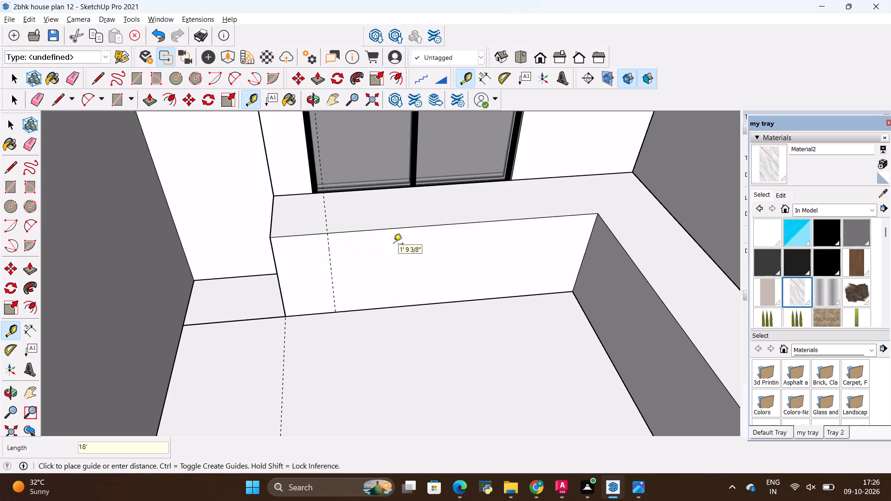
Place a vertical guide offset 18" from the existing guide on the front of the counter below the window.
{"action": "scroll", "coordinate": [394, 244], "scroll_direction": "up", "scroll_amount": 1}
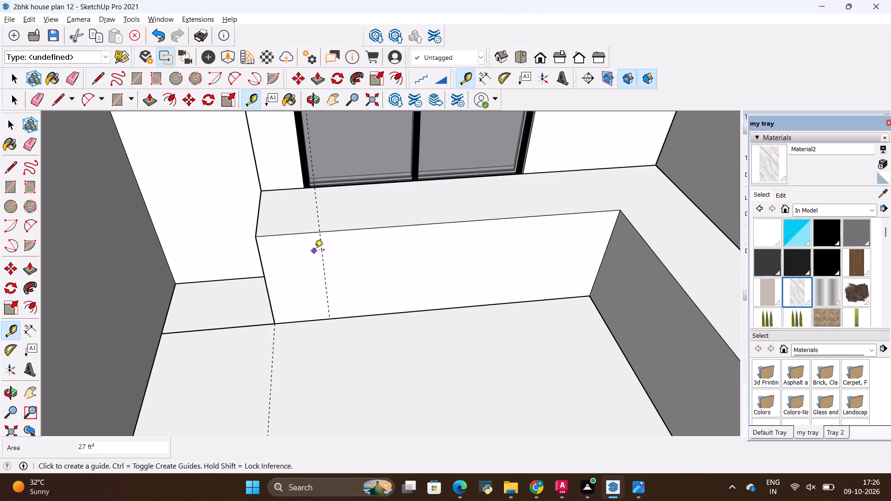
{"action": "left_click", "coordinate": [323, 249]}
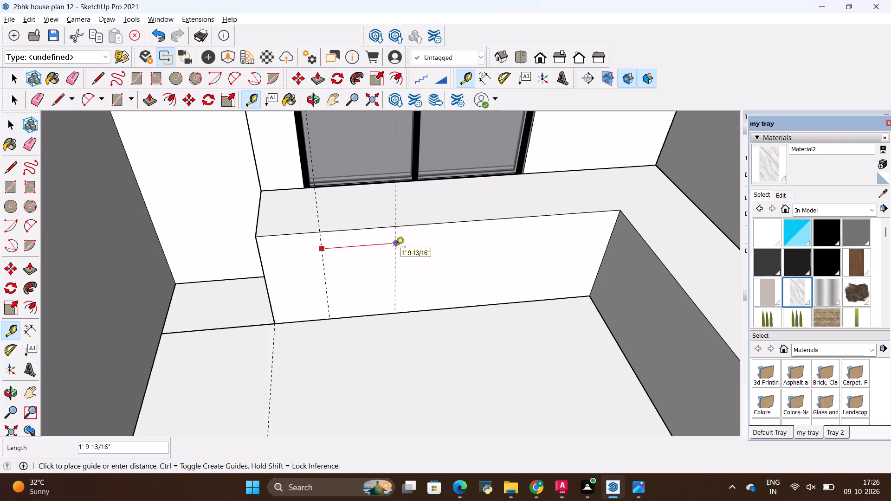
{"action": "key", "text": "BackSpace"}
{"action": "type", "text": "18"}
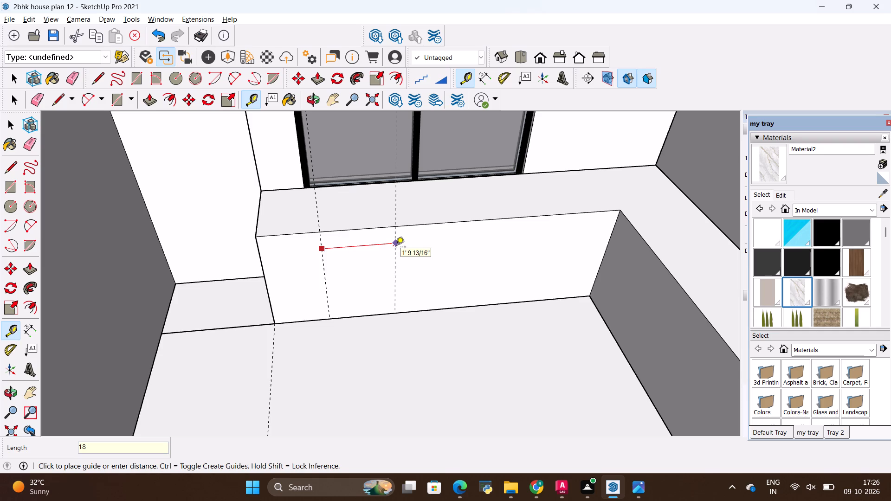
{"action": "key", "text": "shift+quotedbl"}
{"action": "key", "text": "Return"}
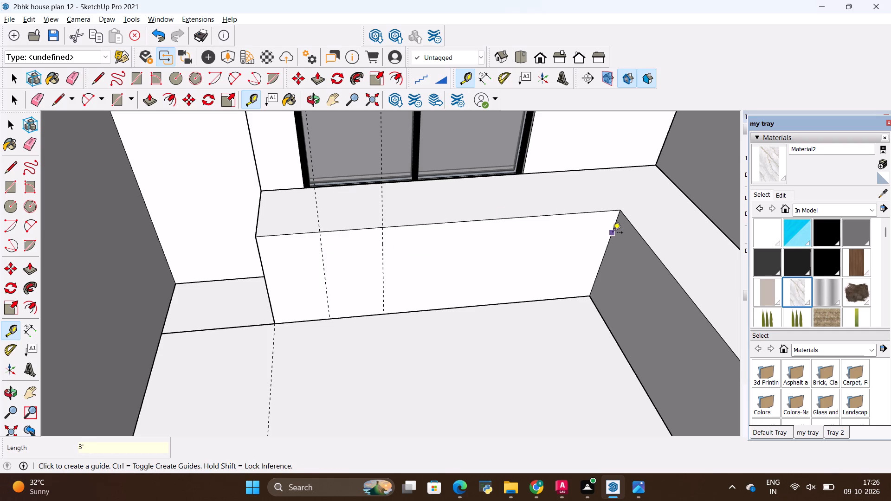
Place two vertical guides at successive 18" offsets from the inner corner edge on the same counter front.
{"action": "left_click", "coordinate": [613, 233]}
{"action": "key", "text": "BackSpace"}
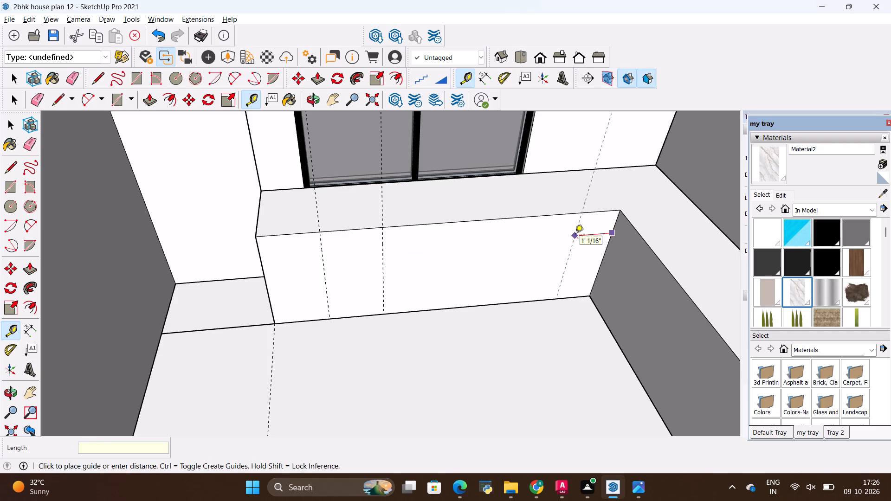
{"action": "type", "text": "18"}
{"action": "key", "text": "shift+quotedbl"}
{"action": "key", "text": "Return"}
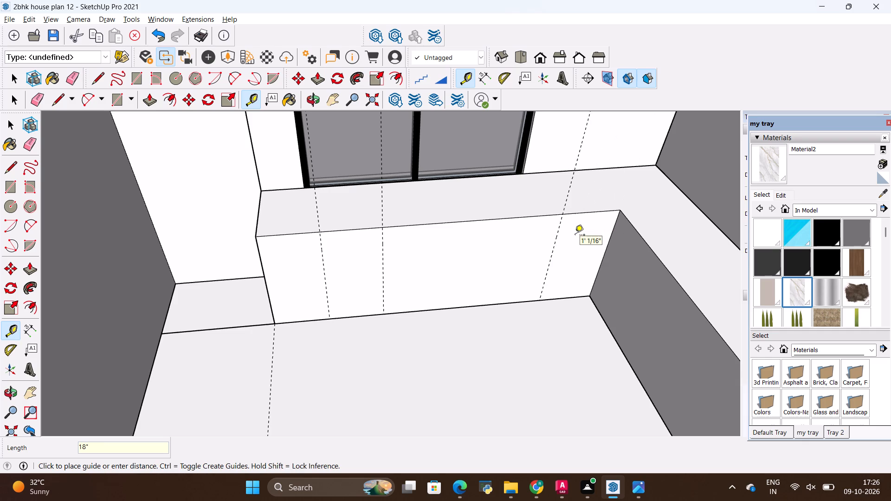
{"action": "left_click", "coordinate": [559, 230]}
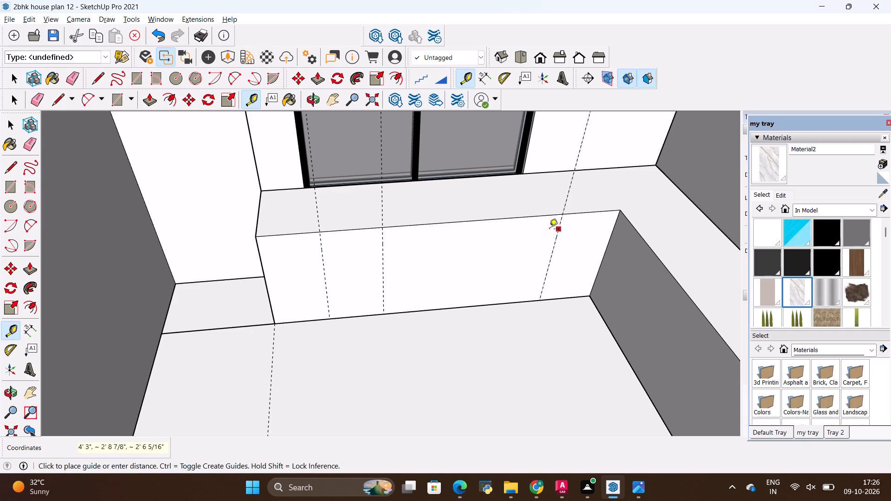
{"action": "key", "text": "BackSpace"}
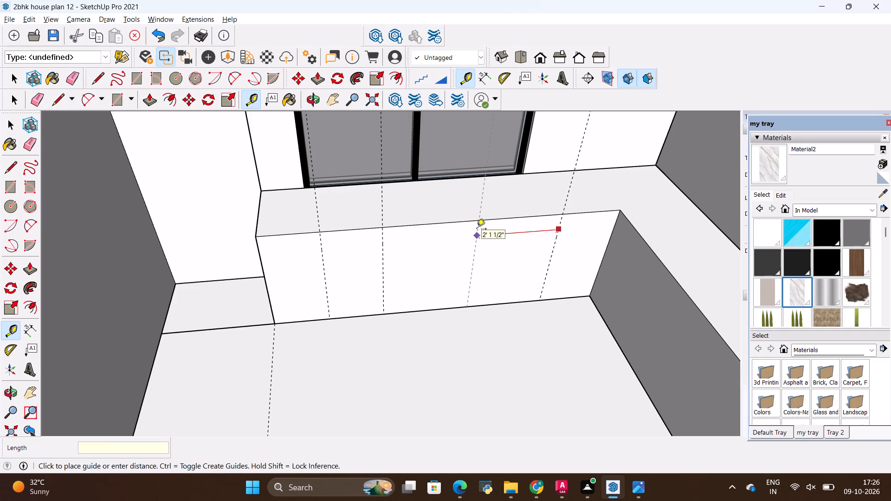
{"action": "type", "text": "18"}
{"action": "key", "text": "shift+quotedbl"}
{"action": "key", "text": "Return"}
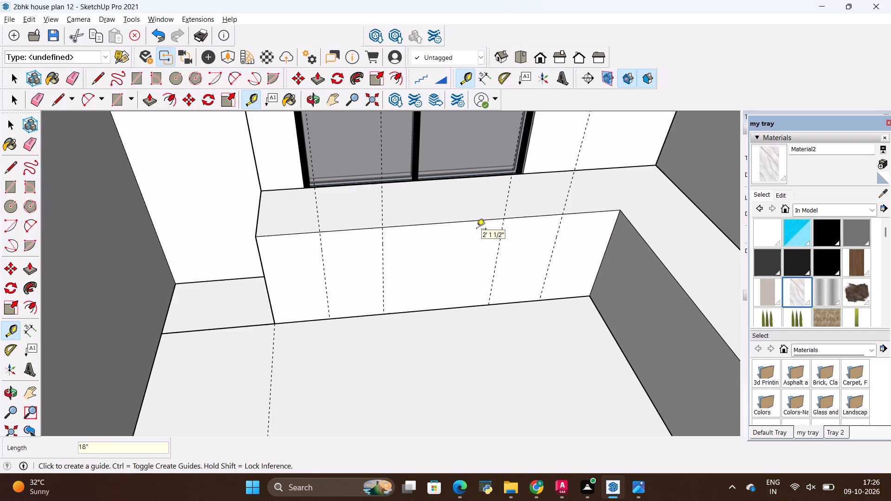
Draw four 1' 6" by 3' door rectangles on the counter front, two at each end, leaving the middle bay open.
{"action": "middle_click_drag", "start_coordinate": [466, 274], "coordinate": [457, 201]}
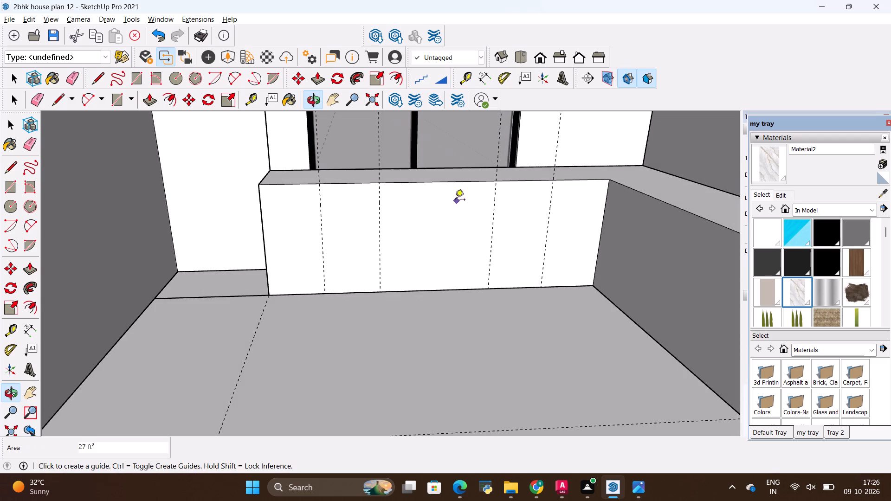
{"action": "key", "text": "space"}
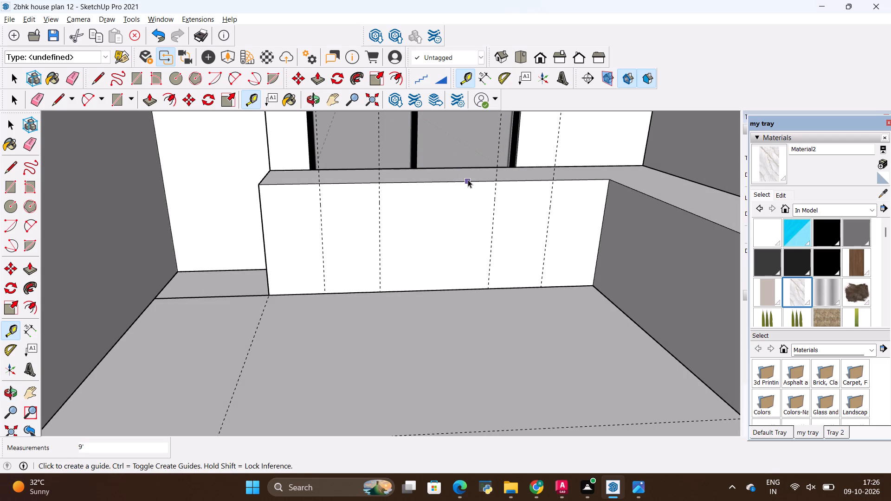
{"action": "key", "text": "r"}
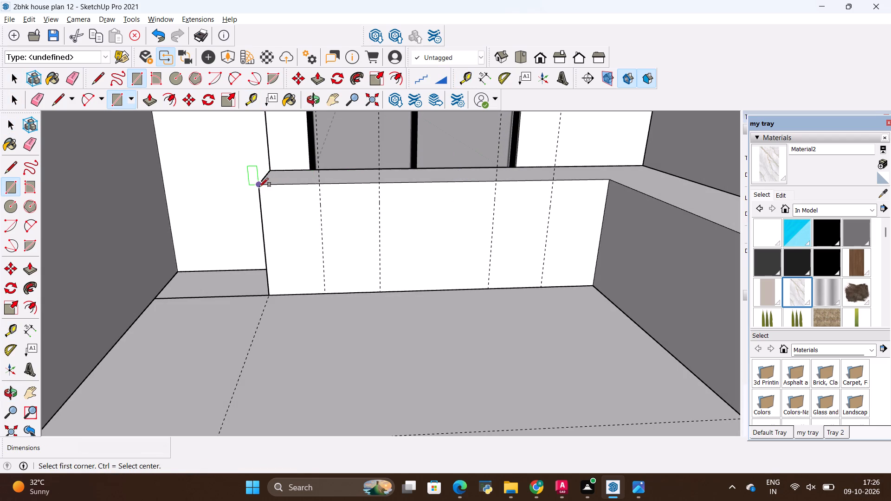
{"action": "left_click", "coordinate": [259, 187]}
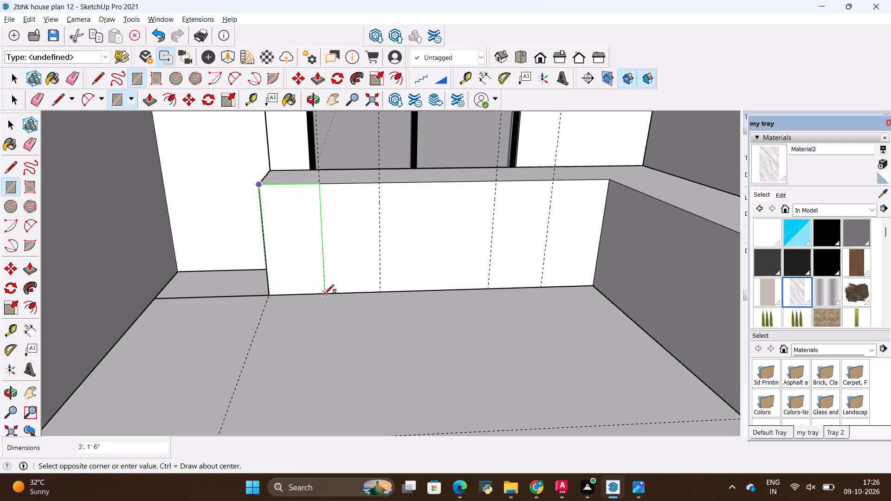
{"action": "left_click", "coordinate": [325, 294]}
{"action": "left_click", "coordinate": [323, 184]}
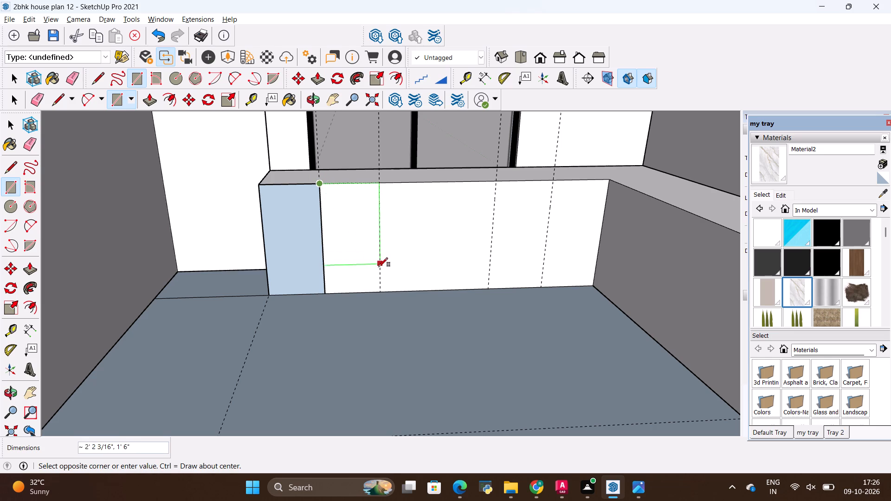
{"action": "left_click", "coordinate": [381, 292]}
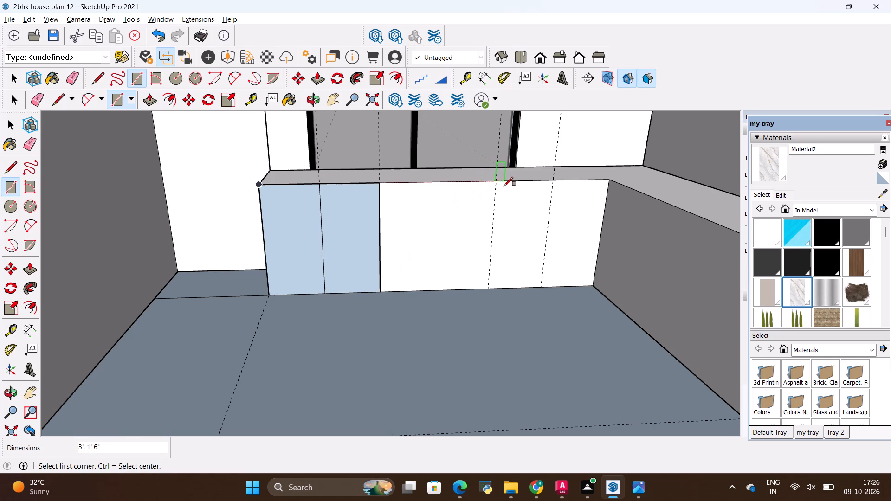
{"action": "left_click", "coordinate": [497, 182]}
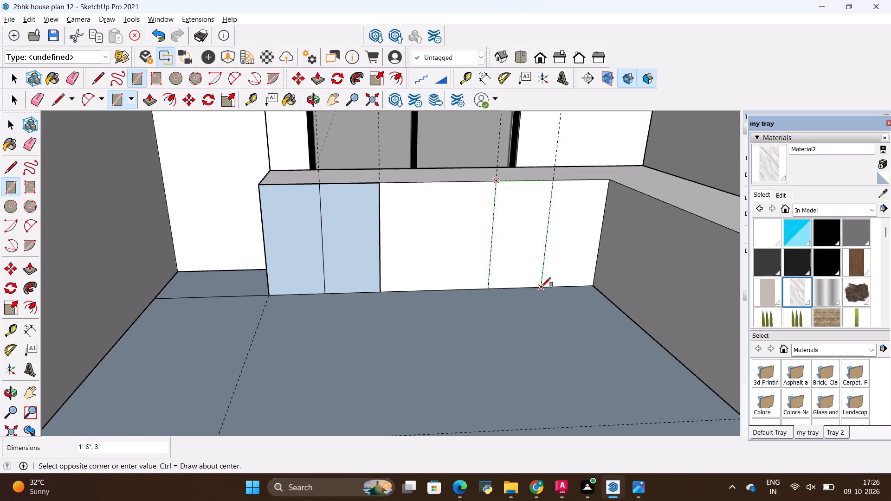
{"action": "left_click", "coordinate": [541, 287]}
{"action": "left_click", "coordinate": [552, 183]}
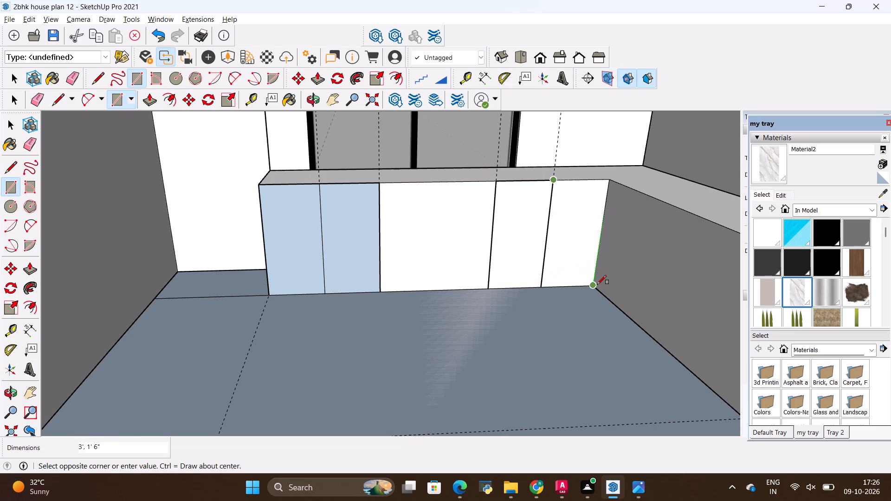
{"action": "left_click", "coordinate": [597, 284]}
Reverse the faces of the two door panels at the counter's free end.
{"action": "key", "text": "space"}
{"action": "right_click", "coordinate": [367, 234]}
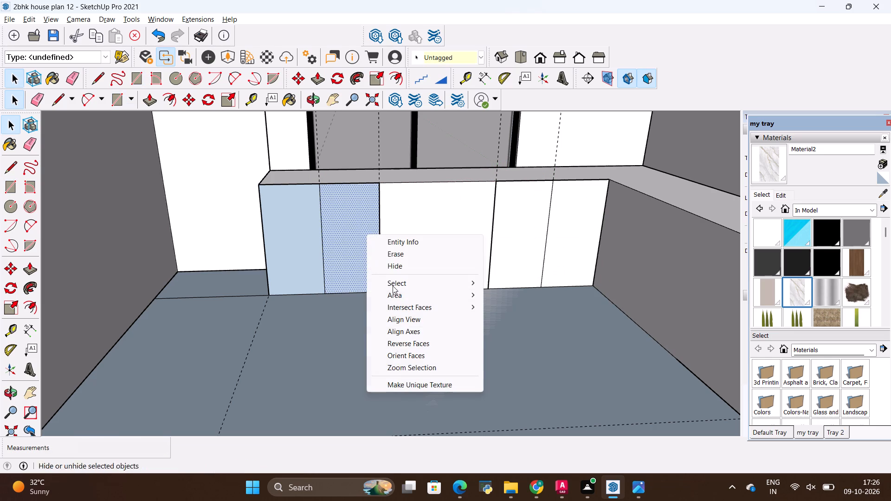
{"action": "left_click", "coordinate": [404, 340]}
{"action": "right_click", "coordinate": [310, 244]}
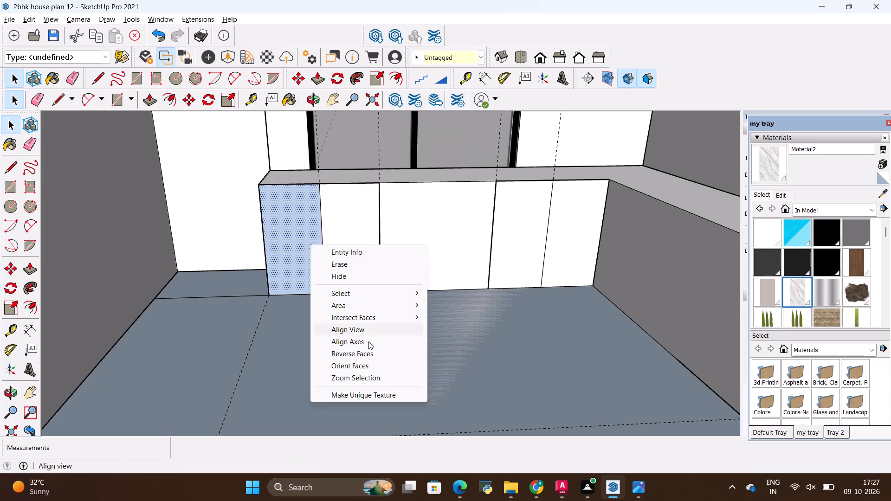
{"action": "left_click", "coordinate": [366, 350]}
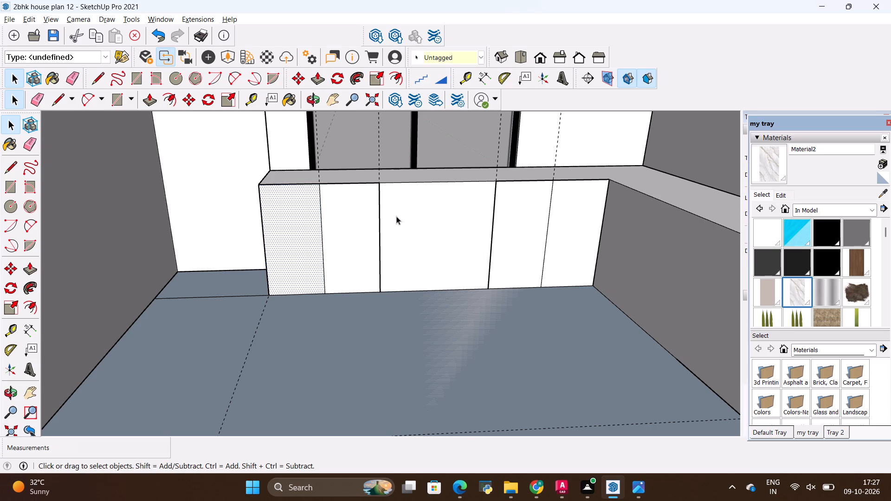
Divide the middle bay's vertical edge into 3 segments and draw two 3' horizontal lines across to form three drawer fronts.
{"action": "key", "text": "space"}
{"action": "left_click", "coordinate": [378, 226]}
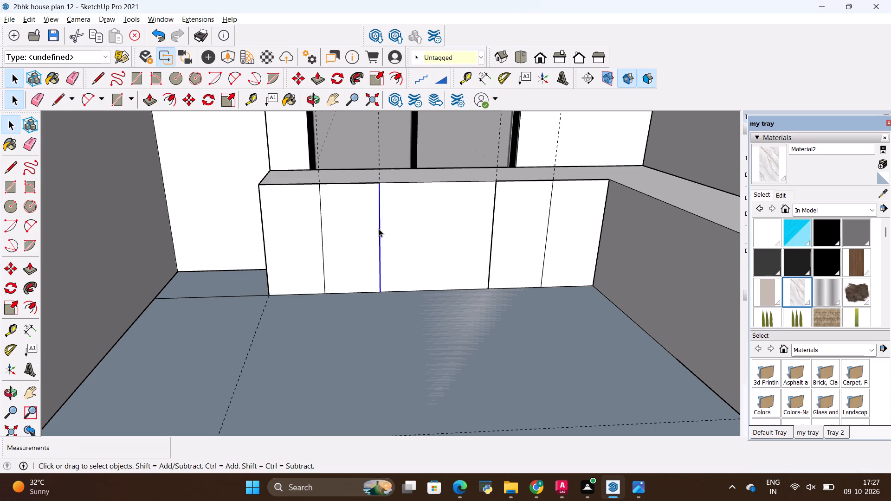
{"action": "right_click", "coordinate": [379, 229]}
{"action": "left_click", "coordinate": [400, 297]}
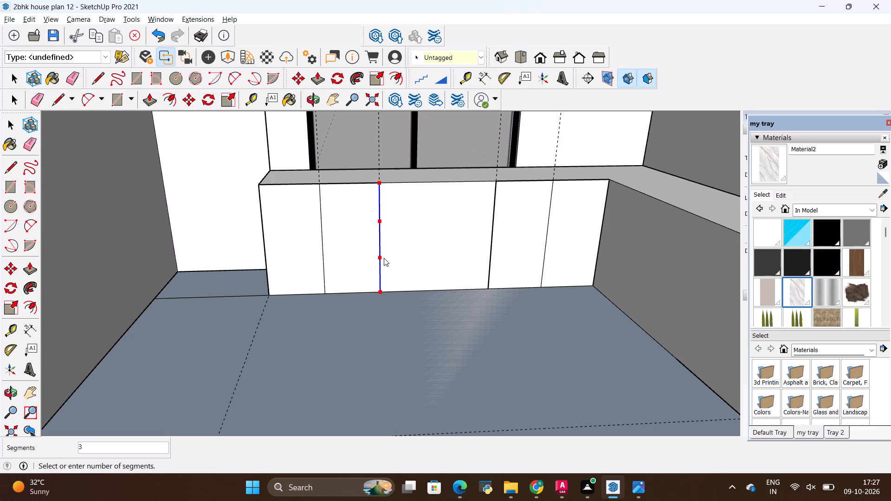
{"action": "left_click", "coordinate": [384, 258]}
{"action": "key", "text": "l"}
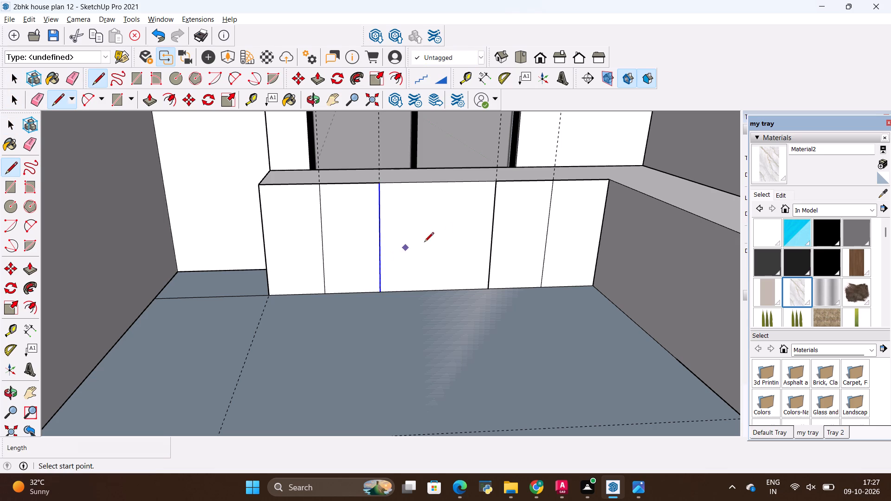
{"action": "left_click", "coordinate": [378, 217]}
{"action": "left_click", "coordinate": [492, 216]}
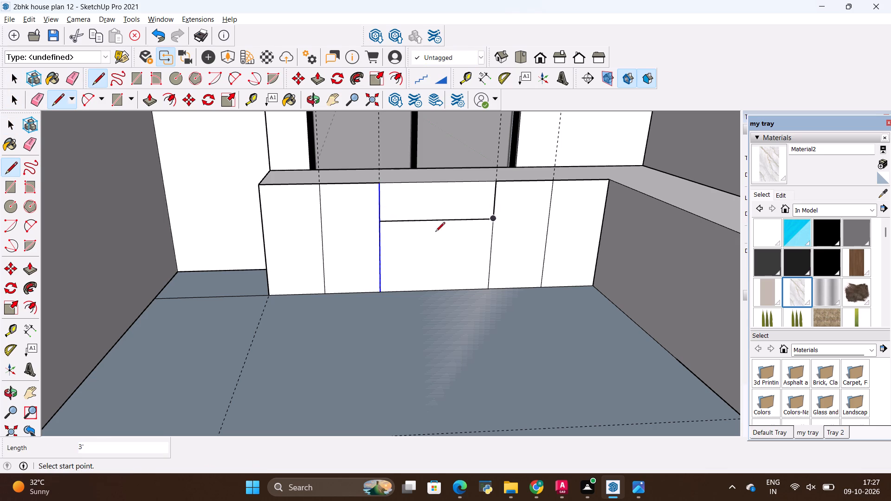
{"action": "left_click", "coordinate": [381, 255]}
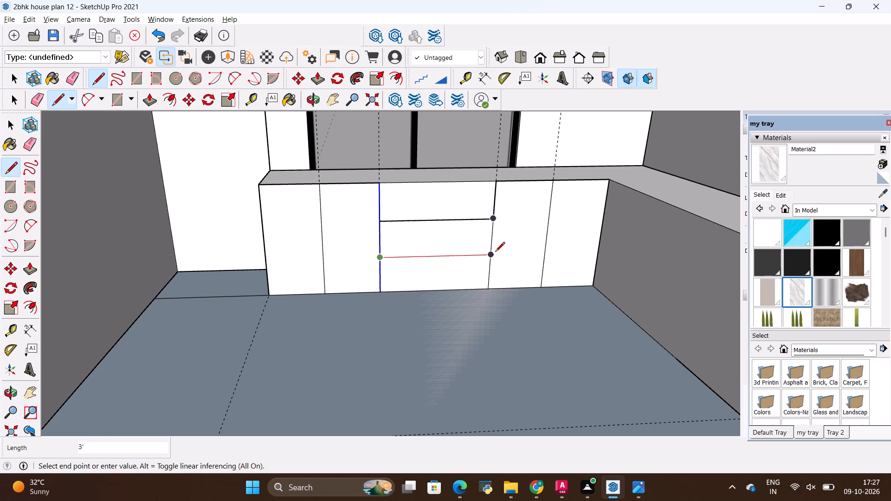
{"action": "left_click", "coordinate": [495, 252]}
{"action": "key", "text": "space"}
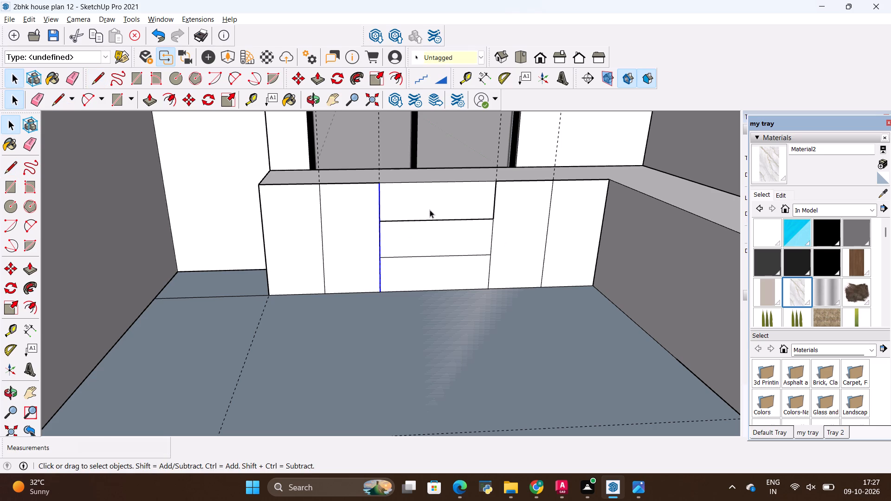
{"action": "left_click", "coordinate": [513, 211]}
{"action": "left_click", "coordinate": [442, 203]}
{"action": "left_click", "coordinate": [448, 242]}
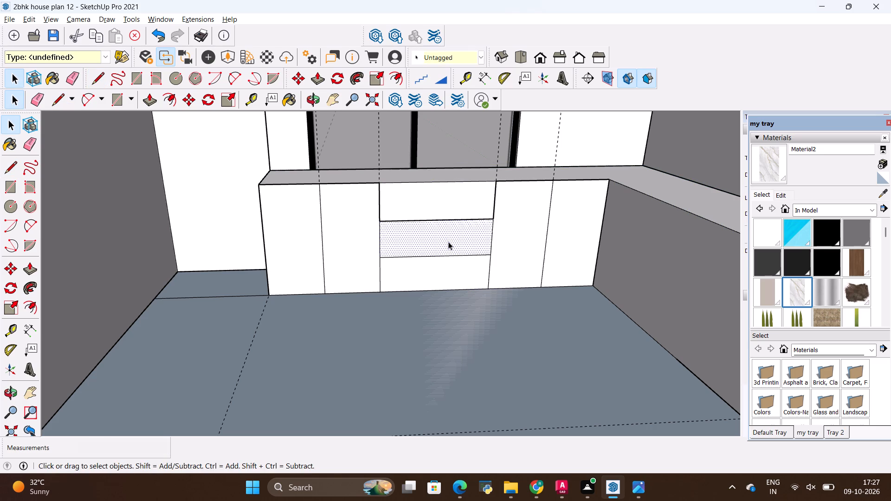
{"action": "left_click", "coordinate": [460, 205]}
Erase the four vertical guides crossing the countertop and base cabinet front below the window.
{"action": "middle_click_drag", "start_coordinate": [491, 213], "coordinate": [497, 249]}
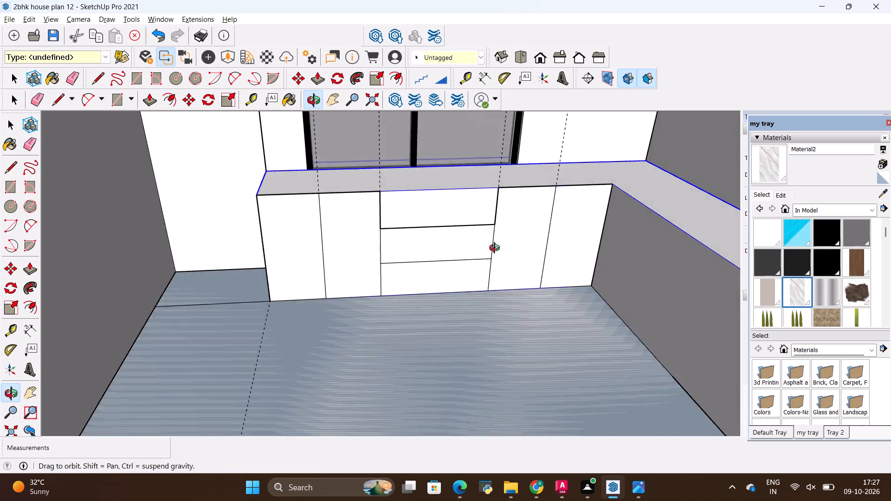
{"action": "middle_click_drag", "start_coordinate": [497, 249], "coordinate": [492, 336]}
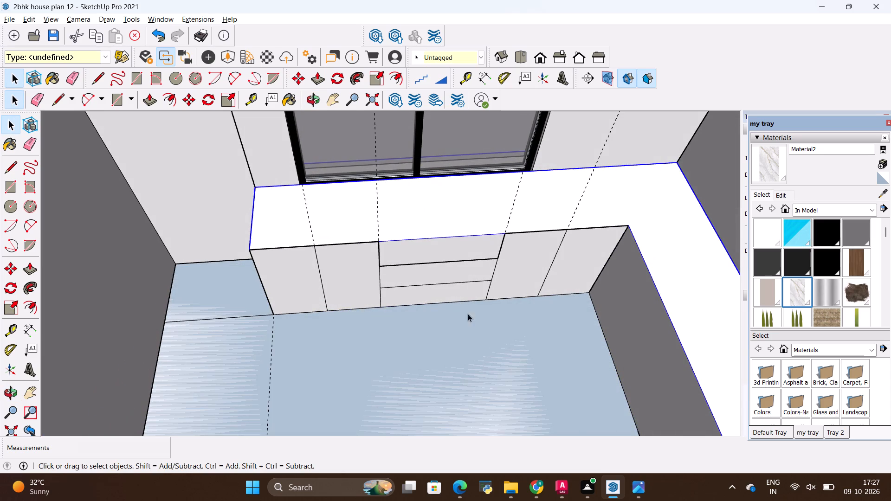
{"action": "key", "text": "e"}
{"action": "left_click_drag", "start_coordinate": [291, 232], "coordinate": [575, 198]}
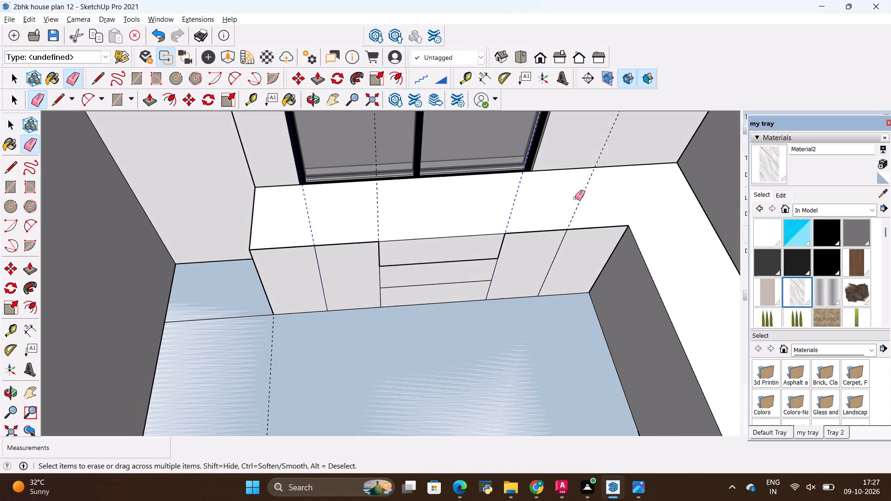
{"action": "left_click_drag", "start_coordinate": [575, 198], "coordinate": [583, 198]}
{"action": "left_click_drag", "start_coordinate": [413, 225], "coordinate": [329, 230]}
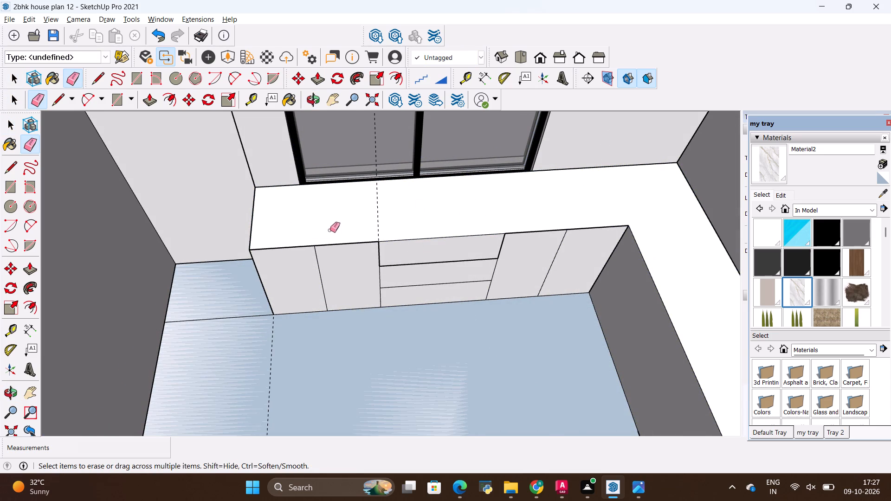
{"action": "left_click_drag", "start_coordinate": [389, 213], "coordinate": [359, 224]}
Check by selecting them whether the door and drawer panels on the base cabinet front below the window are separate faces.
{"action": "scroll", "coordinate": [378, 214], "scroll_direction": "down", "scroll_amount": 5}
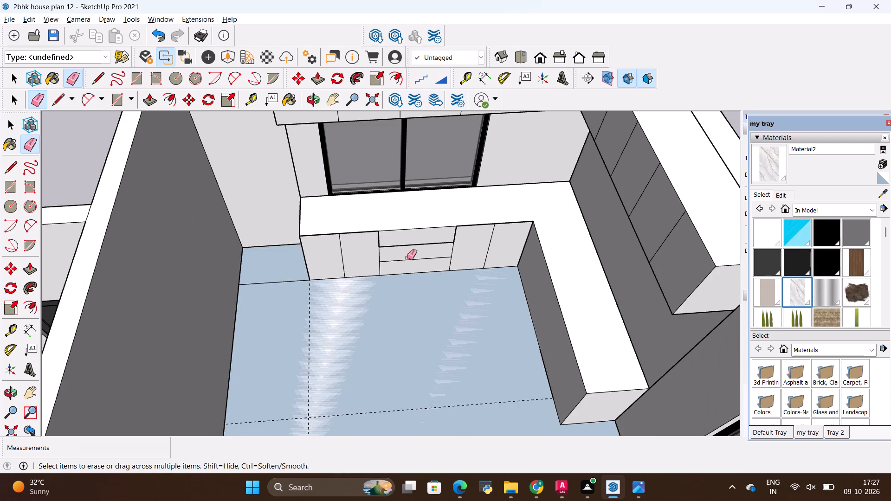
{"action": "middle_click_drag", "start_coordinate": [416, 287], "coordinate": [481, 193]}
{"action": "scroll", "coordinate": [479, 195], "scroll_direction": "up", "scroll_amount": 6}
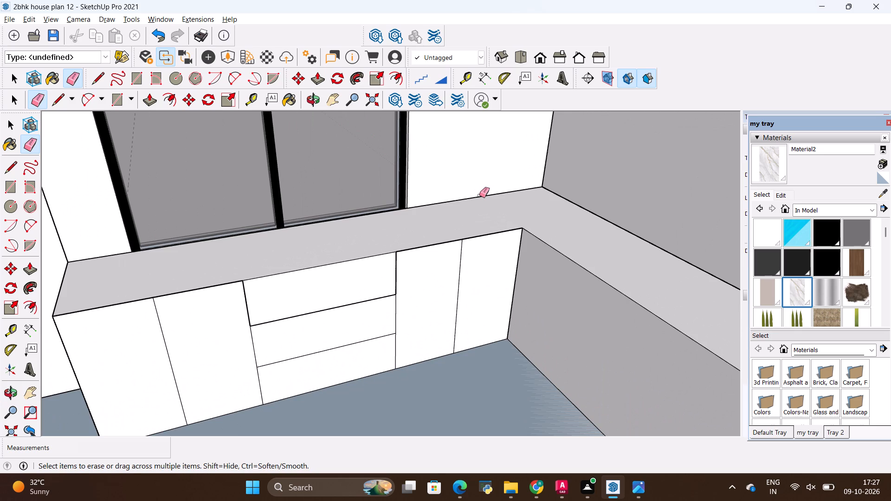
{"action": "type", "text": "c"}
{"action": "key", "text": "space"}
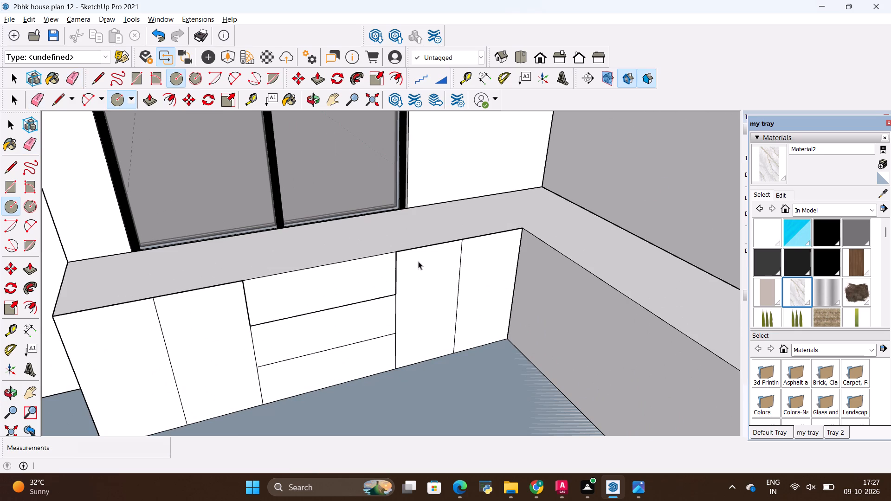
{"action": "scroll", "coordinate": [484, 257], "scroll_direction": "up", "scroll_amount": 6}
{"action": "left_click", "coordinate": [480, 256]}
{"action": "left_click", "coordinate": [387, 276]}
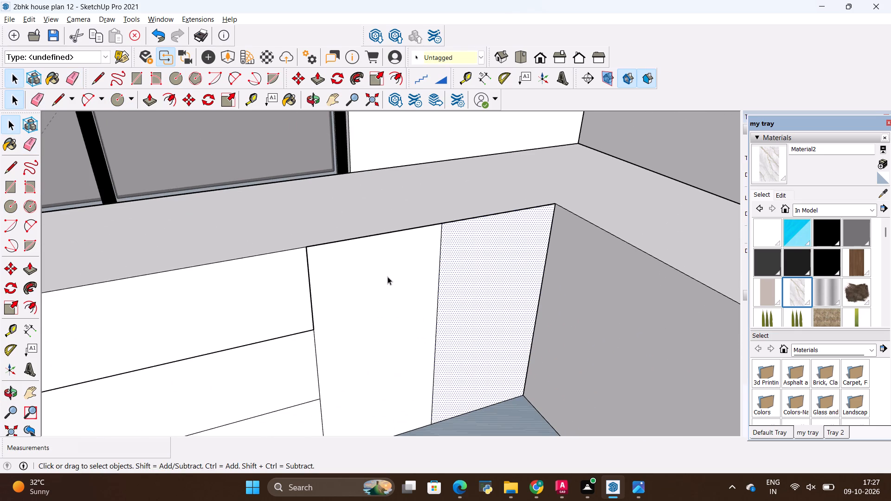
{"action": "scroll", "coordinate": [400, 272], "scroll_direction": "down", "scroll_amount": 10}
{"action": "left_click", "coordinate": [370, 282]}
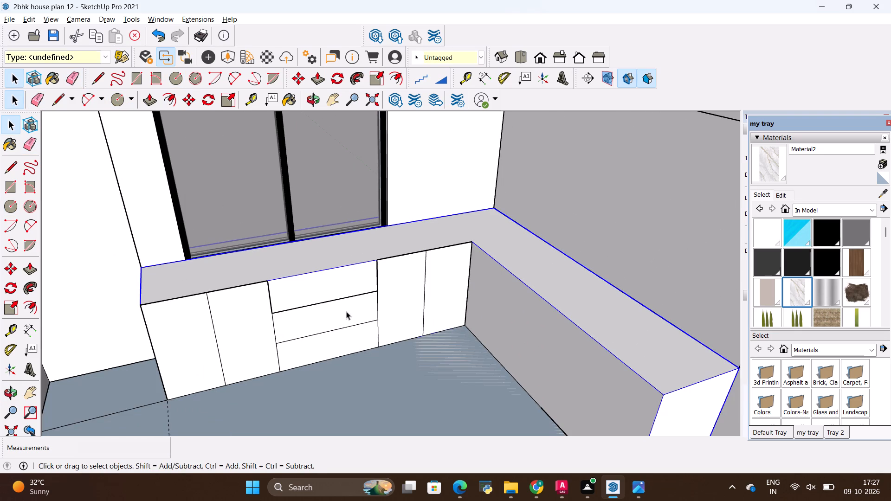
{"action": "left_click", "coordinate": [346, 311]}
{"action": "left_click", "coordinate": [340, 276]}
{"action": "scroll", "coordinate": [315, 277], "scroll_direction": "up", "scroll_amount": 3}
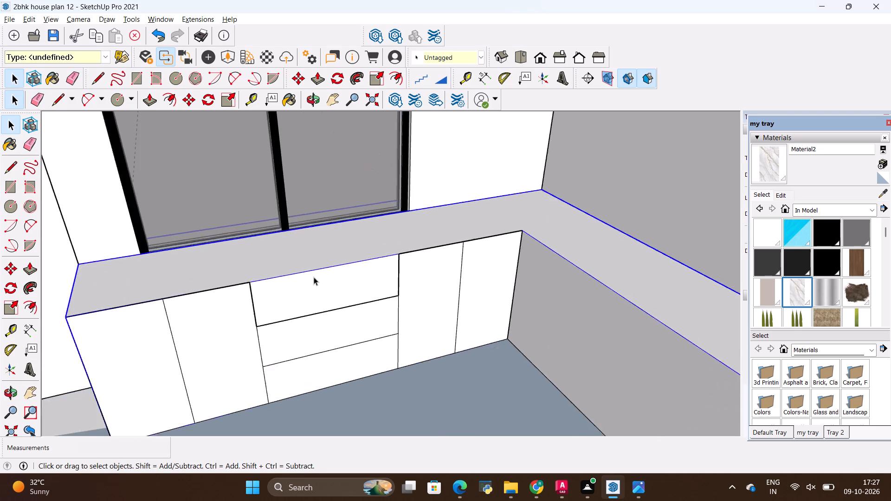
{"action": "scroll", "coordinate": [314, 277], "scroll_direction": "up", "scroll_amount": 7}
{"action": "left_click", "coordinate": [316, 278]}
{"action": "left_click", "coordinate": [394, 225]}
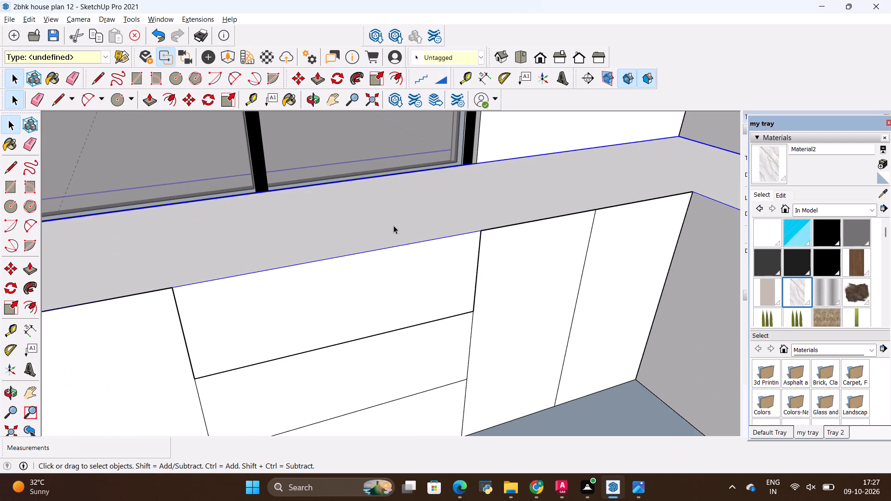
{"action": "left_click", "coordinate": [426, 270]}
{"action": "scroll", "coordinate": [426, 271], "scroll_direction": "down", "scroll_amount": 17}
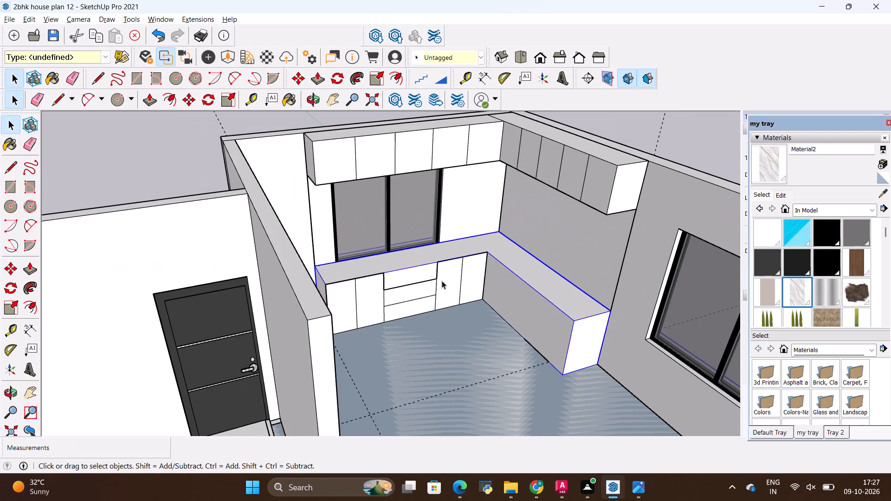
{"action": "left_click", "coordinate": [459, 330]}
{"action": "double_click", "coordinate": [437, 272]}
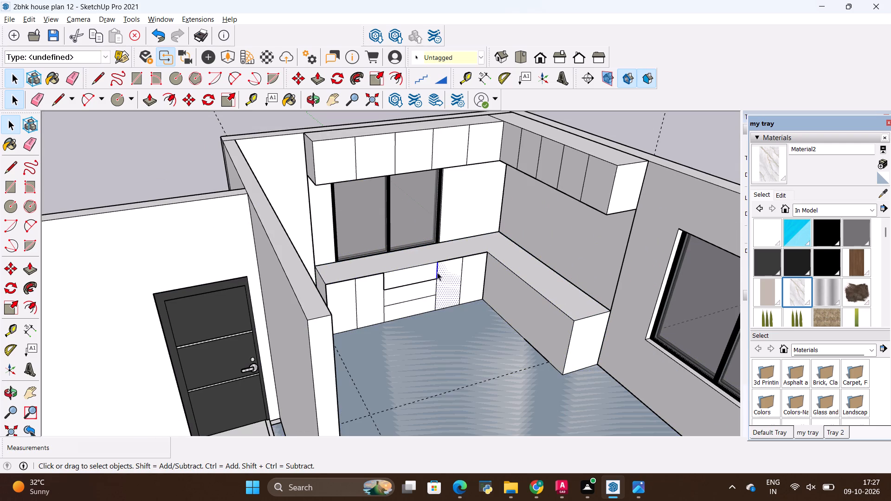
{"action": "left_click", "coordinate": [423, 272]}
Draw a 3' line along the top edge of the middle bay to close the top drawer front into its own face.
{"action": "scroll", "coordinate": [423, 272], "scroll_direction": "up", "scroll_amount": 11}
{"action": "middle_click_drag", "start_coordinate": [420, 275], "coordinate": [472, 274]}
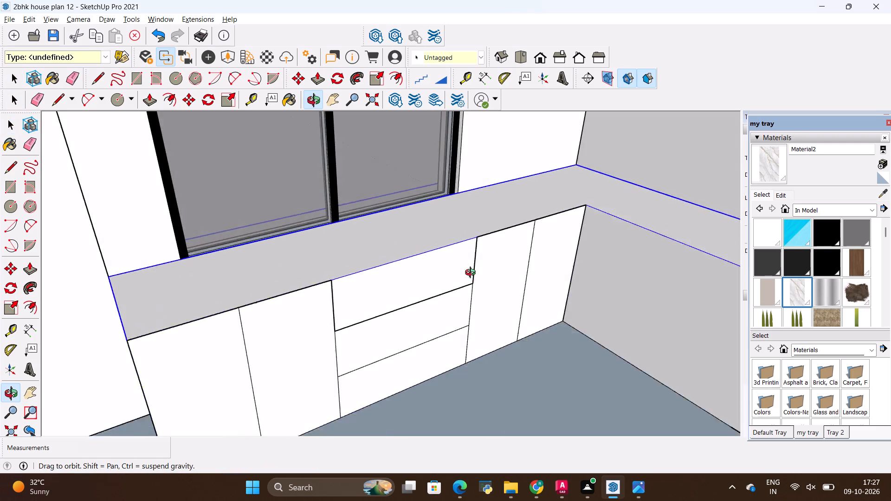
{"action": "middle_click_drag", "start_coordinate": [472, 274], "coordinate": [432, 280]}
{"action": "key", "text": "l"}
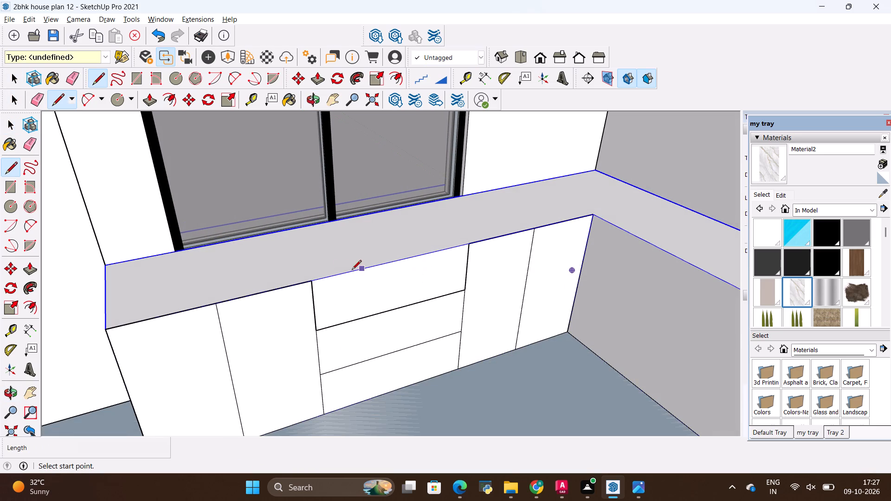
{"action": "left_click", "coordinate": [307, 281]}
{"action": "left_click", "coordinate": [469, 239]}
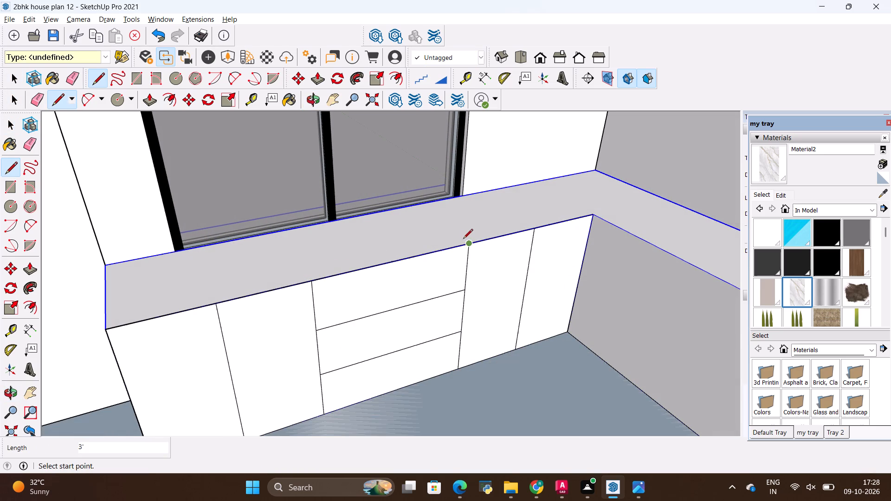
{"action": "key", "text": "space"}
{"action": "left_click", "coordinate": [370, 286]}
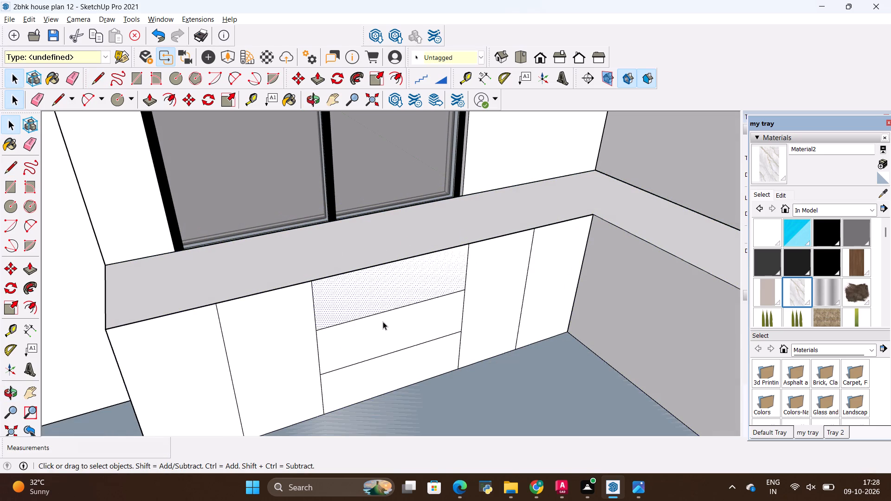
{"action": "left_click", "coordinate": [386, 334]}
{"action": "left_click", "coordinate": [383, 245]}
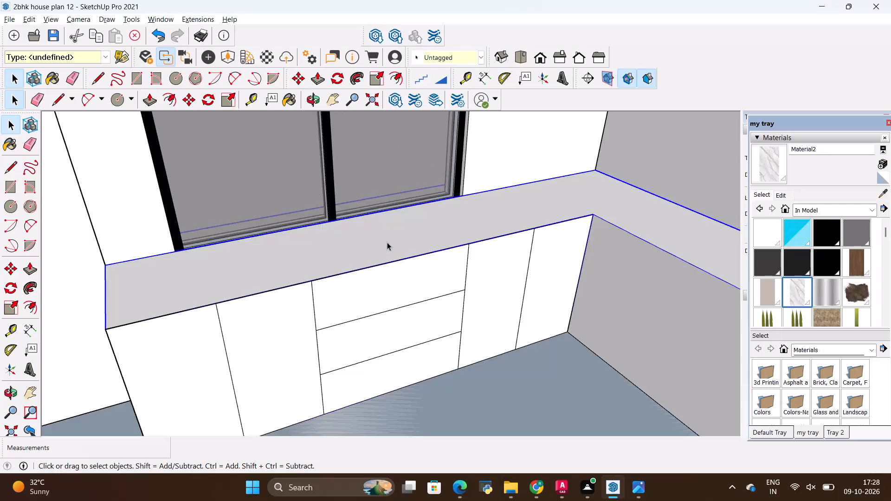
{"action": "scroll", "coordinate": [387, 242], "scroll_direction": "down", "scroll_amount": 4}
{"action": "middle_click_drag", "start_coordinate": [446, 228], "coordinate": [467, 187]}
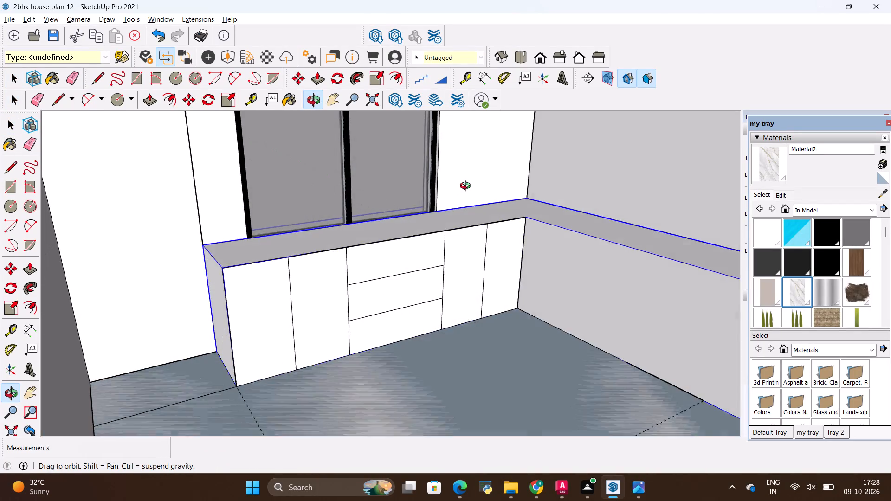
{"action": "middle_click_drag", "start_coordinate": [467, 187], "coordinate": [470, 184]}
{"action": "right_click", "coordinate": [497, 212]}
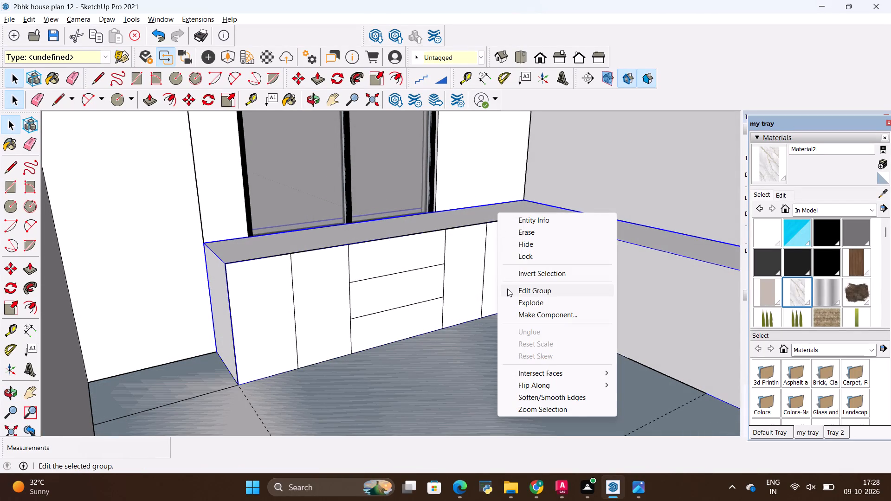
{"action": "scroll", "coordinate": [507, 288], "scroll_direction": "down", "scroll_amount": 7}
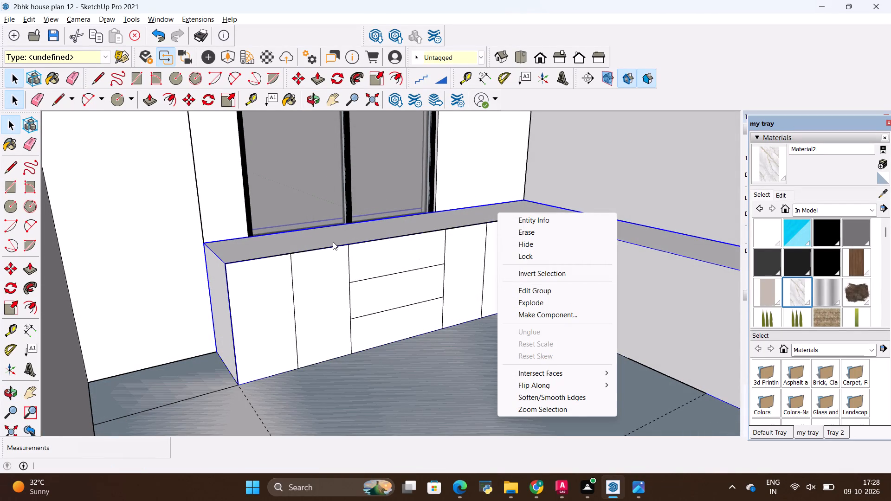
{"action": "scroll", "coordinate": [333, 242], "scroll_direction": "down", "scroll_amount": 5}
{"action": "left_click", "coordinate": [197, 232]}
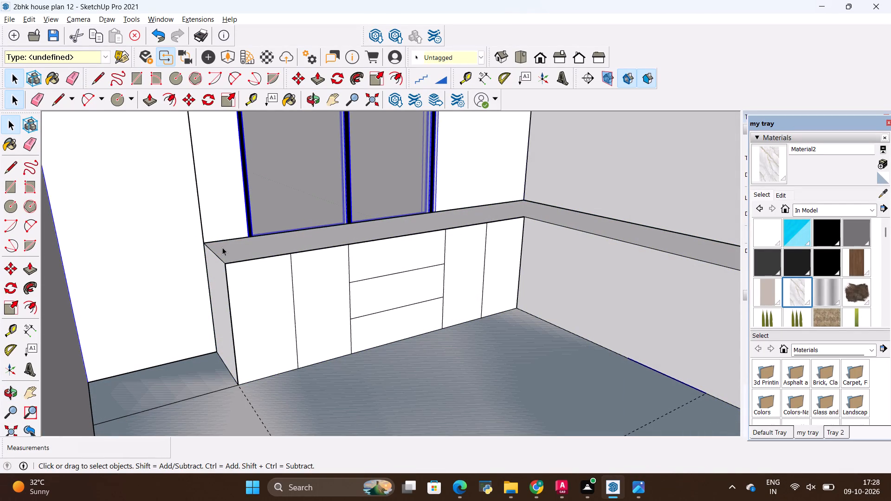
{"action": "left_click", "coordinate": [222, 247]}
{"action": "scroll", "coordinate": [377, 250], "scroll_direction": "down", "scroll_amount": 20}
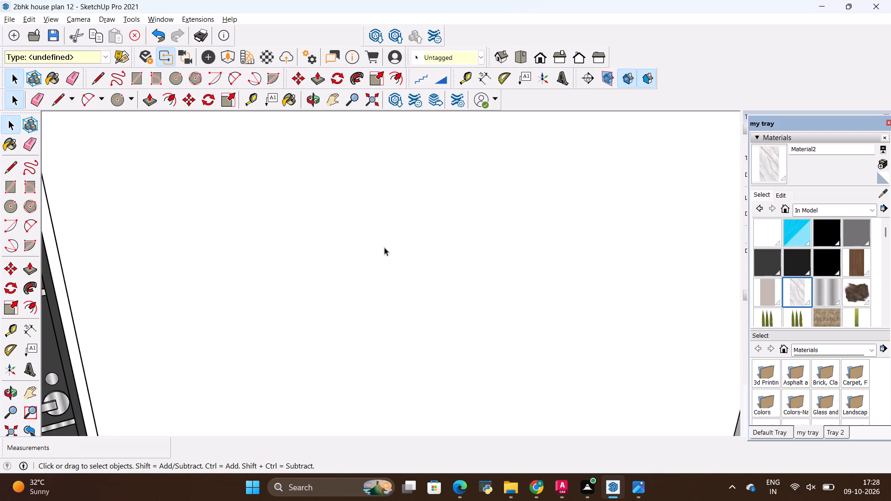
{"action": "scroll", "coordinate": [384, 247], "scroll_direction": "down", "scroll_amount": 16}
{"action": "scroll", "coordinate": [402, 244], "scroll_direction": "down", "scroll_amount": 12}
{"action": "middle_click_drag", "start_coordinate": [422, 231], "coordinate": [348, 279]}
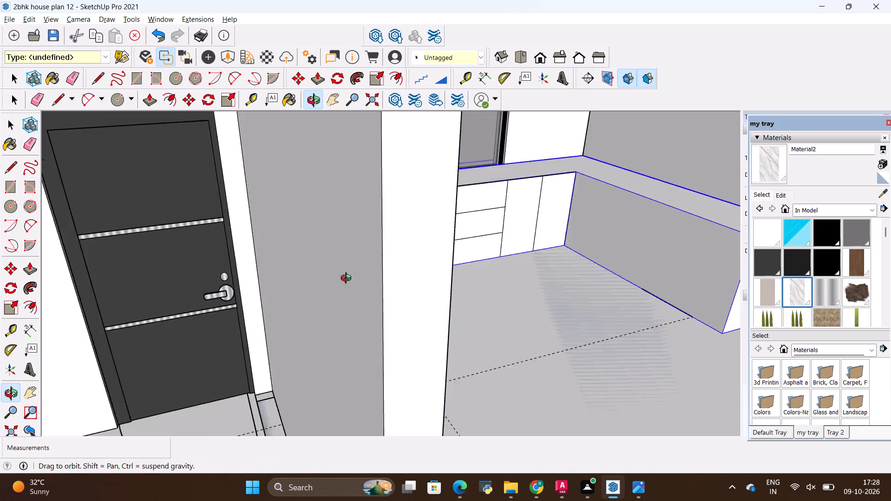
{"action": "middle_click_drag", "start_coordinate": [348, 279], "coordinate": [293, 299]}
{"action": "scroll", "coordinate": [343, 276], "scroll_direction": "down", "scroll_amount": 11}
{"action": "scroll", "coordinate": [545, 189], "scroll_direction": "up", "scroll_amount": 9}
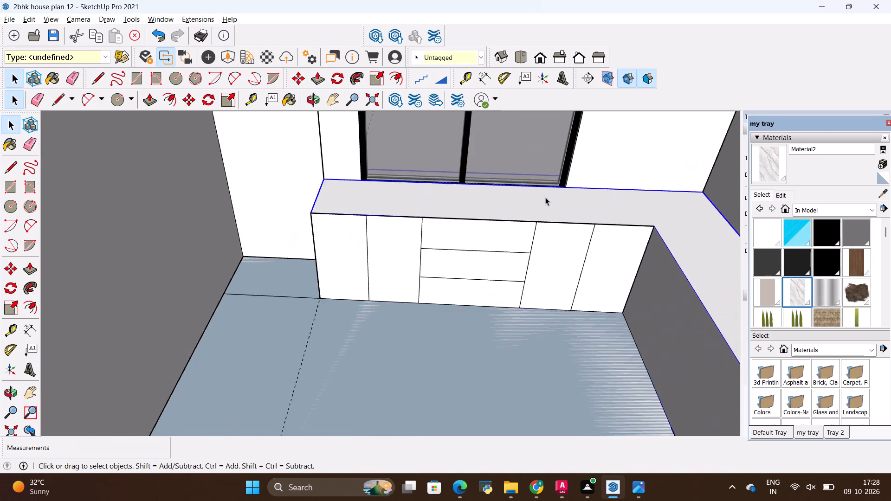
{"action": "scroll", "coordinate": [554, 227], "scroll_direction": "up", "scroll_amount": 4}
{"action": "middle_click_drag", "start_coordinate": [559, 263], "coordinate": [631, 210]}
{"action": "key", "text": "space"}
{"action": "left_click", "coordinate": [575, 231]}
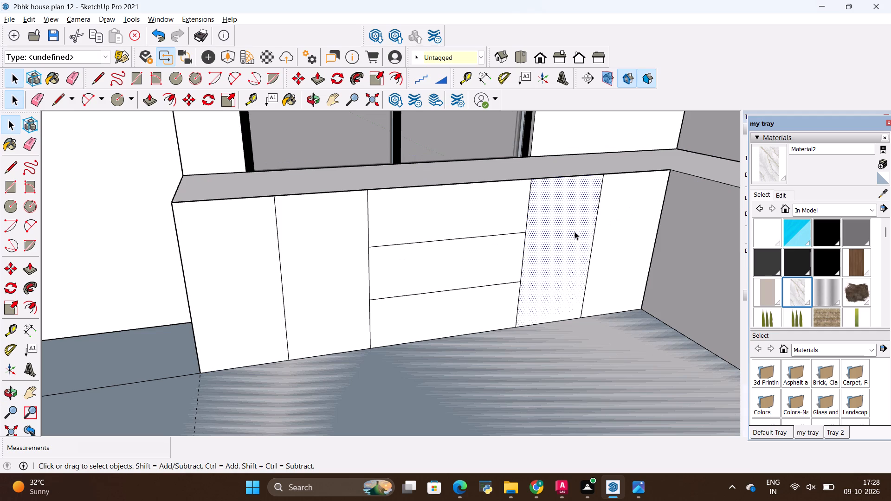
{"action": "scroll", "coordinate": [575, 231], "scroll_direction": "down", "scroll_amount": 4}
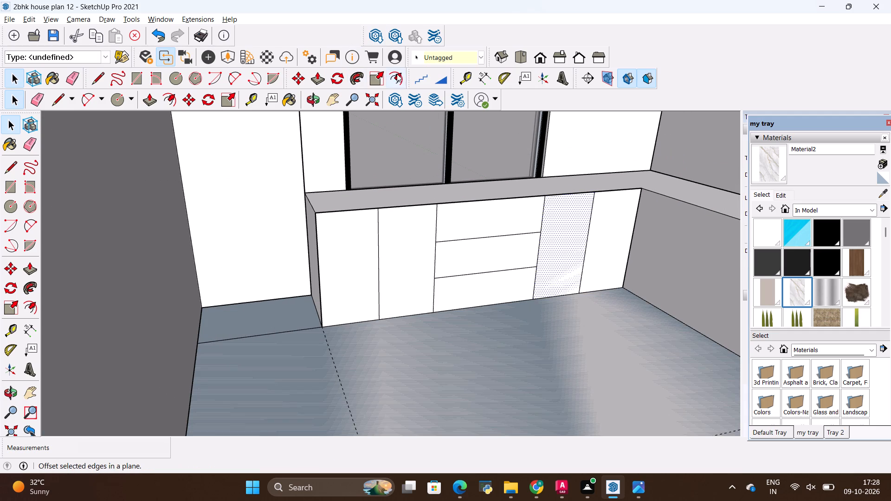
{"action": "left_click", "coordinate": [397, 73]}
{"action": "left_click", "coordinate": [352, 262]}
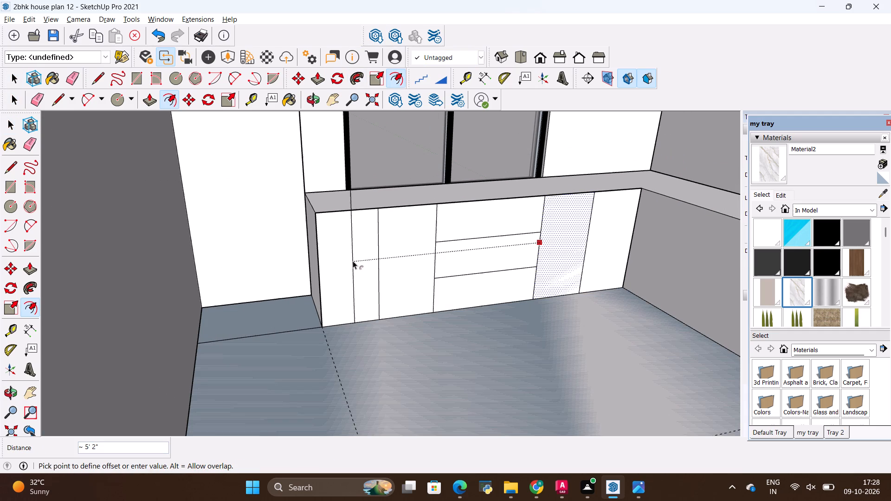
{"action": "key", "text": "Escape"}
Offset the outline of the door panel at the counter's free end inward by 0.2".
{"action": "key", "text": "space"}
{"action": "left_click", "coordinate": [338, 251]}
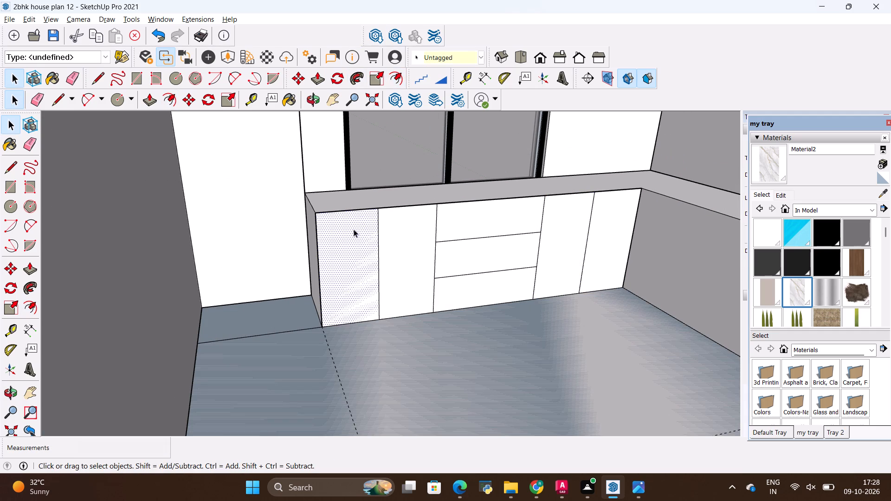
{"action": "left_click", "coordinate": [400, 80]}
{"action": "left_click", "coordinate": [349, 266]}
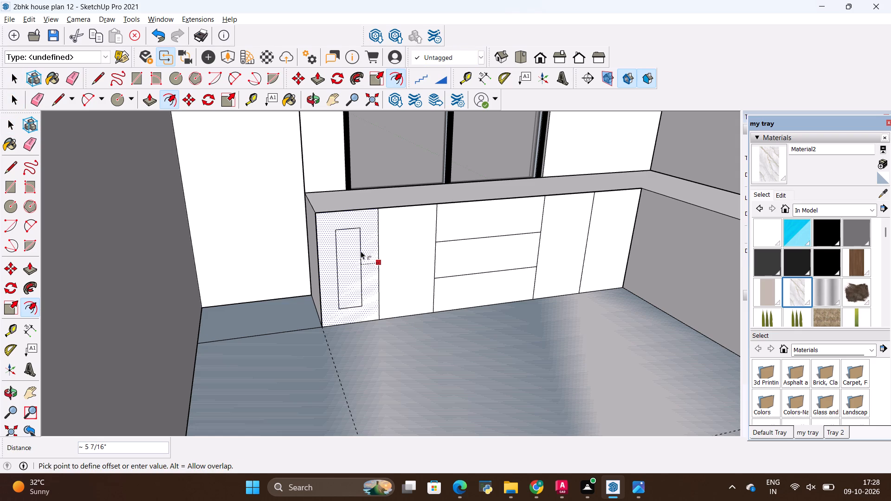
{"action": "key", "text": "BackSpace"}
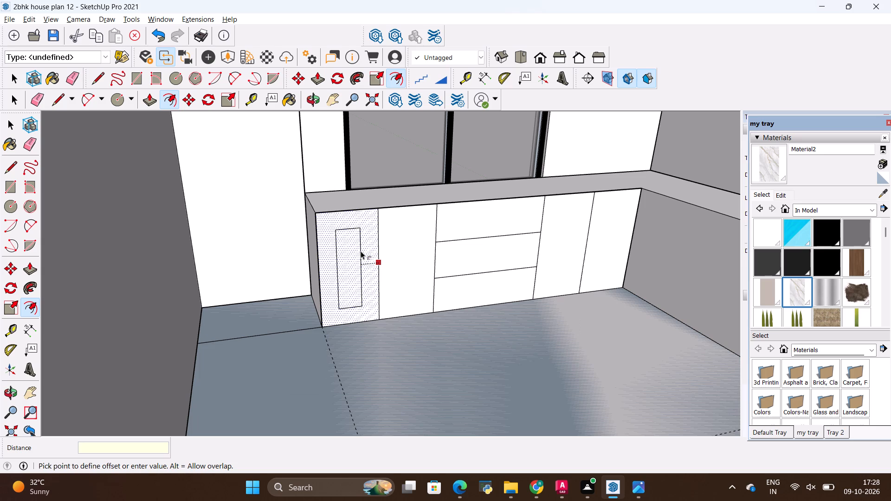
{"action": "type", "text": ".2"}
{"action": "key", "text": "shift+quotedbl"}
{"action": "key", "text": "Return"}
Offset the outline of the second door panel, beside the drawer bay, inward by 0.2".
{"action": "scroll", "coordinate": [385, 215], "scroll_direction": "up", "scroll_amount": 2}
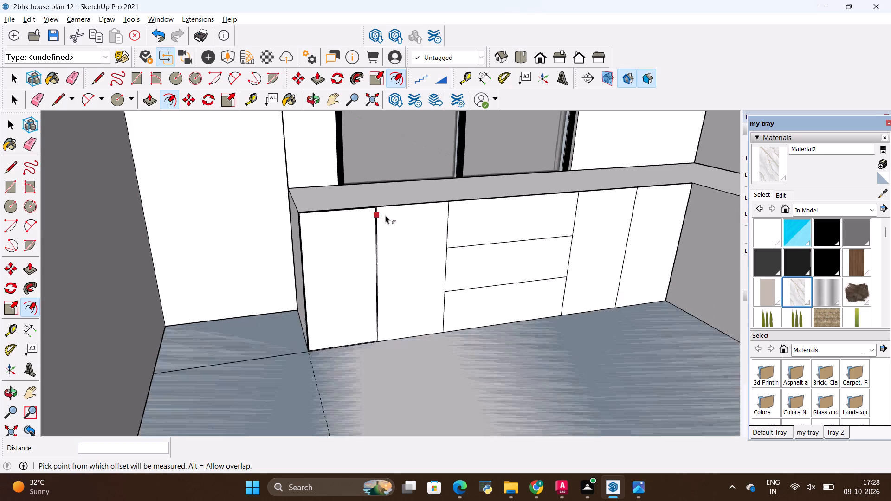
{"action": "scroll", "coordinate": [385, 215], "scroll_direction": "up", "scroll_amount": 6}
{"action": "key", "text": "Escape"}
{"action": "left_click", "coordinate": [381, 214]}
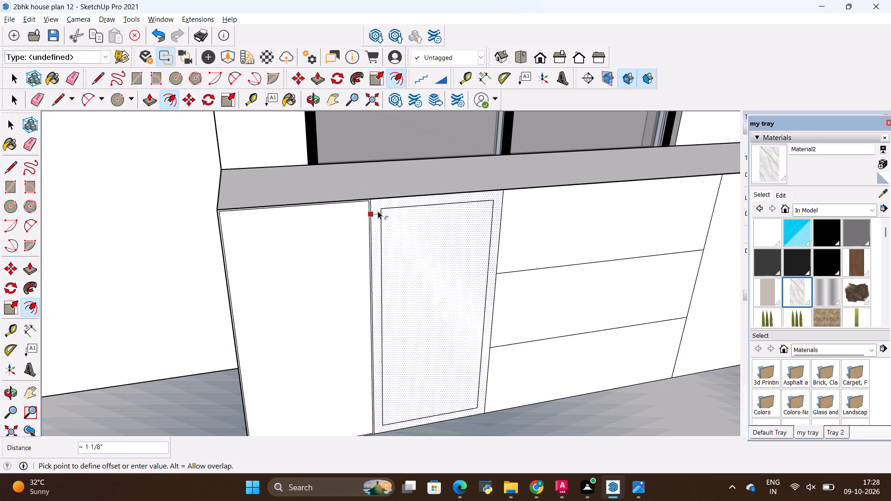
{"action": "key", "text": "BackSpace"}
{"action": "type", "text": ".2\""}
{"action": "key", "text": "Return"}
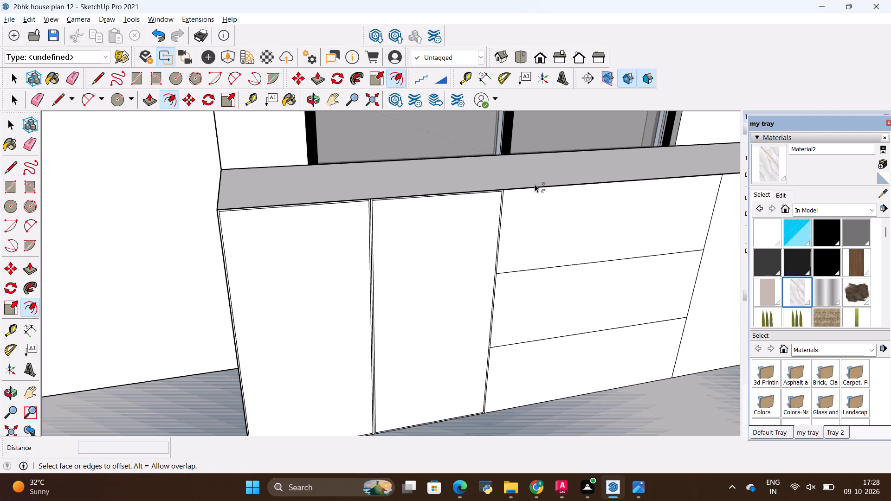
{"action": "key", "text": "Escape"}
Offset the outline of the top drawer front in the middle bay inward by 0.2".
{"action": "left_click", "coordinate": [522, 225]}
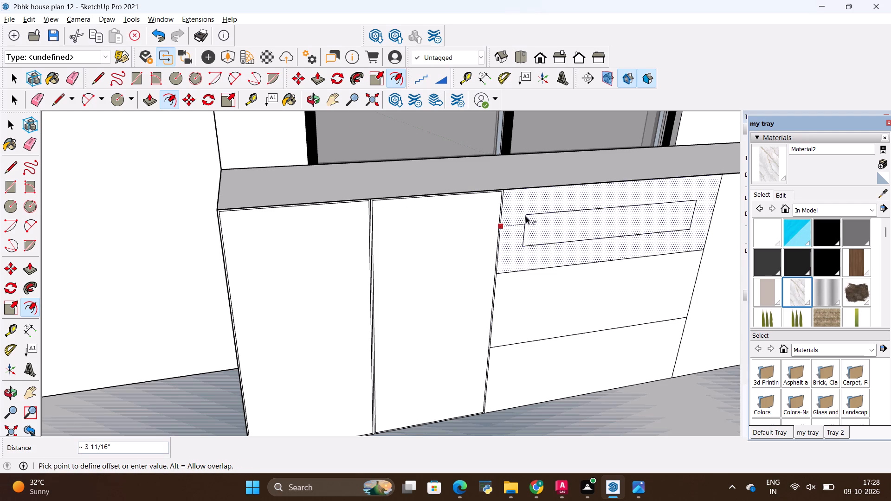
{"action": "key", "text": "BackSpace"}
{"action": "type", "text": ".2"}
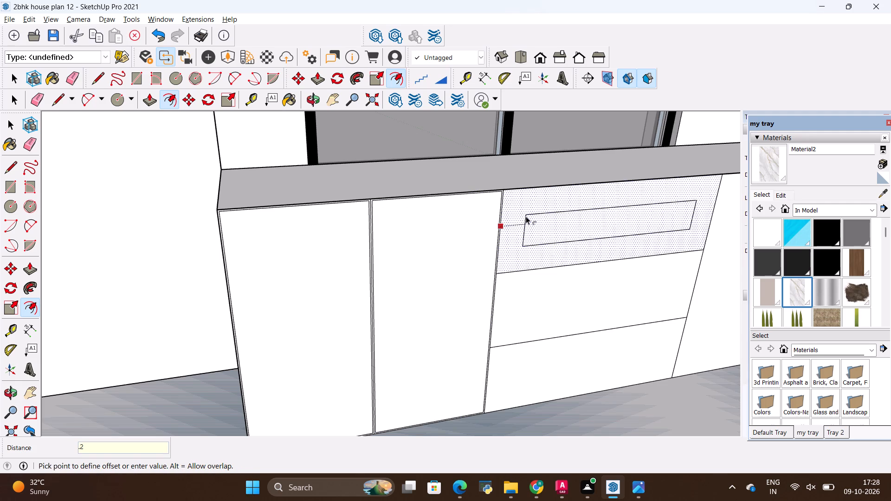
{"action": "key", "text": "shift+quotedbl"}
{"action": "key", "text": "Return"}
{"action": "key", "text": "Escape"}
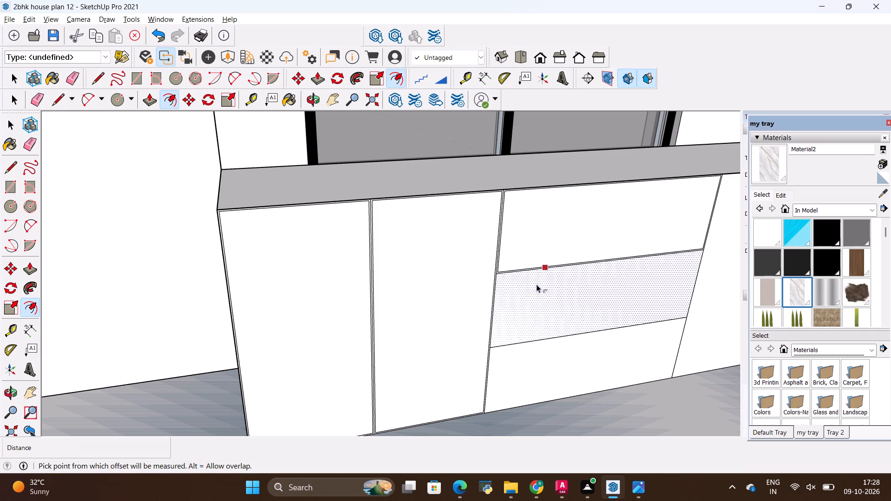
{"action": "key", "text": "Escape"}
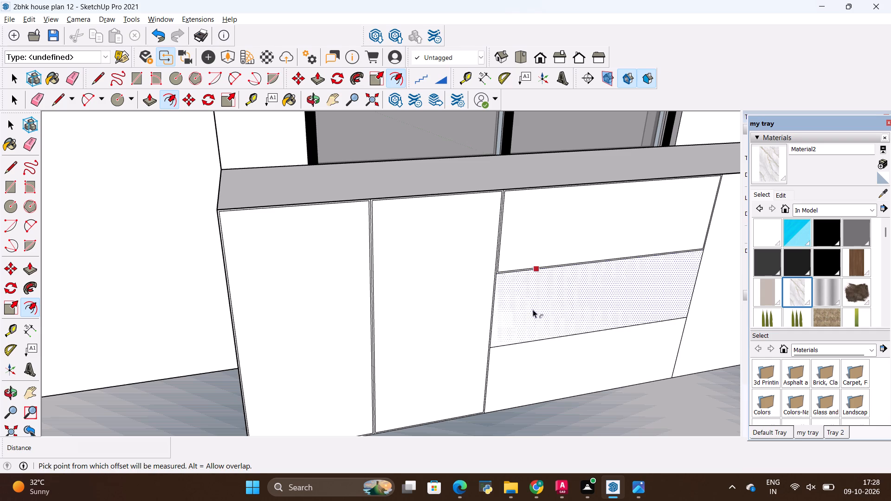
Offset the outline of the middle drawer front in the middle bay inward by 0.2".
{"action": "left_click", "coordinate": [533, 305]}
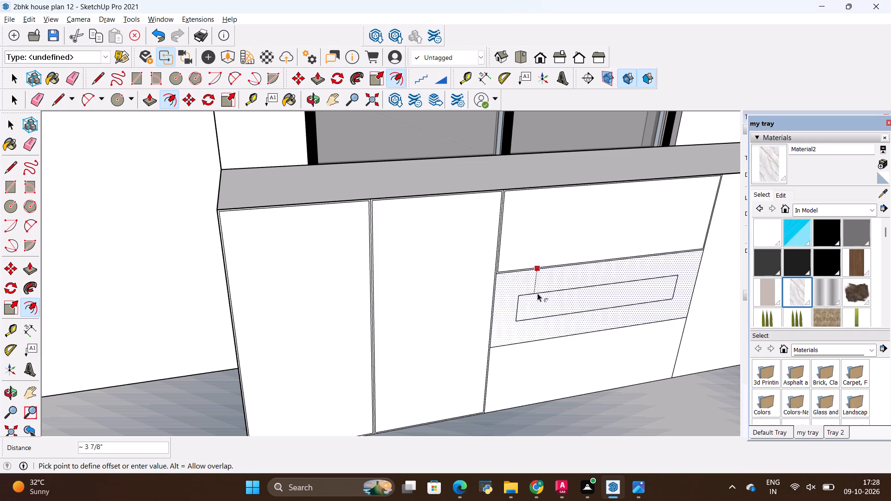
{"action": "key", "text": "BackSpace"}
{"action": "type", "text": ".2"}
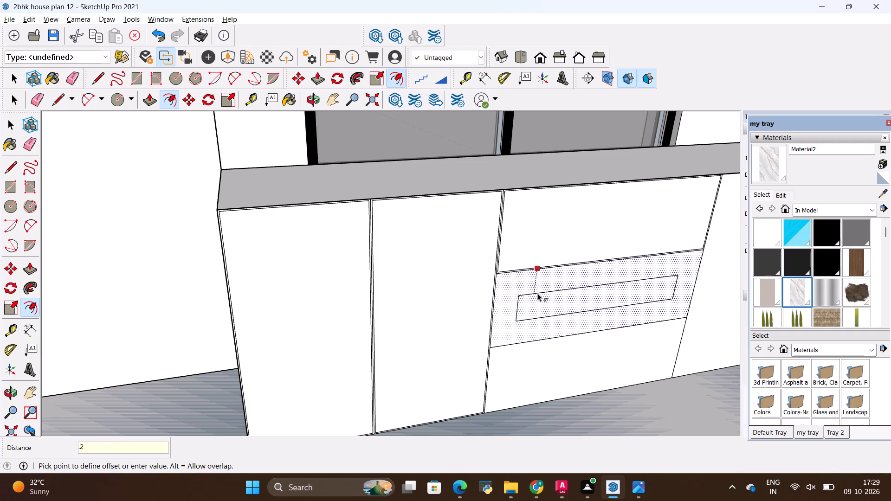
{"action": "key", "text": "shift+quotedbl"}
{"action": "key", "text": "Return"}
{"action": "key", "text": "Escape"}
Offset the outline of the bottom drawer front in the middle bay inward by 0.2".
{"action": "scroll", "coordinate": [418, 184], "scroll_direction": "down", "scroll_amount": 4}
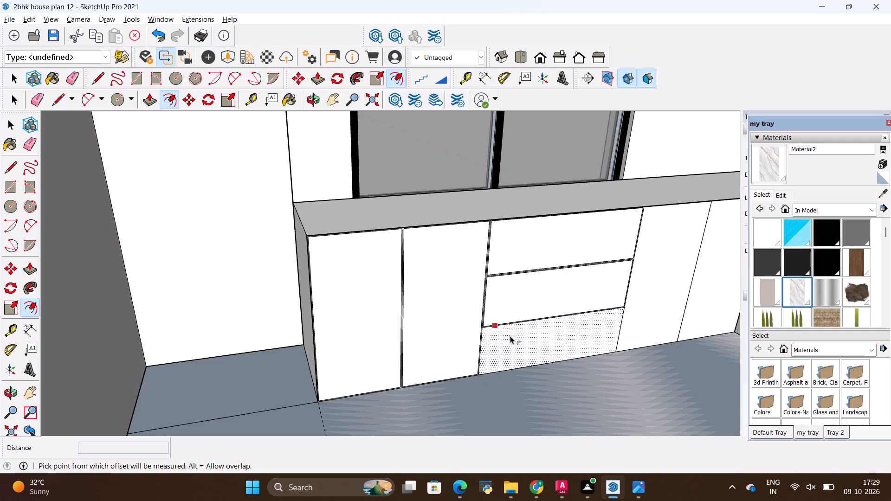
{"action": "key", "text": "Escape"}
{"action": "left_click", "coordinate": [512, 337]}
{"action": "key", "text": "BackSpace"}
{"action": "type", "text": ".2"}
{"action": "key", "text": "shift+quotedbl"}
{"action": "key", "text": "Return"}
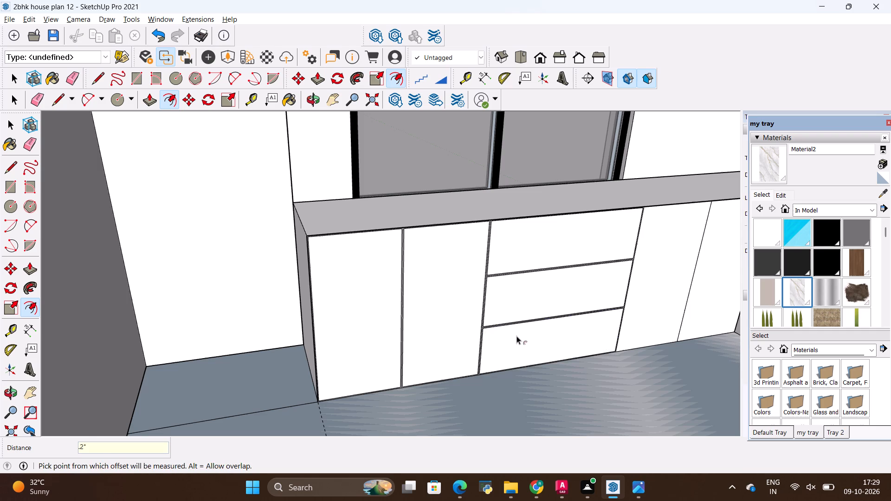
{"action": "key", "text": "Escape"}
Offset the outline of the door panel between the drawer bay and the corner door inward by 0.2".
{"action": "scroll", "coordinate": [310, 189], "scroll_direction": "down", "scroll_amount": 6}
{"action": "scroll", "coordinate": [541, 154], "scroll_direction": "up", "scroll_amount": 3}
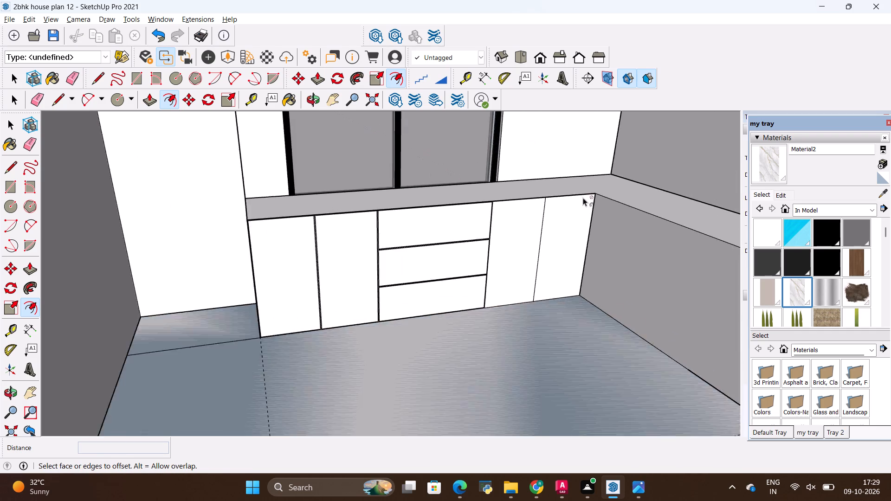
{"action": "scroll", "coordinate": [583, 198], "scroll_direction": "up", "scroll_amount": 2}
{"action": "scroll", "coordinate": [517, 232], "scroll_direction": "up", "scroll_amount": 5}
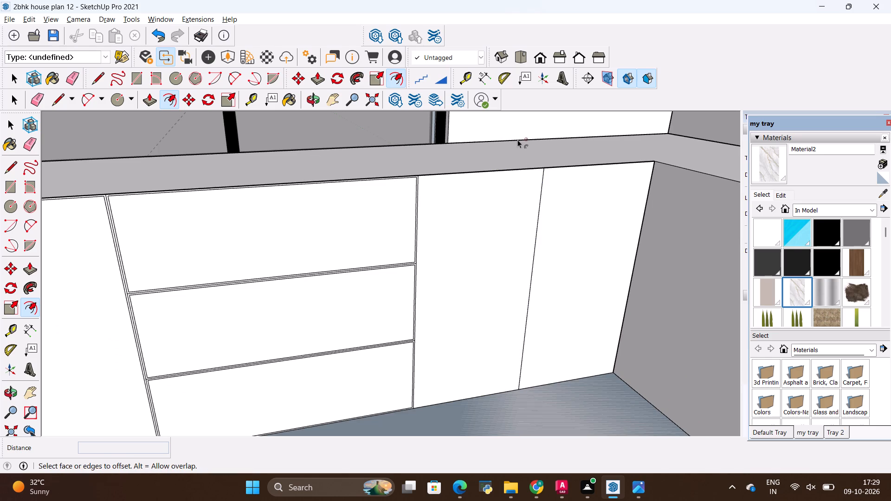
{"action": "scroll", "coordinate": [484, 127], "scroll_direction": "down", "scroll_amount": 4}
{"action": "scroll", "coordinate": [572, 166], "scroll_direction": "up", "scroll_amount": 8}
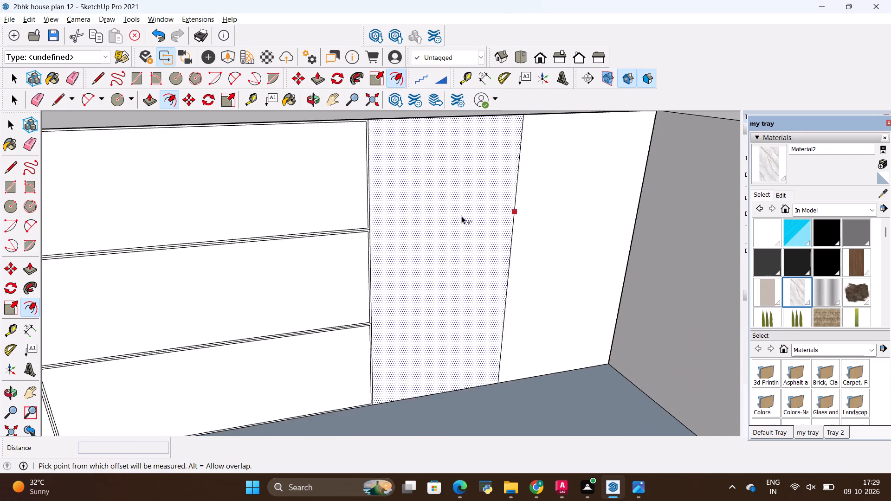
{"action": "left_click", "coordinate": [461, 214]}
{"action": "key", "text": "BackSpace"}
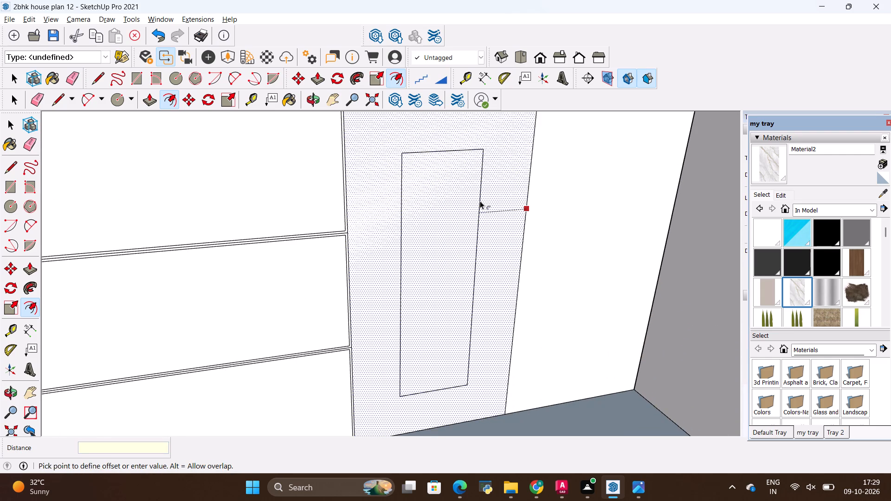
{"action": "type", "text": ".2"}
{"action": "key", "text": "shift+quotedbl"}
{"action": "key", "text": "Return"}
{"action": "key", "text": "Escape"}
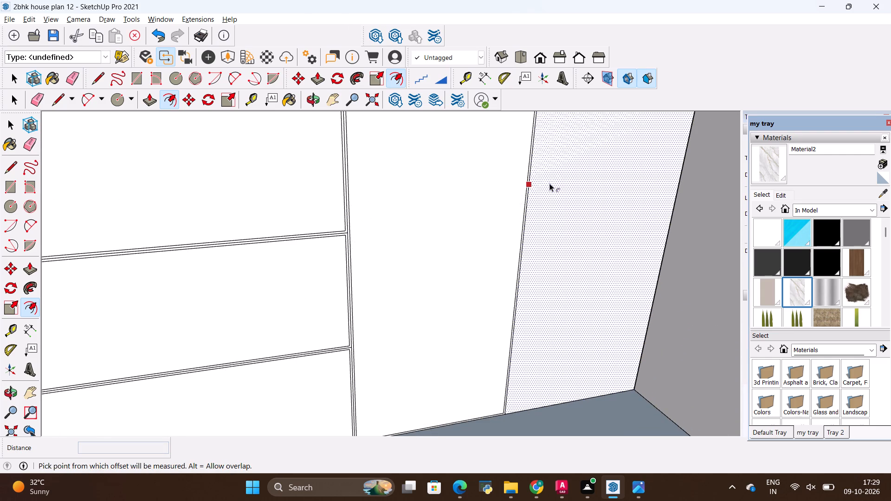
Offset the outline of the last door panel, next to the counter's inside corner, inward by 0.2".
{"action": "key", "text": "Escape"}
{"action": "key", "text": "Escape"}
{"action": "left_click", "coordinate": [541, 199]}
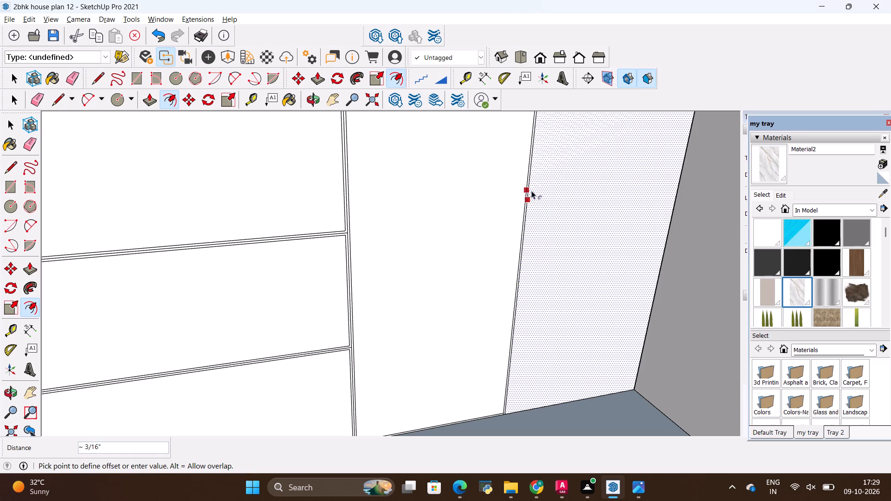
{"action": "key", "text": "BackSpace"}
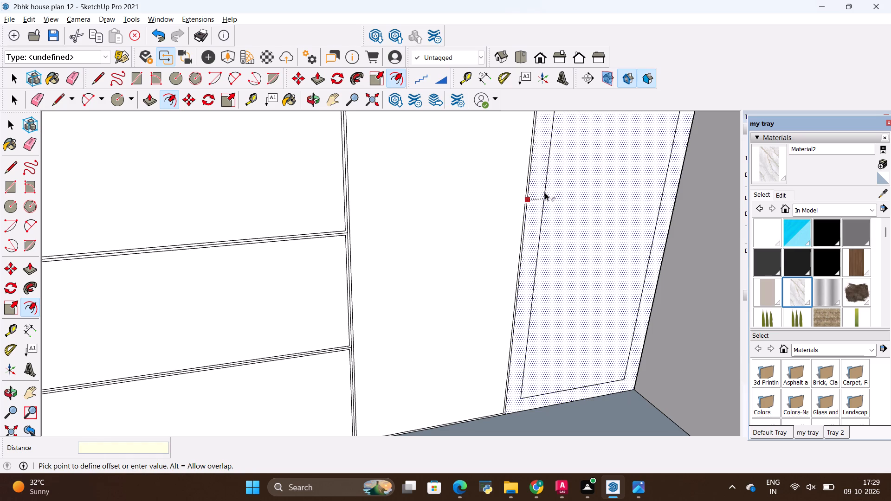
{"action": "type", "text": ".2"}
{"action": "key", "text": "shift+quotedbl"}
{"action": "key", "text": "Return"}
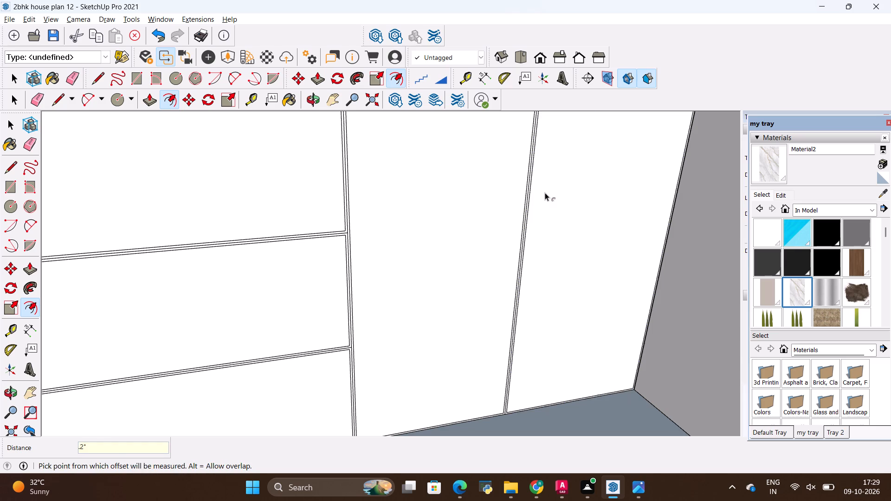
{"action": "key", "text": "Escape"}
Examine the kitchen's wall cabinets and both counter legs from above and from eye level.
{"action": "scroll", "coordinate": [498, 217], "scroll_direction": "down", "scroll_amount": 20}
{"action": "scroll", "coordinate": [498, 217], "scroll_direction": "down", "scroll_amount": 5}
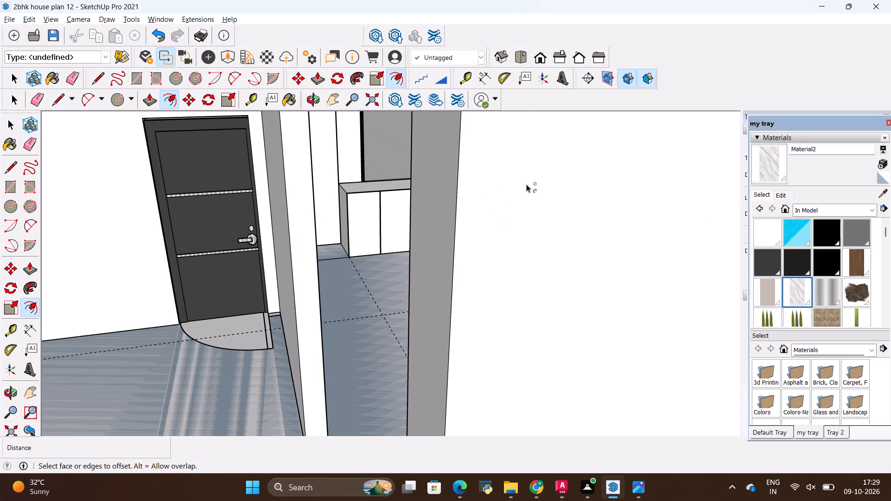
{"action": "middle_click_drag", "start_coordinate": [440, 181], "coordinate": [513, 314]}
{"action": "scroll", "coordinate": [382, 252], "scroll_direction": "down", "scroll_amount": 16}
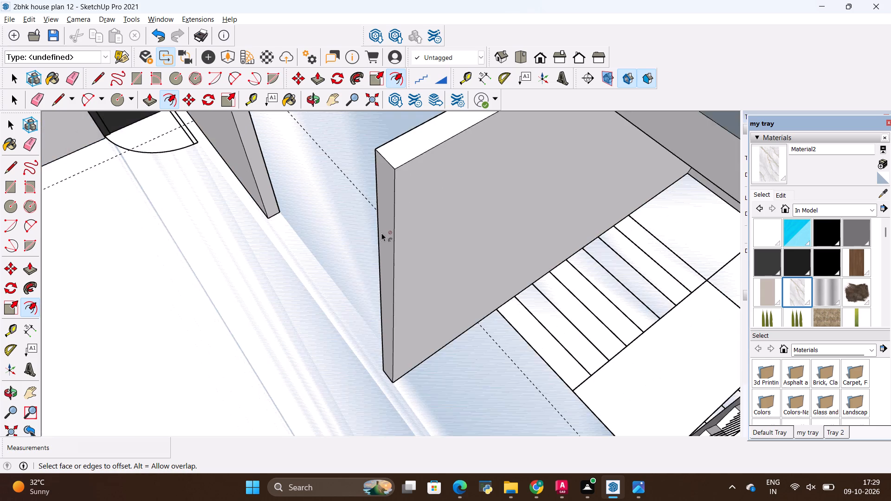
{"action": "scroll", "coordinate": [381, 233], "scroll_direction": "down", "scroll_amount": 20}
{"action": "scroll", "coordinate": [381, 233], "scroll_direction": "down", "scroll_amount": 10}
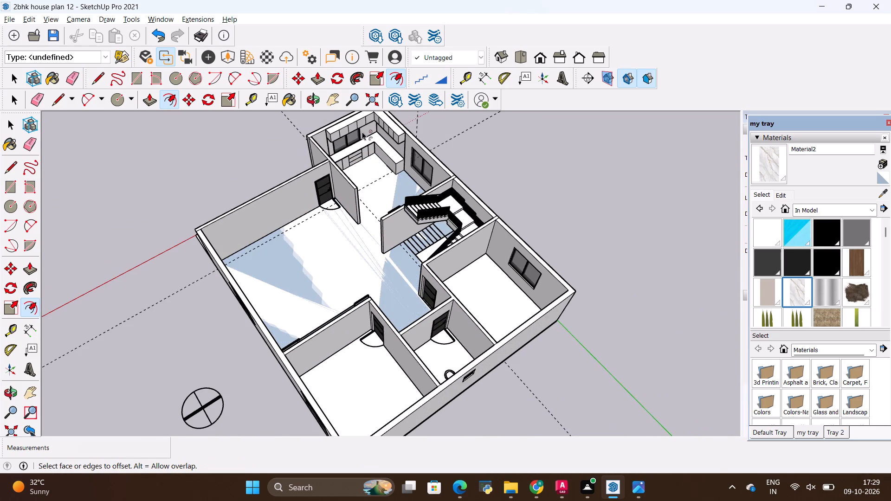
{"action": "scroll", "coordinate": [374, 147], "scroll_direction": "down", "scroll_amount": 6}
{"action": "scroll", "coordinate": [383, 133], "scroll_direction": "up", "scroll_amount": 5}
{"action": "scroll", "coordinate": [386, 140], "scroll_direction": "down", "scroll_amount": 13}
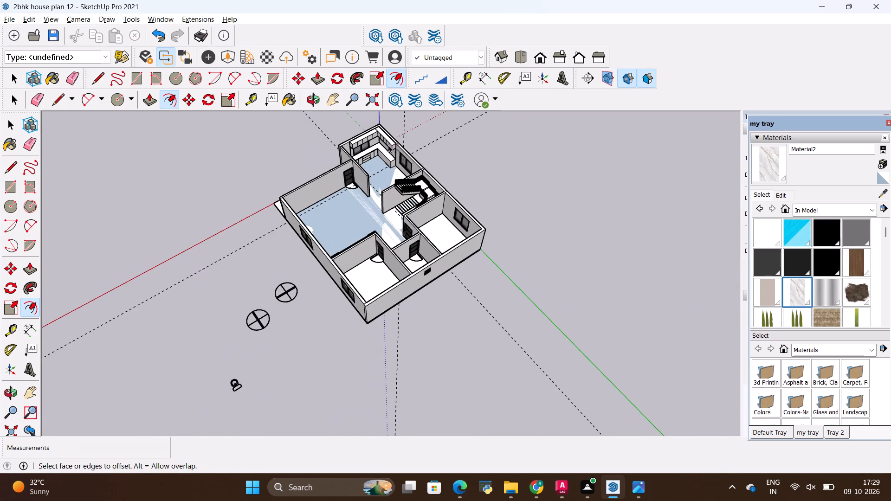
{"action": "scroll", "coordinate": [385, 125], "scroll_direction": "up", "scroll_amount": 20}
{"action": "scroll", "coordinate": [385, 125], "scroll_direction": "up", "scroll_amount": 3}
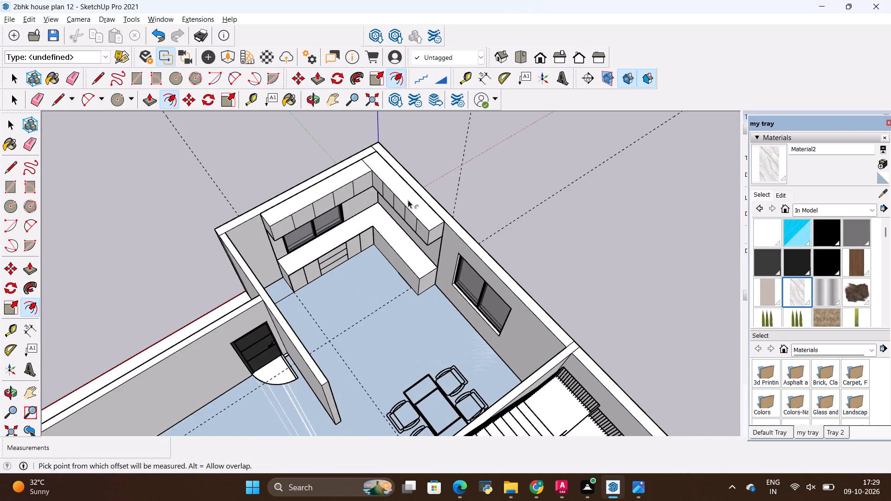
{"action": "scroll", "coordinate": [408, 200], "scroll_direction": "up", "scroll_amount": 3}
{"action": "middle_click_drag", "start_coordinate": [422, 203], "coordinate": [472, 159]}
{"action": "scroll", "coordinate": [411, 157], "scroll_direction": "up", "scroll_amount": 9}
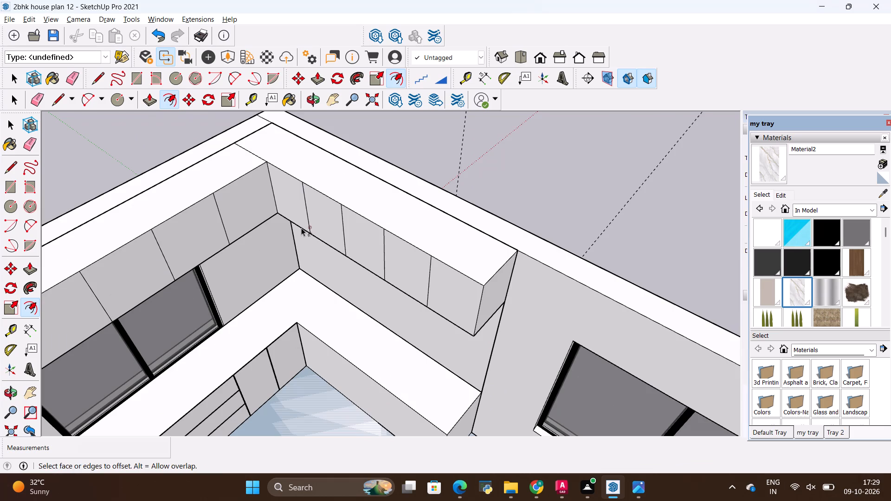
{"action": "middle_click_drag", "start_coordinate": [350, 223], "coordinate": [317, 128]}
{"action": "scroll", "coordinate": [316, 128], "scroll_direction": "down", "scroll_amount": 2}
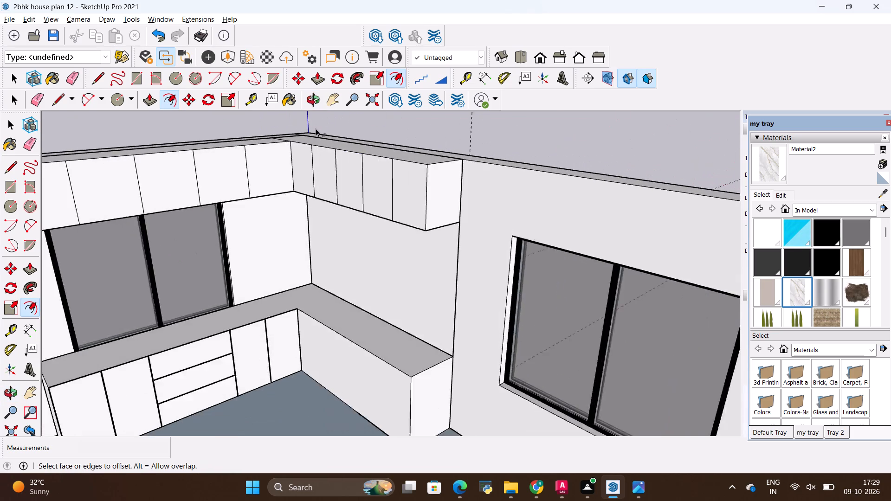
{"action": "scroll", "coordinate": [316, 128], "scroll_direction": "down", "scroll_amount": 4}
{"action": "middle_click_drag", "start_coordinate": [283, 231], "coordinate": [410, 323]}
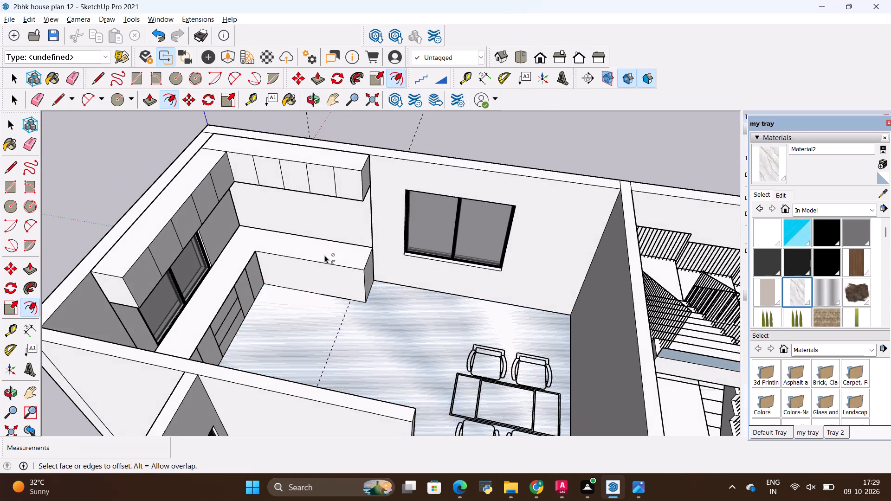
Open the counter group for editing and select the top front edge of the counter leg without door divisions.
{"action": "scroll", "coordinate": [324, 254], "scroll_direction": "up", "scroll_amount": 12}
{"action": "middle_click_drag", "start_coordinate": [366, 286], "coordinate": [384, 290]}
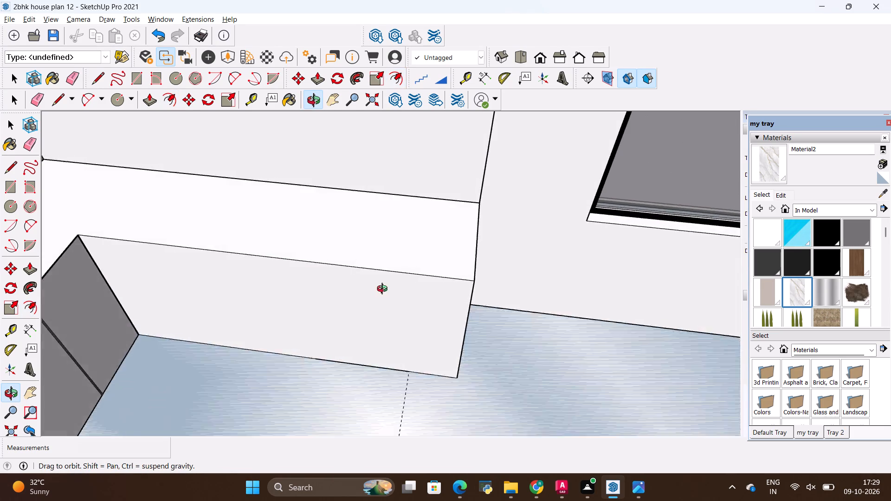
{"action": "middle_click_drag", "start_coordinate": [384, 290], "coordinate": [394, 258]}
{"action": "left_click", "coordinate": [345, 234]}
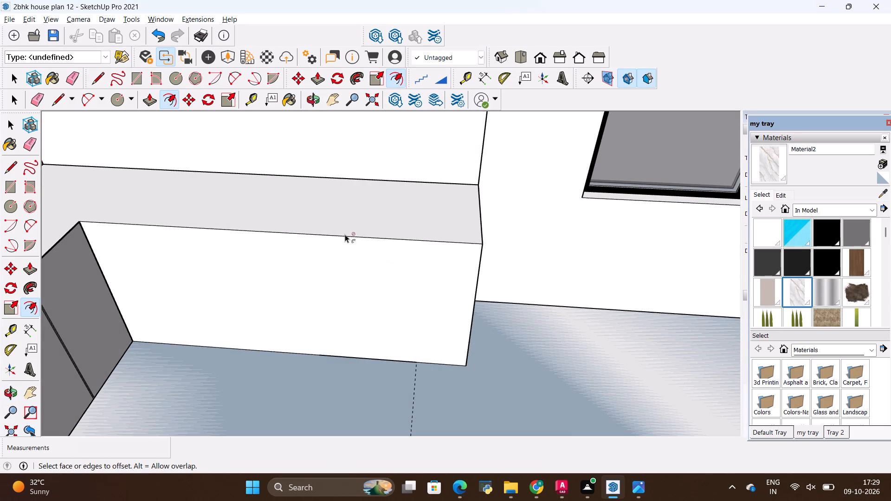
{"action": "left_click", "coordinate": [345, 234]}
{"action": "left_click", "coordinate": [346, 236]}
{"action": "left_click", "coordinate": [348, 228]}
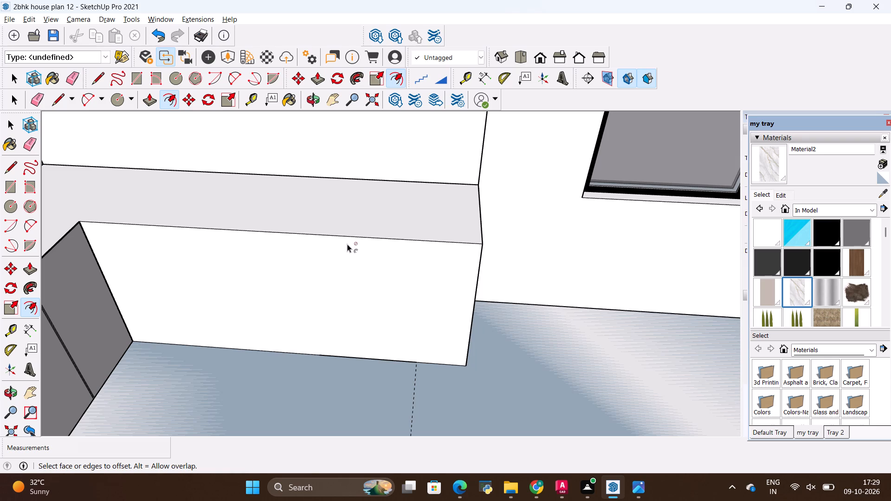
{"action": "key", "text": "space"}
{"action": "left_click", "coordinate": [347, 238]}
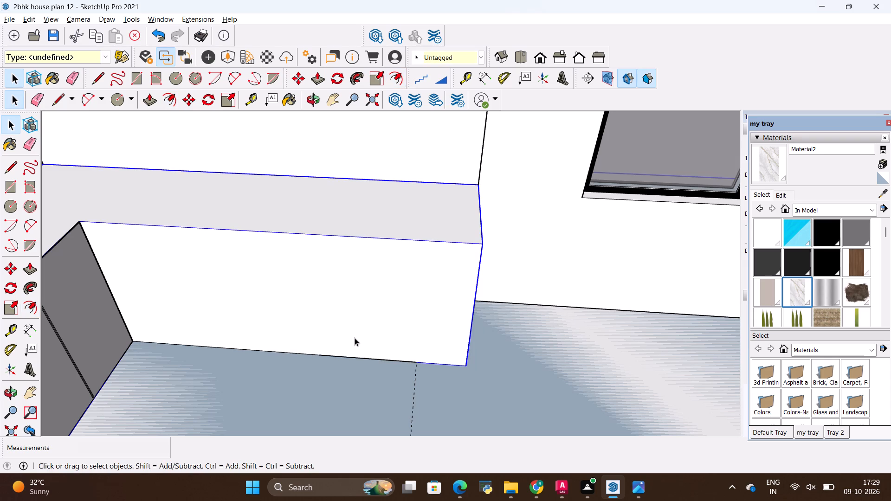
{"action": "left_click", "coordinate": [355, 358]}
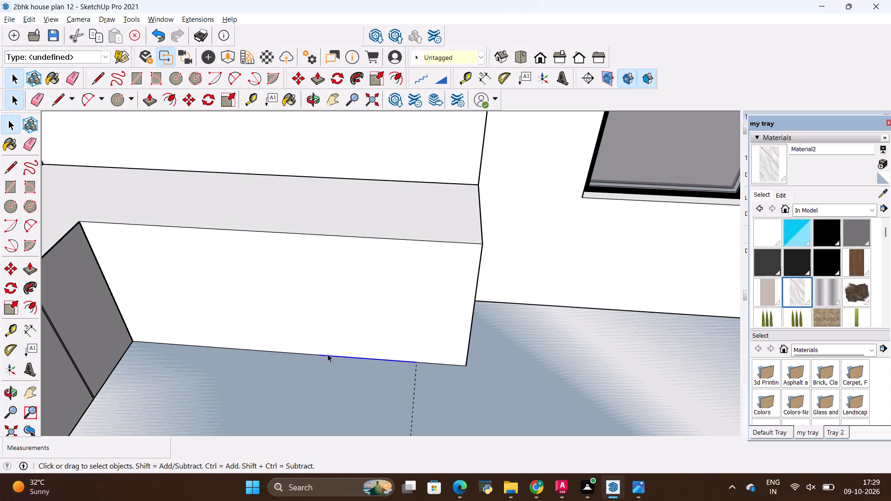
{"action": "left_click", "coordinate": [309, 353]}
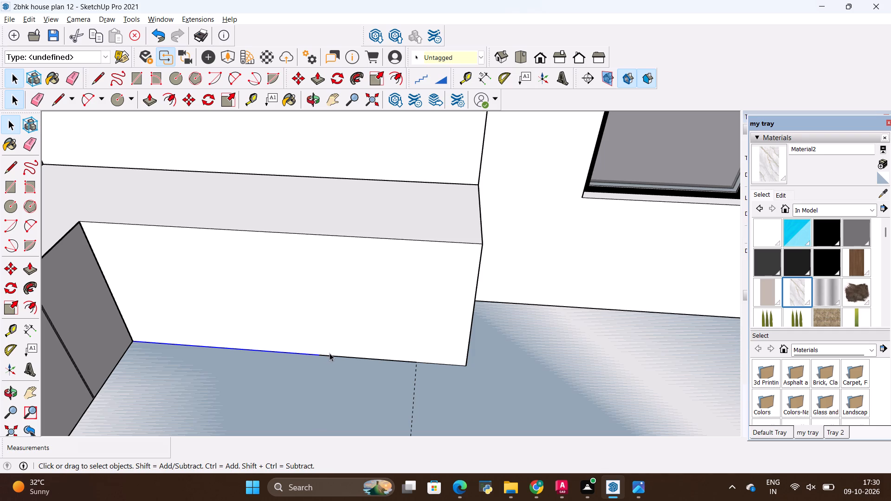
{"action": "left_click", "coordinate": [330, 353], "text": "ctrl"}
{"action": "left_click", "coordinate": [332, 356], "text": "ctrl"}
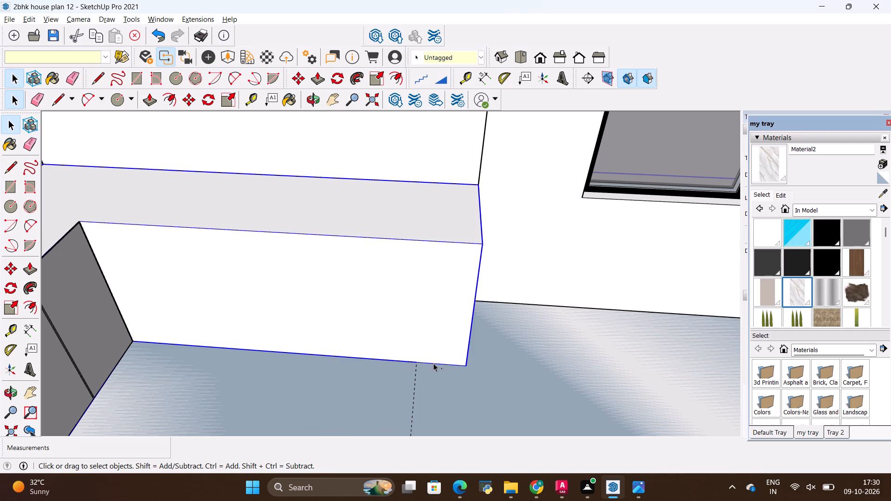
{"action": "left_click", "coordinate": [304, 299]}
{"action": "left_click", "coordinate": [303, 299]}
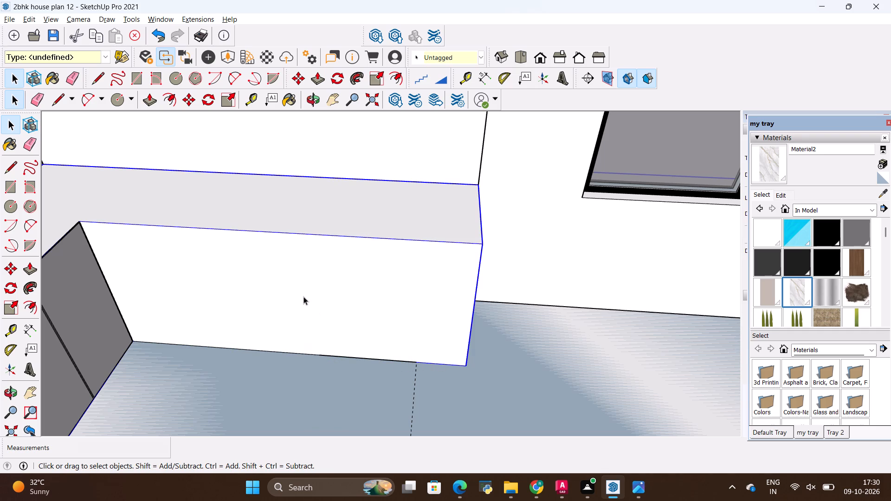
{"action": "double_click", "coordinate": [324, 218]}
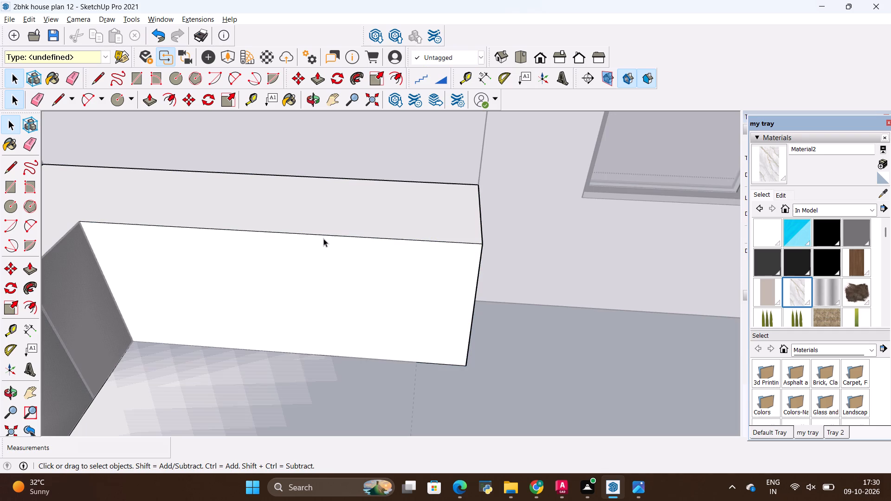
{"action": "left_click", "coordinate": [323, 236]}
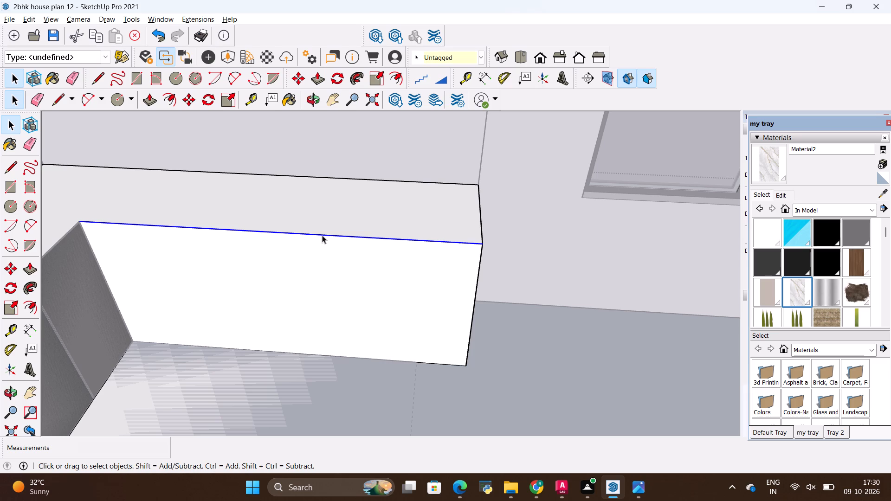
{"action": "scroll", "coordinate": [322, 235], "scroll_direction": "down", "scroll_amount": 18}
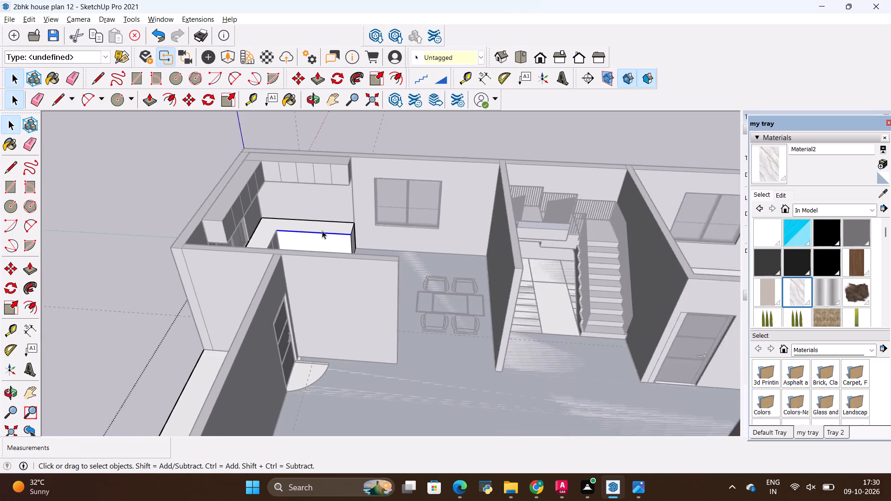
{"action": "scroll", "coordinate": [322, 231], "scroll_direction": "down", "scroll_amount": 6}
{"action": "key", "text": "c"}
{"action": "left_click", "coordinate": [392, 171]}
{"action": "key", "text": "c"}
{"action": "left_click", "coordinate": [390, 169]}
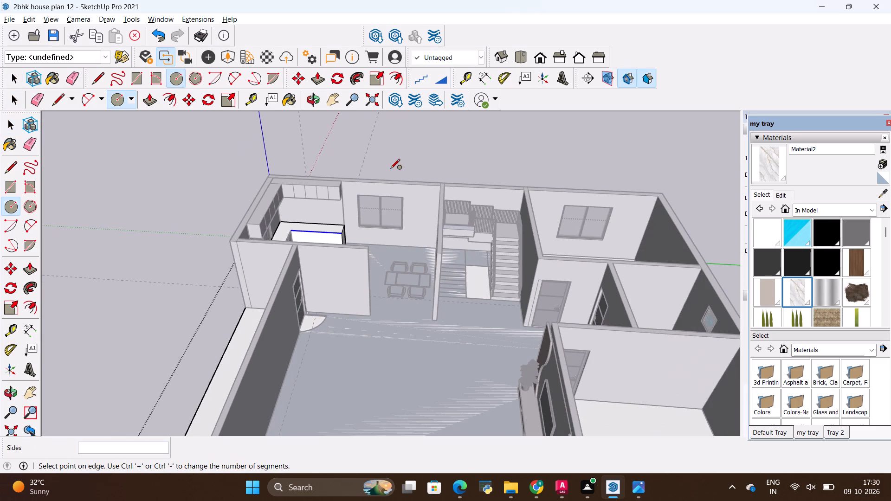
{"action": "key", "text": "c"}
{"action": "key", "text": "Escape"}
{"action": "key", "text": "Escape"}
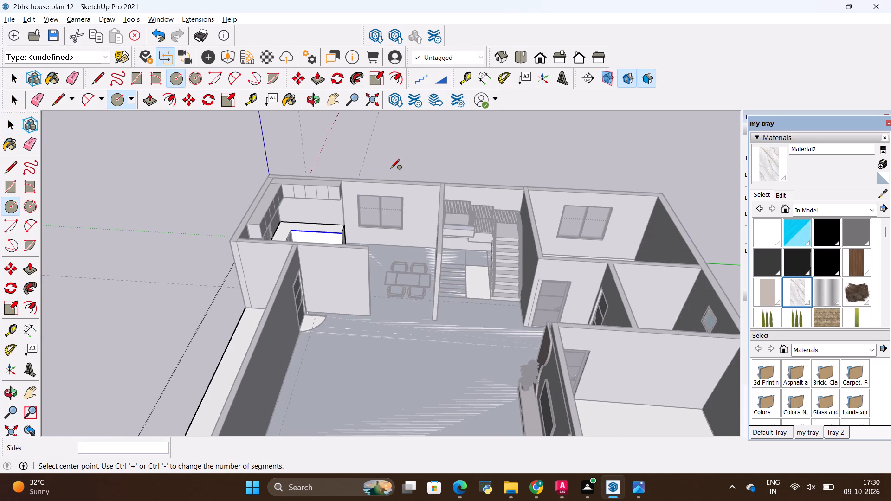
Trace a line along the top front edge of the undivided counter leg, from the inside corner to the free end.
{"action": "key", "text": "Escape"}
{"action": "key", "text": "space"}
{"action": "left_click", "coordinate": [393, 168]}
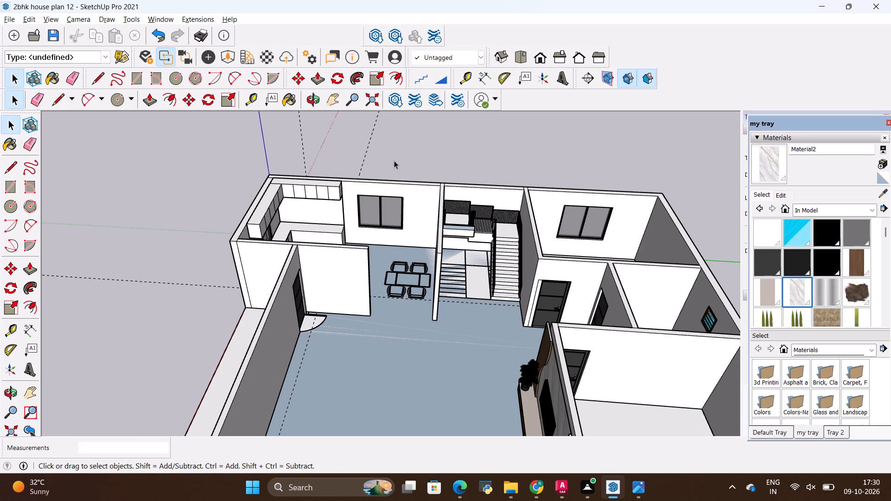
{"action": "scroll", "coordinate": [394, 161], "scroll_direction": "up", "scroll_amount": 3}
{"action": "scroll", "coordinate": [304, 211], "scroll_direction": "up", "scroll_amount": 5}
{"action": "scroll", "coordinate": [292, 291], "scroll_direction": "up", "scroll_amount": 9}
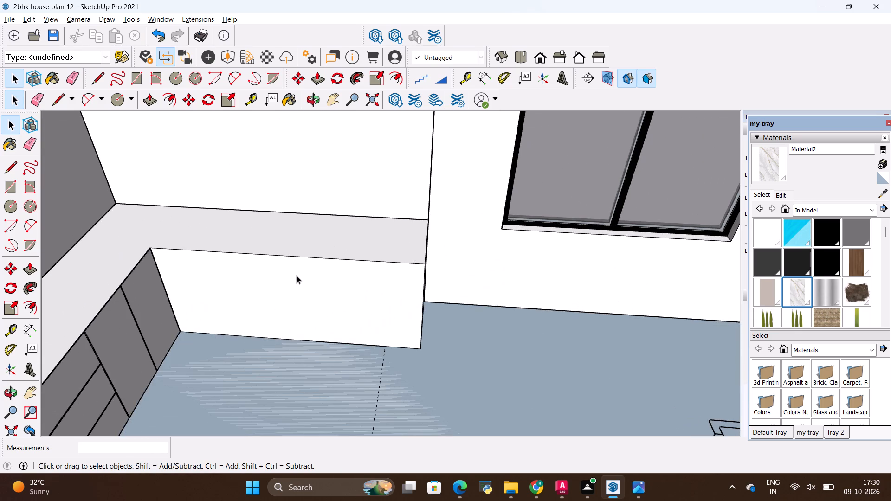
{"action": "key", "text": "l"}
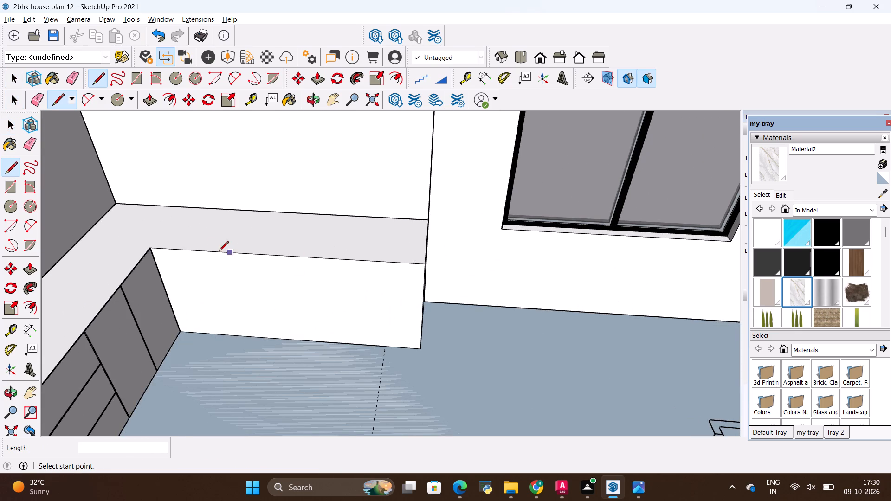
{"action": "left_click", "coordinate": [149, 246]}
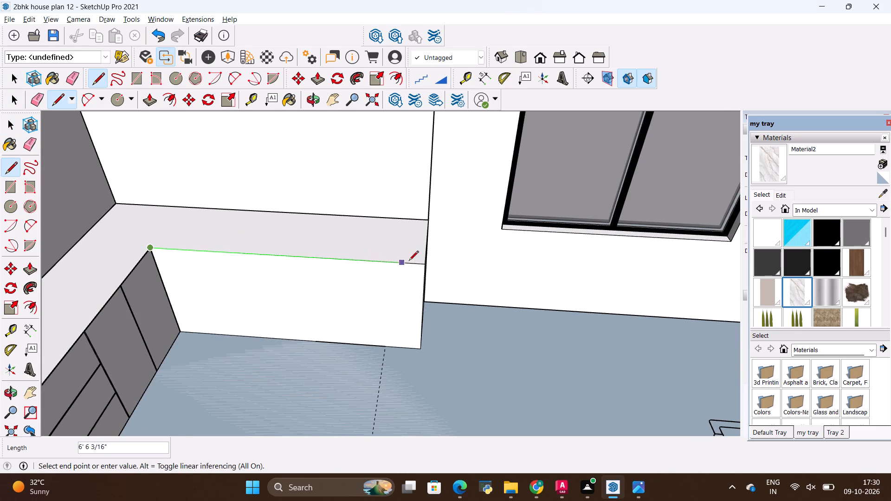
{"action": "left_click", "coordinate": [425, 261]}
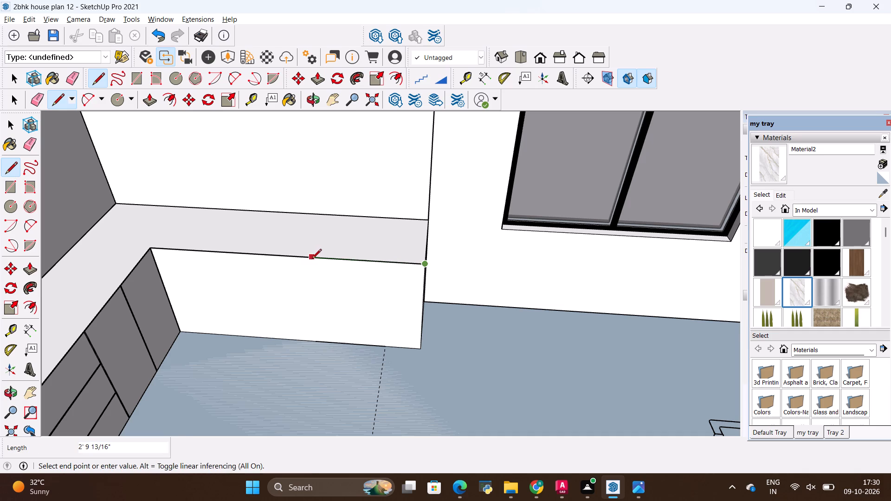
Divide the traced top front edge of the counter leg into five equal segments.
{"action": "key", "text": "space"}
{"action": "left_click", "coordinate": [313, 257]}
{"action": "right_click", "coordinate": [313, 257]}
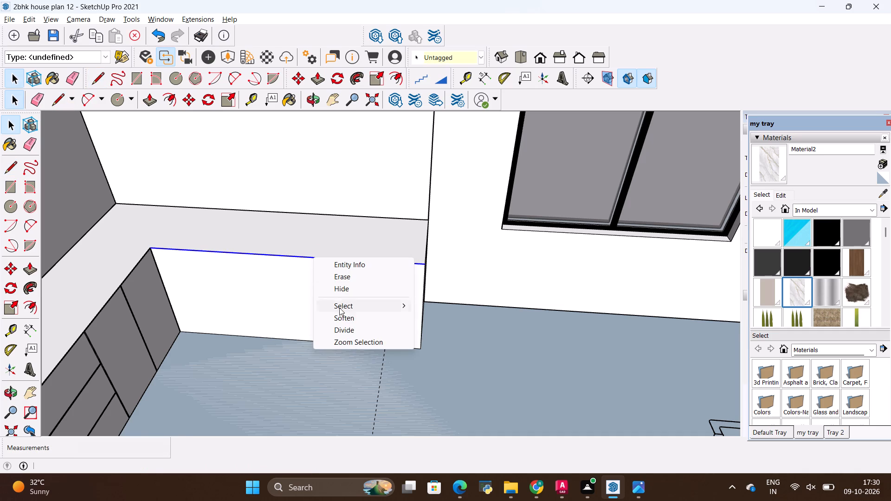
{"action": "left_click", "coordinate": [340, 325]}
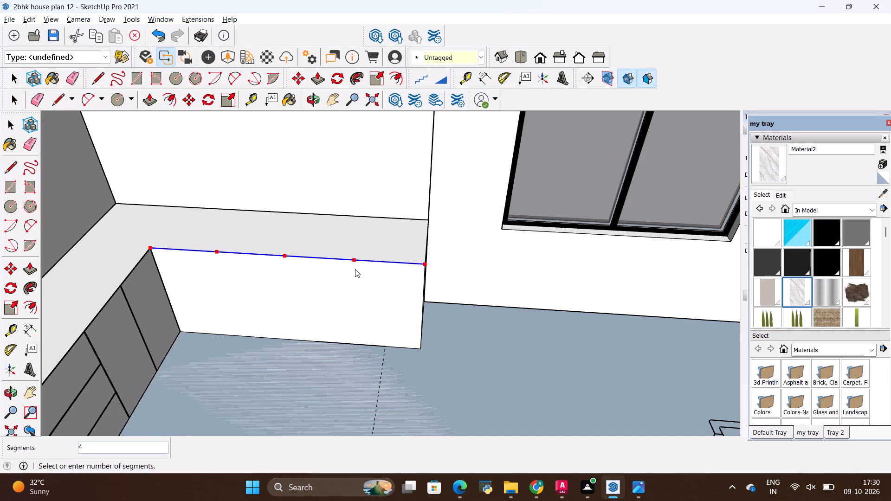
{"action": "left_click", "coordinate": [364, 267]}
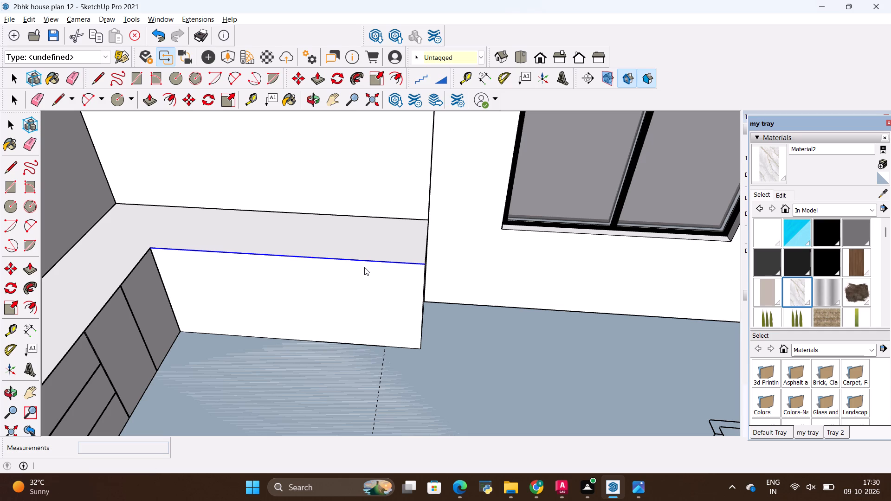
Draw a 3' vertical divider down the counter front from the division point nearest the free end.
{"action": "key", "text": "l"}
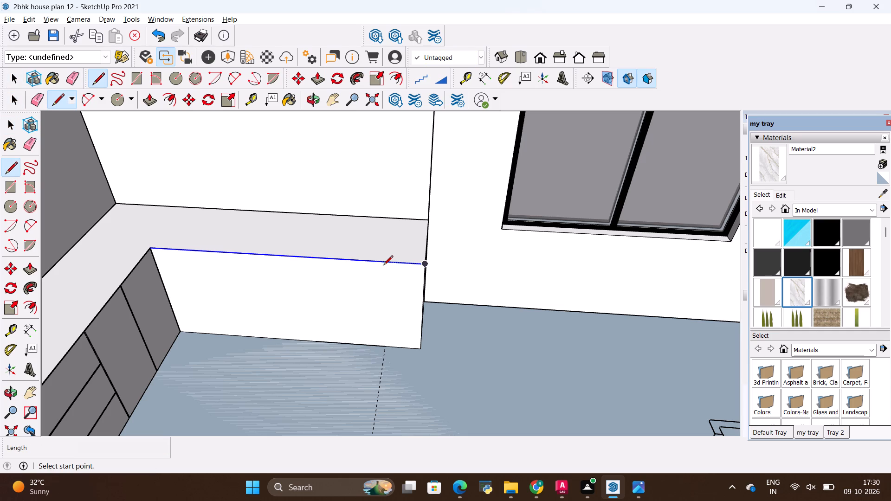
{"action": "left_click", "coordinate": [370, 263]}
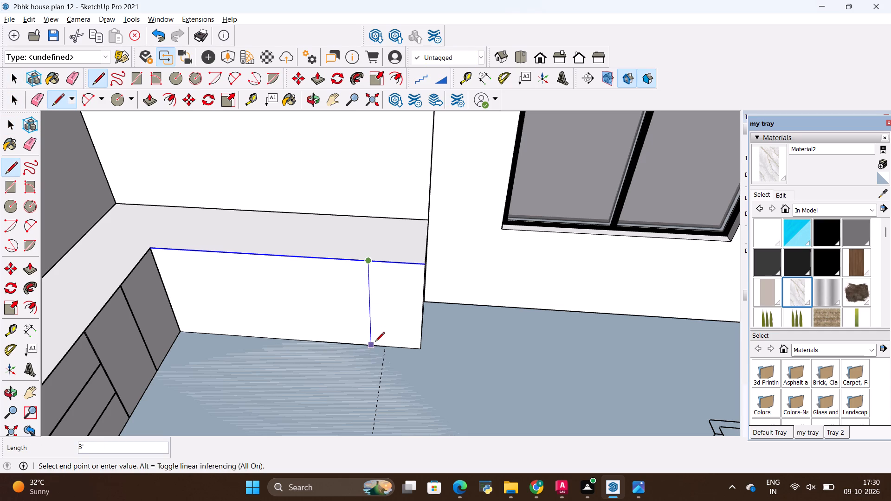
{"action": "left_click", "coordinate": [375, 342]}
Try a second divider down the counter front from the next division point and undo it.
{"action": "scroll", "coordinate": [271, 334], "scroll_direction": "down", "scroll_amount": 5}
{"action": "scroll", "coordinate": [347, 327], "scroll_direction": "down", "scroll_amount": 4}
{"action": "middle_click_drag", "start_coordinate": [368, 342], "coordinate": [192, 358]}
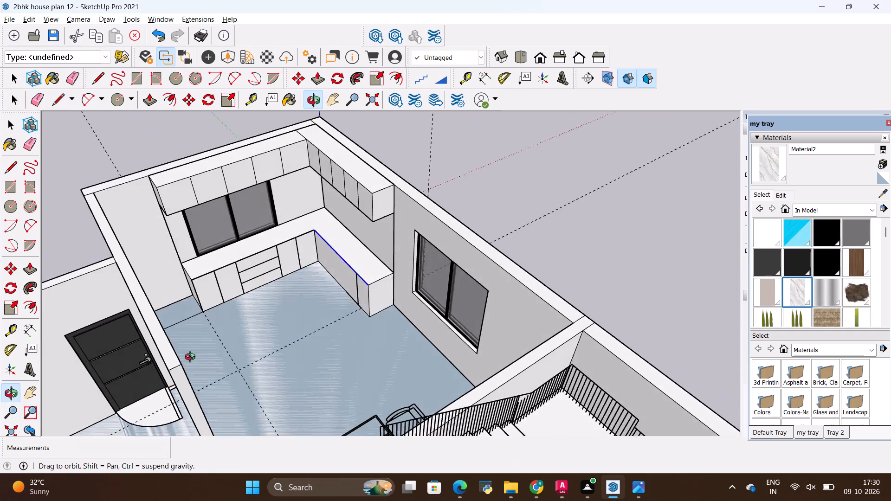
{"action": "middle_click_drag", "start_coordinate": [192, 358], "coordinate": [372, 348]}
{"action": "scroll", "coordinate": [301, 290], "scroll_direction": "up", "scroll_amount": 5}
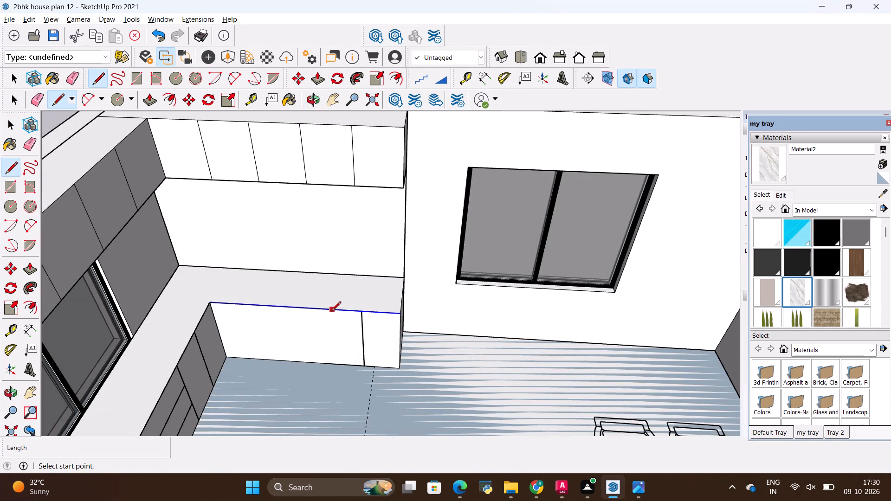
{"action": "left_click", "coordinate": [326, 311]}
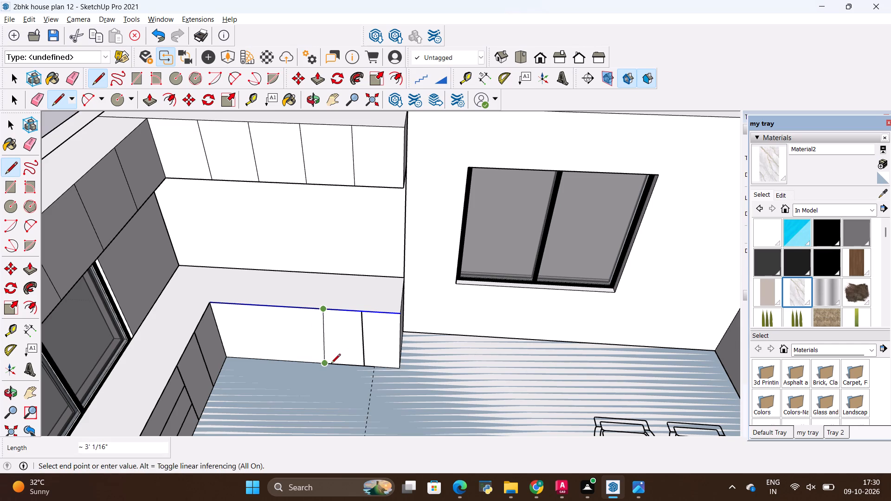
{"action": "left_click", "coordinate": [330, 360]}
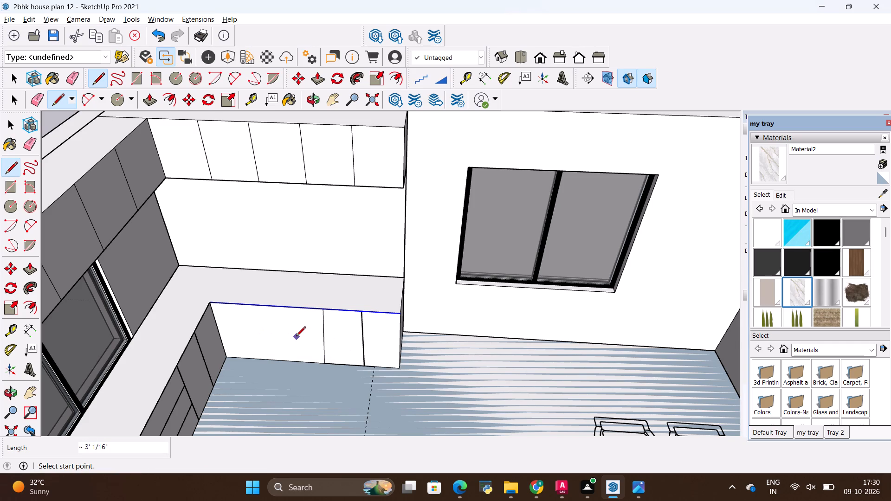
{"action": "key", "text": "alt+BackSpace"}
Draw 3' vertical dividers down the counter front from the three remaining division points, splitting it into five door panels.
{"action": "scroll", "coordinate": [316, 266], "scroll_direction": "up", "scroll_amount": 2}
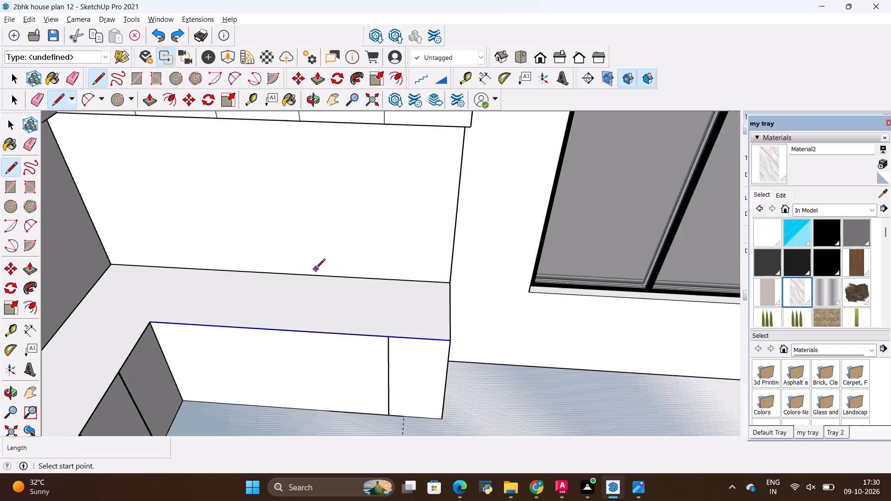
{"action": "scroll", "coordinate": [316, 269], "scroll_direction": "up", "scroll_amount": 4}
{"action": "scroll", "coordinate": [324, 288], "scroll_direction": "down", "scroll_amount": 6}
{"action": "middle_click_drag", "start_coordinate": [323, 351], "coordinate": [343, 353]}
{"action": "scroll", "coordinate": [341, 356], "scroll_direction": "up", "scroll_amount": 4}
{"action": "middle_click_drag", "start_coordinate": [336, 356], "coordinate": [321, 257]}
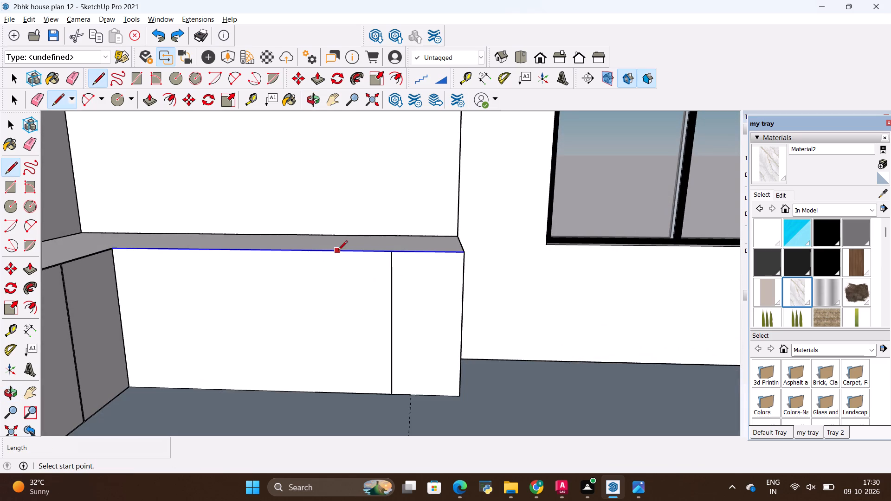
{"action": "left_click", "coordinate": [323, 250]}
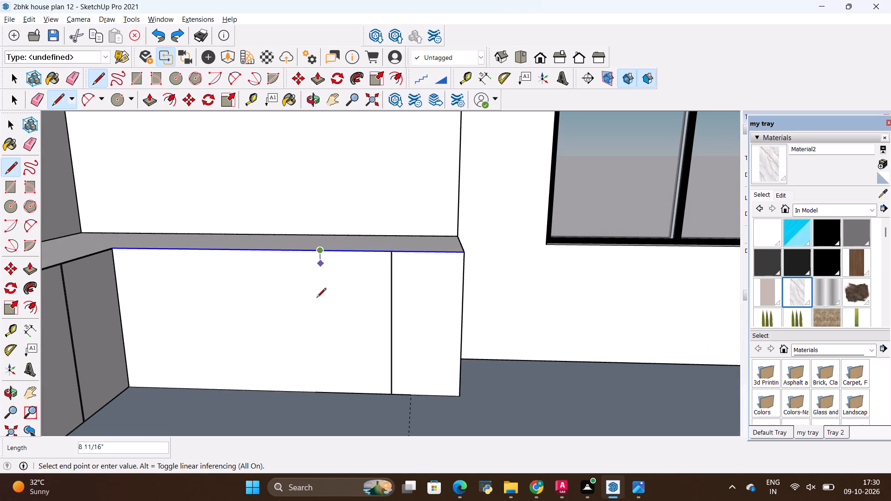
{"action": "left_click", "coordinate": [325, 392]}
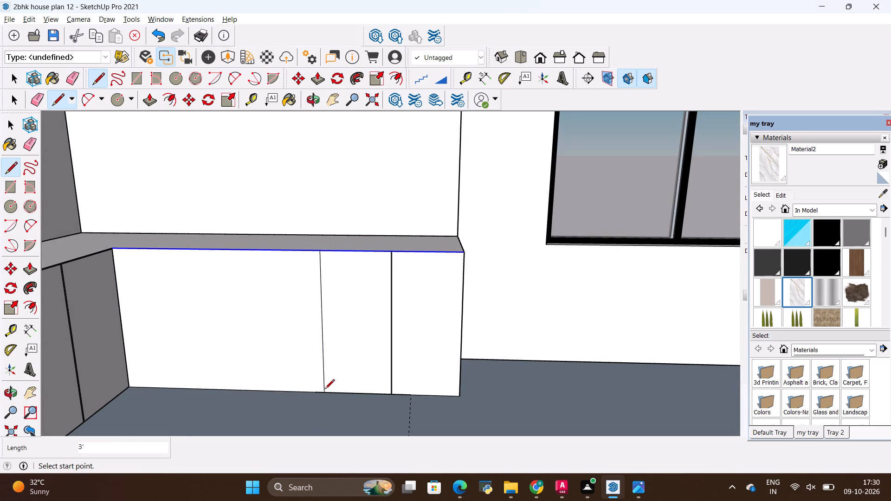
{"action": "left_click", "coordinate": [245, 249]}
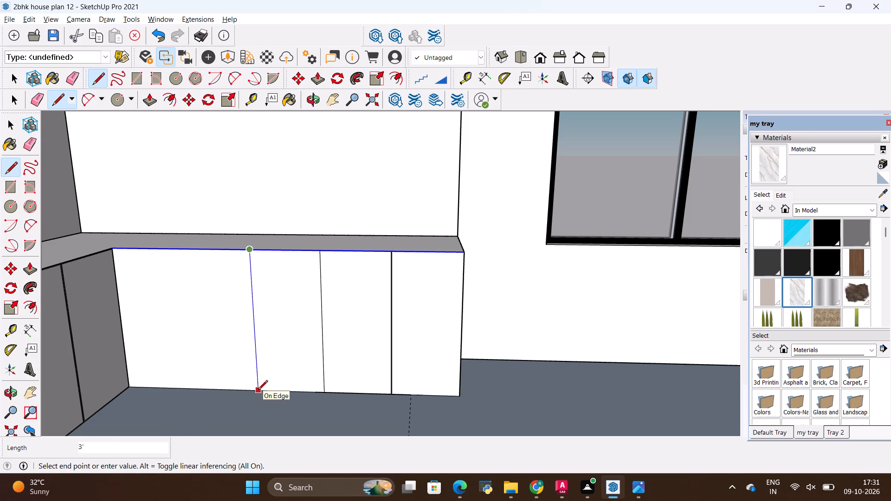
{"action": "left_click", "coordinate": [258, 391]}
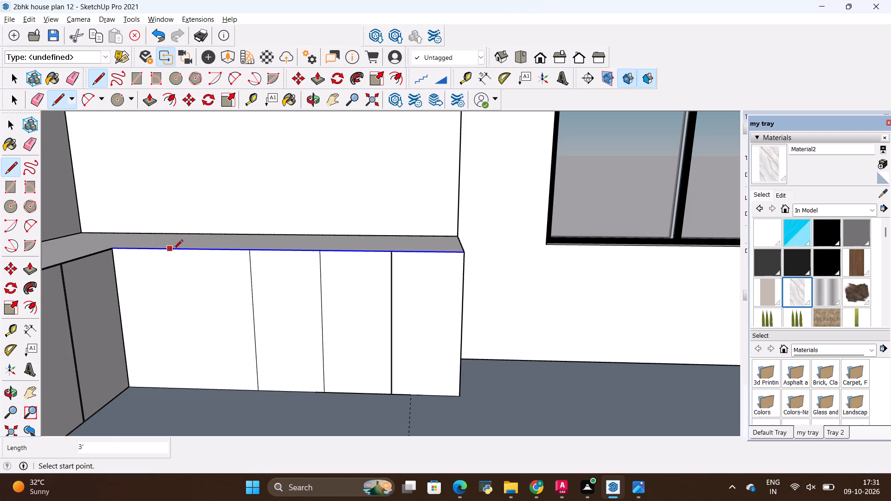
{"action": "left_click_drag", "start_coordinate": [180, 250], "coordinate": [181, 258]}
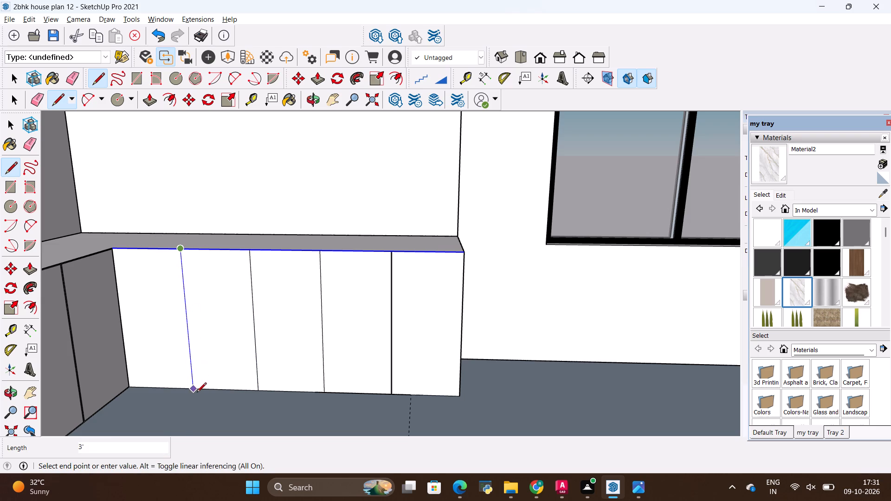
{"action": "left_click", "coordinate": [197, 391]}
Examine the kitchen's divided counter fronts and wall cabinets from above and from lower angles.
{"action": "scroll", "coordinate": [161, 265], "scroll_direction": "down", "scroll_amount": 8}
{"action": "middle_click_drag", "start_coordinate": [233, 238], "coordinate": [225, 259]}
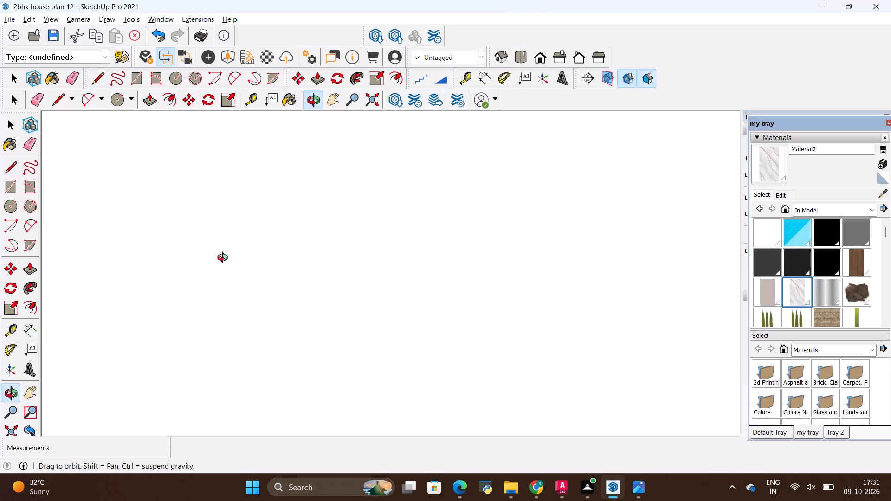
{"action": "middle_click_drag", "start_coordinate": [225, 259], "coordinate": [191, 372]}
{"action": "scroll", "coordinate": [226, 294], "scroll_direction": "down", "scroll_amount": 19}
{"action": "scroll", "coordinate": [234, 273], "scroll_direction": "down", "scroll_amount": 3}
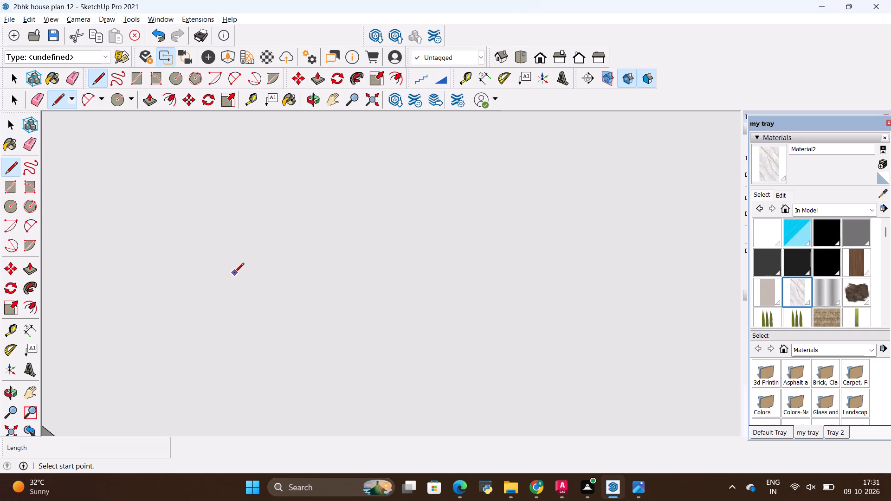
{"action": "scroll", "coordinate": [234, 273], "scroll_direction": "down", "scroll_amount": 20}
{"action": "scroll", "coordinate": [234, 273], "scroll_direction": "down", "scroll_amount": 4}
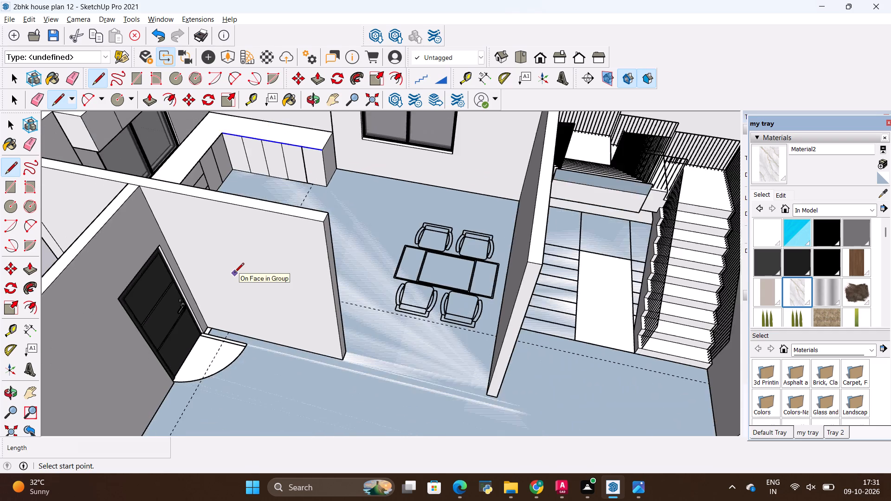
{"action": "scroll", "coordinate": [234, 273], "scroll_direction": "down", "scroll_amount": 12}
{"action": "scroll", "coordinate": [282, 230], "scroll_direction": "up", "scroll_amount": 4}
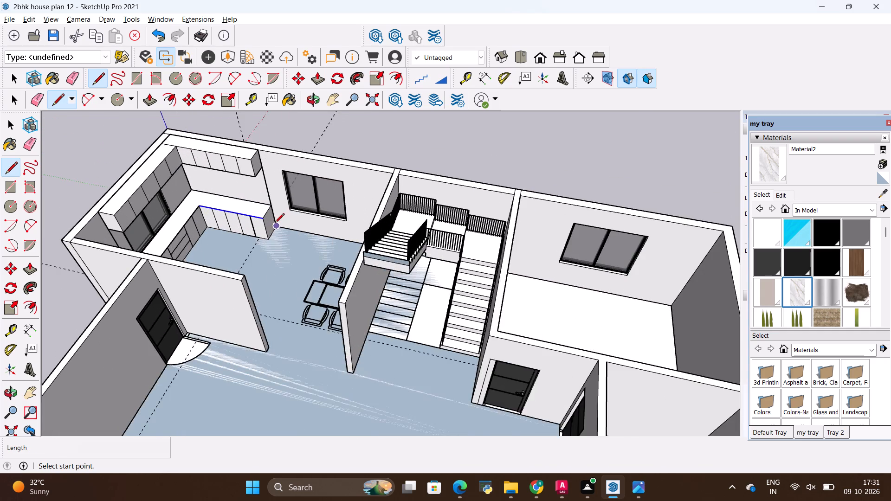
{"action": "scroll", "coordinate": [270, 212], "scroll_direction": "up", "scroll_amount": 4}
{"action": "scroll", "coordinate": [270, 211], "scroll_direction": "down", "scroll_amount": 5}
{"action": "scroll", "coordinate": [239, 189], "scroll_direction": "up", "scroll_amount": 3}
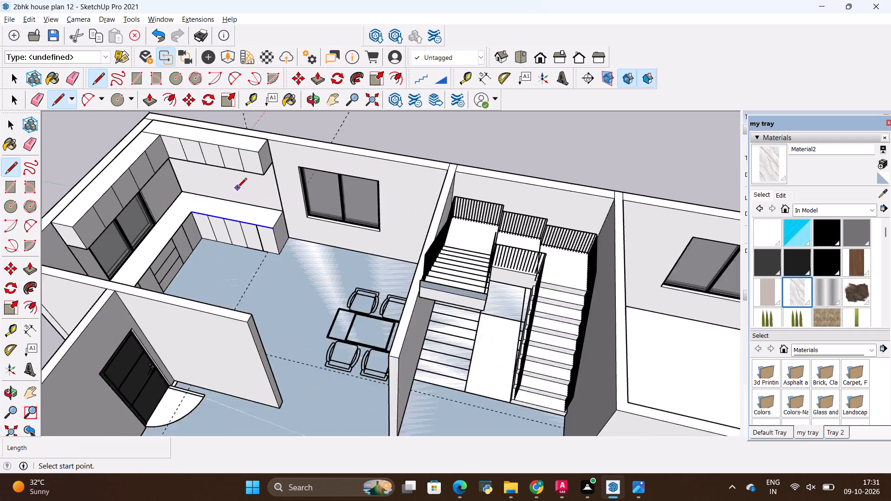
{"action": "scroll", "coordinate": [237, 188], "scroll_direction": "up", "scroll_amount": 3}
{"action": "scroll", "coordinate": [237, 188], "scroll_direction": "down", "scroll_amount": 5}
{"action": "scroll", "coordinate": [237, 145], "scroll_direction": "up", "scroll_amount": 4}
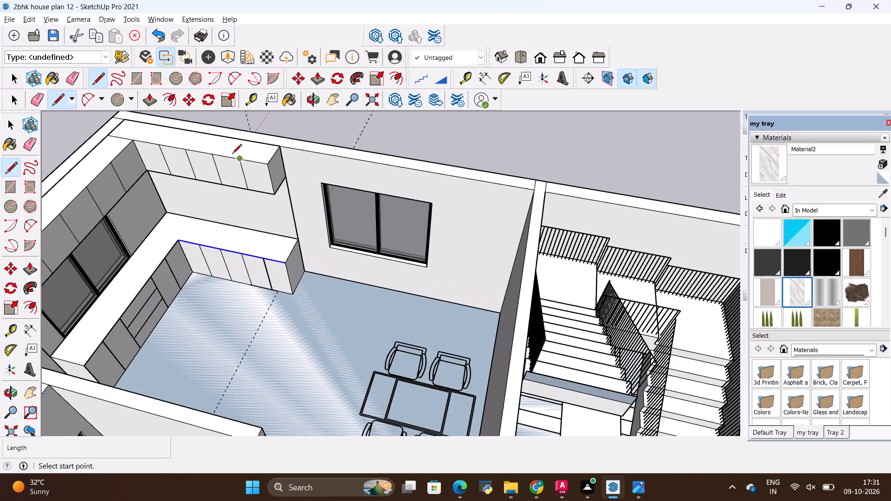
{"action": "scroll", "coordinate": [232, 154], "scroll_direction": "up", "scroll_amount": 3}
{"action": "middle_click_drag", "start_coordinate": [235, 206], "coordinate": [192, 148]}
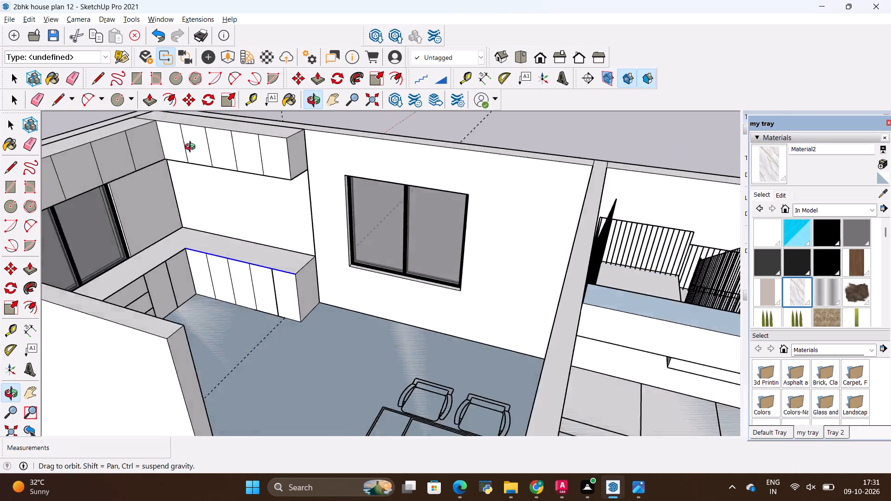
{"action": "middle_click_drag", "start_coordinate": [192, 148], "coordinate": [221, 204]}
{"action": "scroll", "coordinate": [223, 201], "scroll_direction": "down", "scroll_amount": 5}
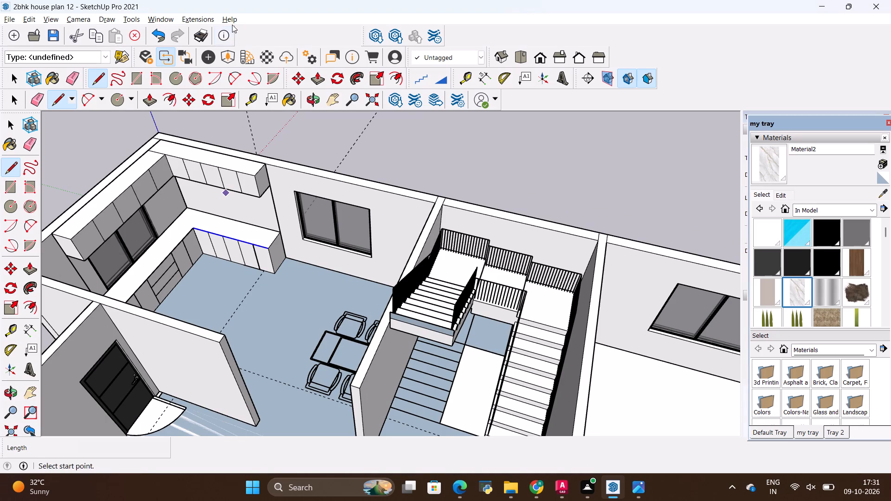
{"action": "scroll", "coordinate": [228, 30], "scroll_direction": "down", "scroll_amount": 4}
Erase the diagonal corner edge on top of the wall cabinets where the two runs meet.
{"action": "key", "text": "space"}
{"action": "scroll", "coordinate": [336, 204], "scroll_direction": "down", "scroll_amount": 4}
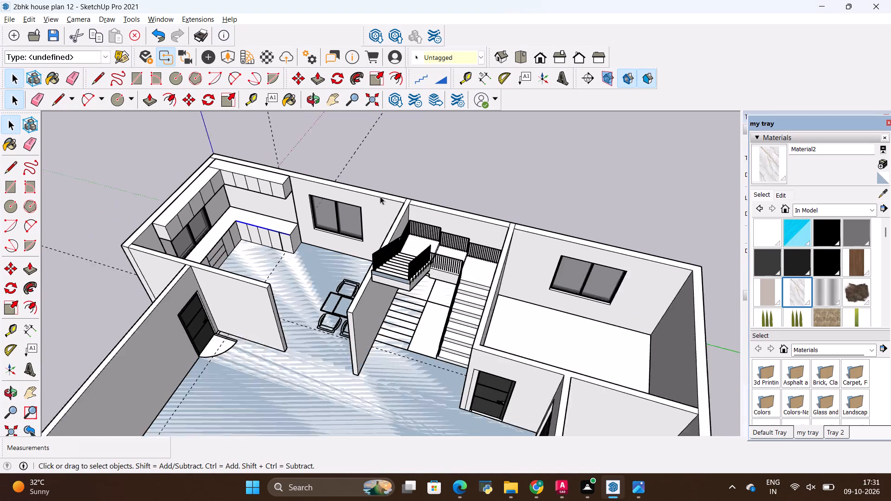
{"action": "scroll", "coordinate": [380, 196], "scroll_direction": "down", "scroll_amount": 1}
{"action": "scroll", "coordinate": [186, 167], "scroll_direction": "up", "scroll_amount": 13}
{"action": "middle_click_drag", "start_coordinate": [390, 253], "coordinate": [328, 276]}
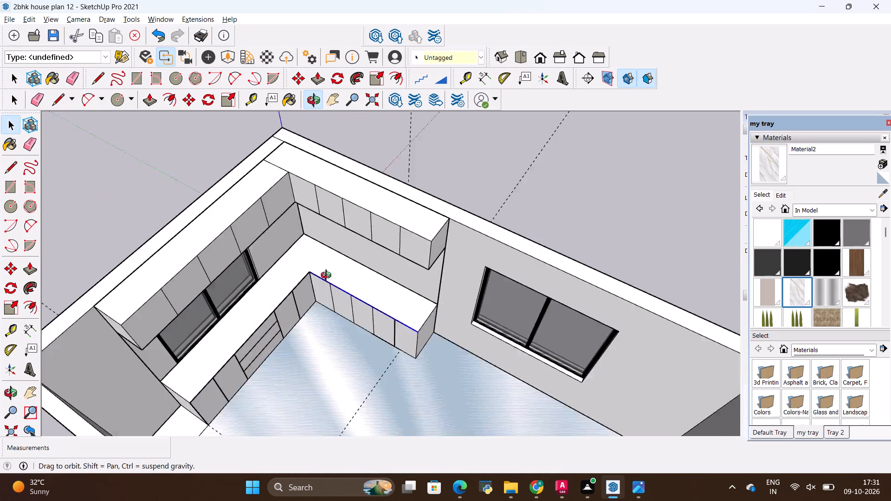
{"action": "middle_click_drag", "start_coordinate": [328, 276], "coordinate": [296, 247]}
{"action": "scroll", "coordinate": [299, 154], "scroll_direction": "up", "scroll_amount": 10}
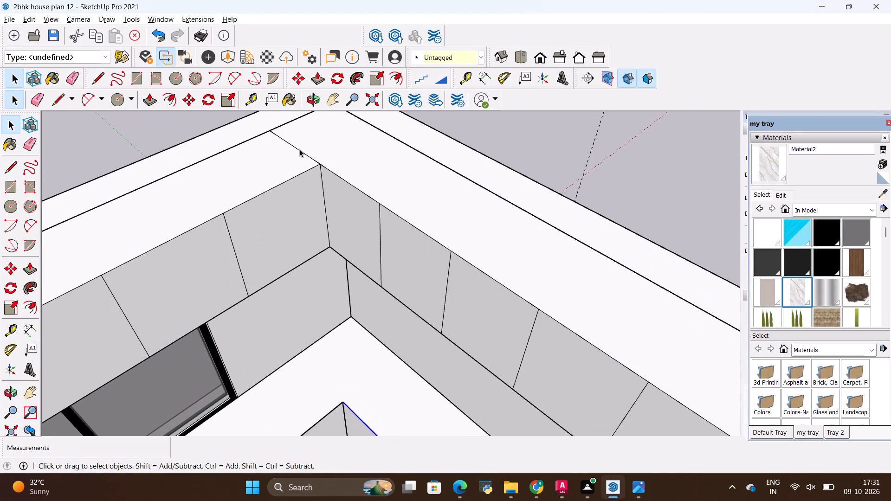
{"action": "key", "text": "e"}
{"action": "left_click_drag", "start_coordinate": [303, 149], "coordinate": [295, 157]}
Offset the outline of the outermost wall-cabinet door, at the free end of the run without the window, inward by 0.2".
{"action": "scroll", "coordinate": [305, 159], "scroll_direction": "down", "scroll_amount": 6}
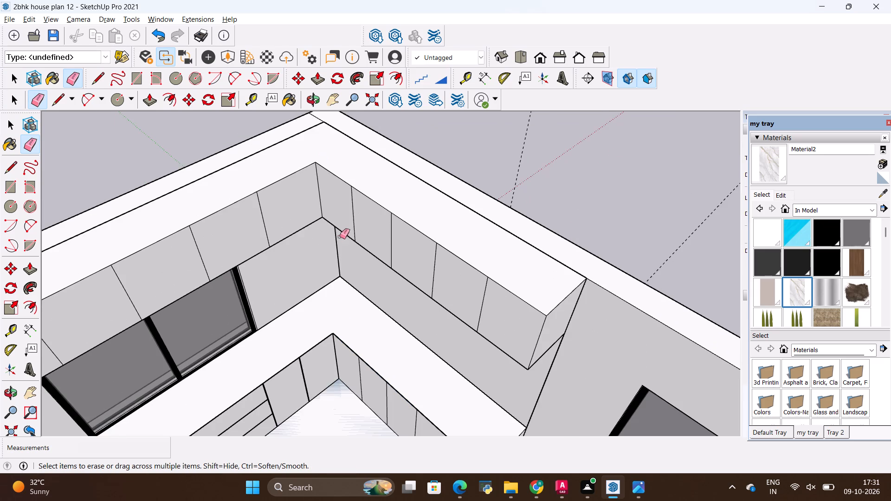
{"action": "middle_click_drag", "start_coordinate": [347, 267], "coordinate": [419, 267]}
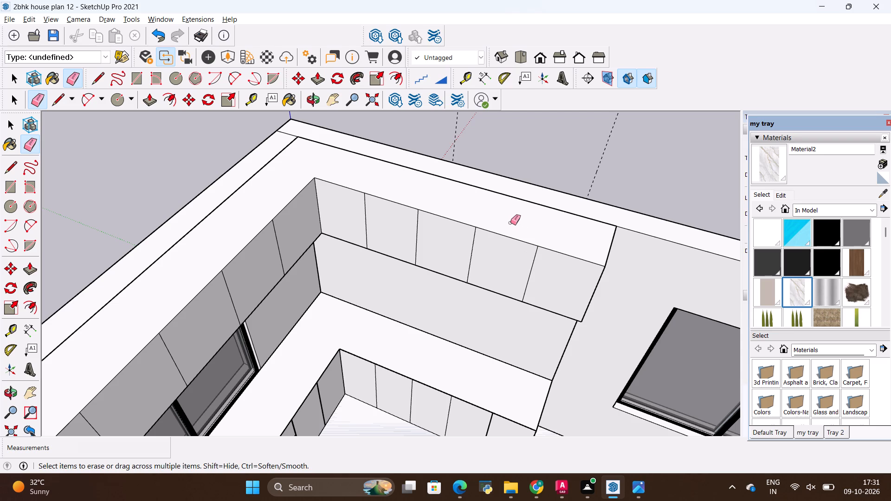
{"action": "left_click", "coordinate": [398, 74]}
{"action": "left_click", "coordinate": [566, 267]}
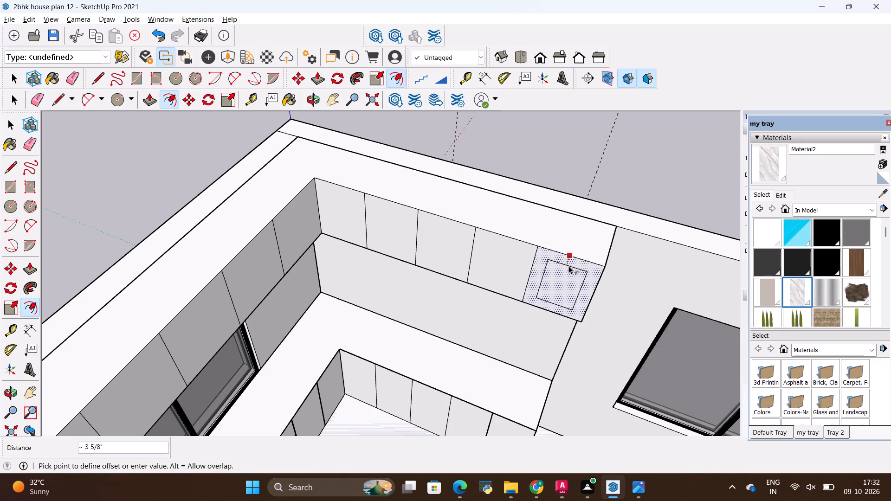
{"action": "key", "text": "BackSpace"}
{"action": "type", "text": ".2"}
{"action": "key", "text": "shift+quotedbl"}
{"action": "key", "text": "Return"}
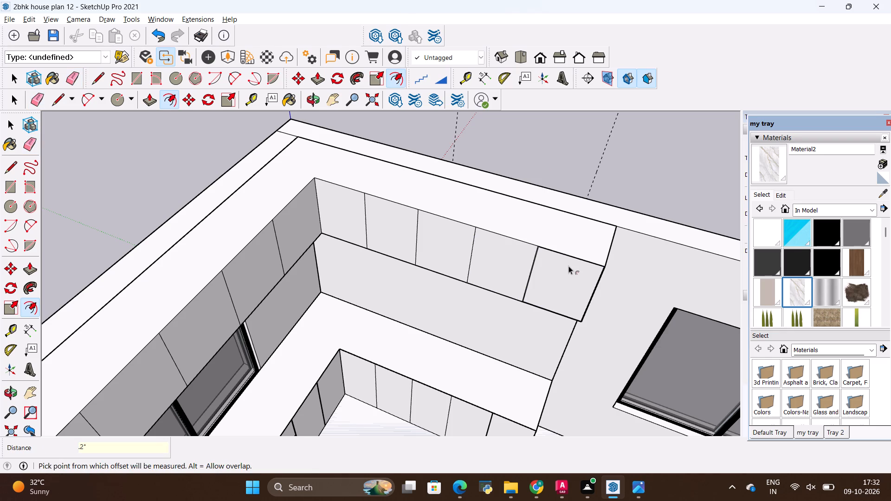
{"action": "key", "text": "Escape"}
Offset the outlines of the second and third wall-cabinet doors from that run's free end inward by 0.2" each.
{"action": "left_click", "coordinate": [491, 245]}
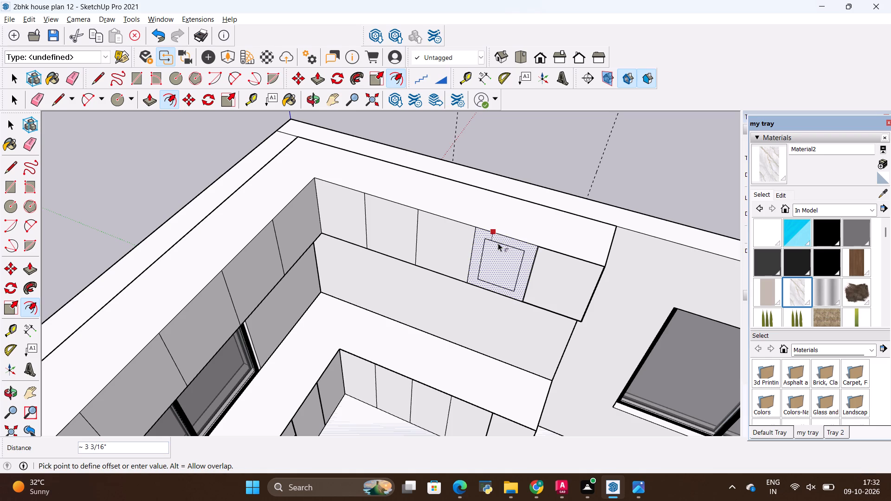
{"action": "key", "text": "BackSpace"}
{"action": "type", "text": ".2"}
{"action": "key", "text": "shift+quotedbl"}
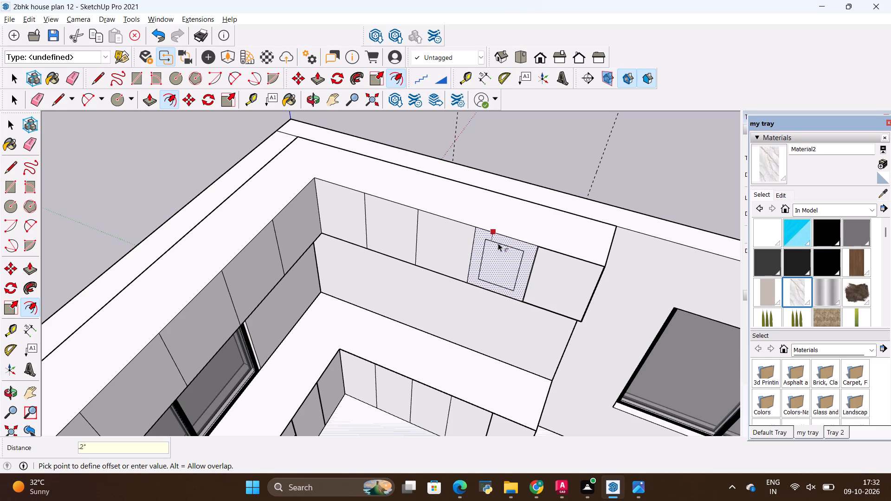
{"action": "key", "text": "Return"}
{"action": "key", "text": "Escape"}
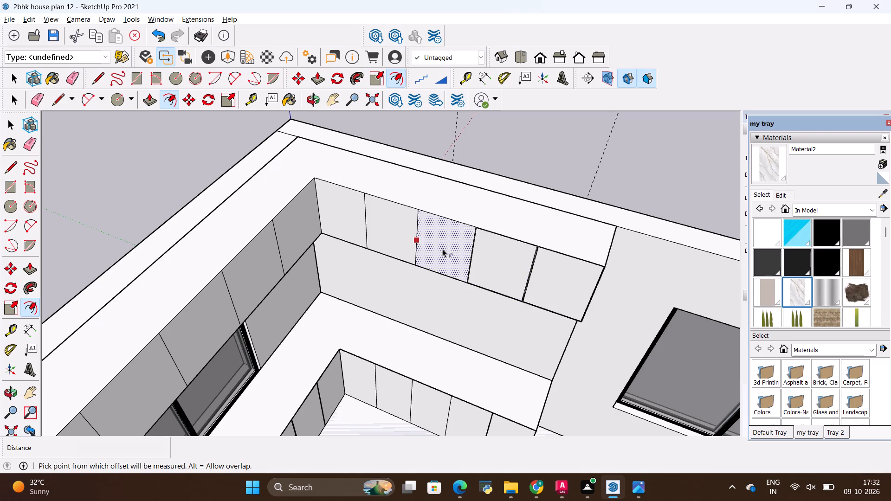
{"action": "left_click", "coordinate": [442, 249]}
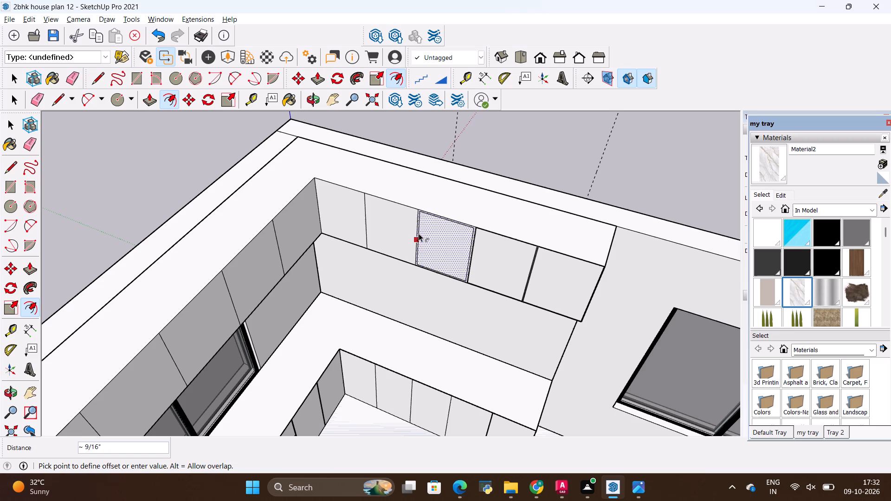
{"action": "key", "text": "BackSpace"}
{"action": "type", "text": ".2"}
{"action": "key", "text": "shift+quotedbl"}
{"action": "key", "text": "Return"}
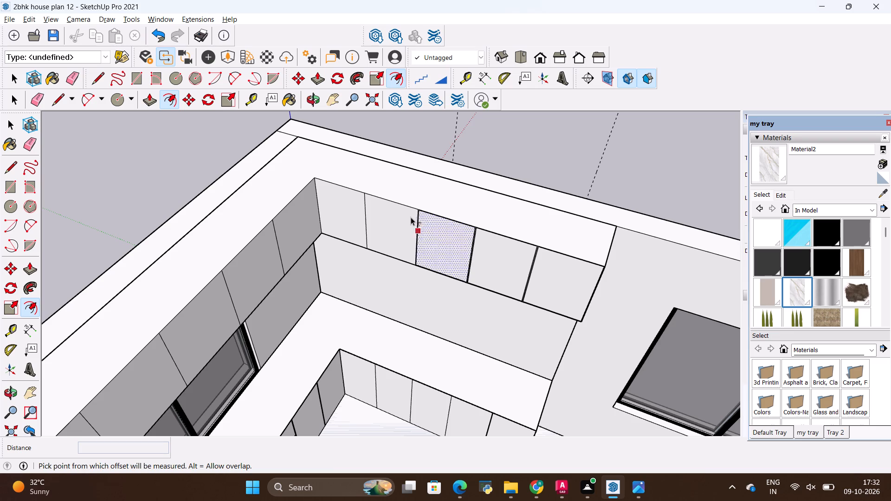
{"action": "key", "text": "Escape"}
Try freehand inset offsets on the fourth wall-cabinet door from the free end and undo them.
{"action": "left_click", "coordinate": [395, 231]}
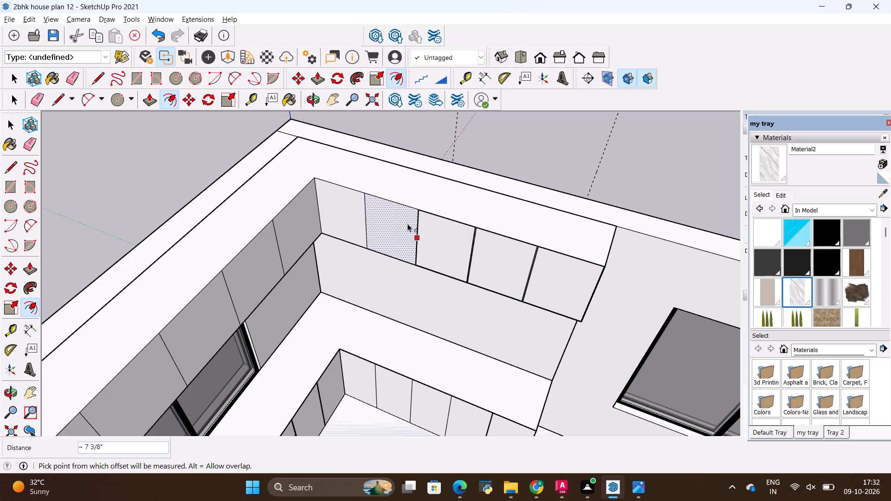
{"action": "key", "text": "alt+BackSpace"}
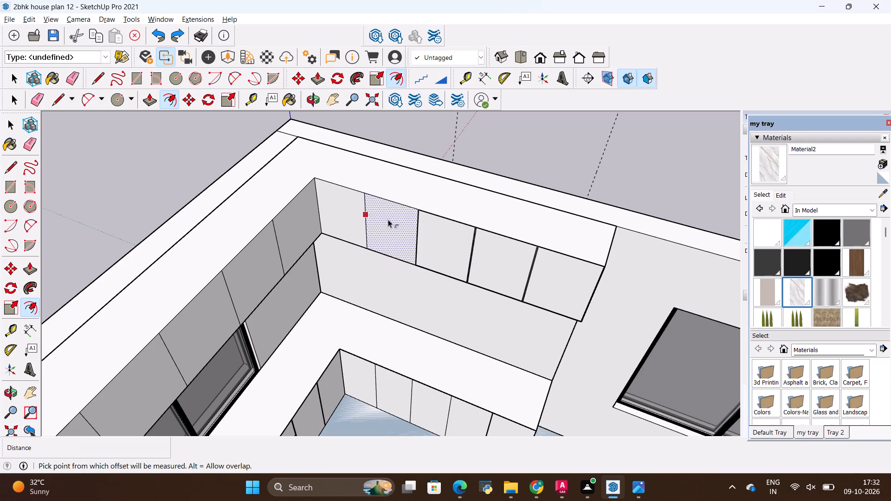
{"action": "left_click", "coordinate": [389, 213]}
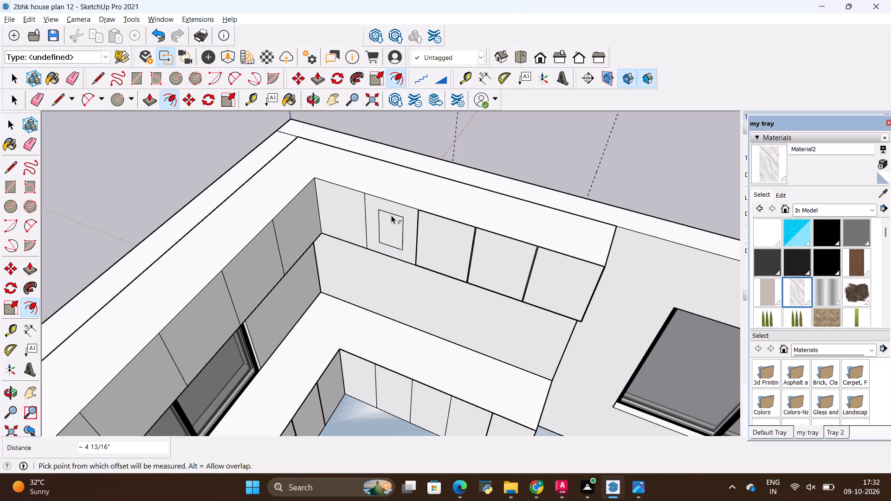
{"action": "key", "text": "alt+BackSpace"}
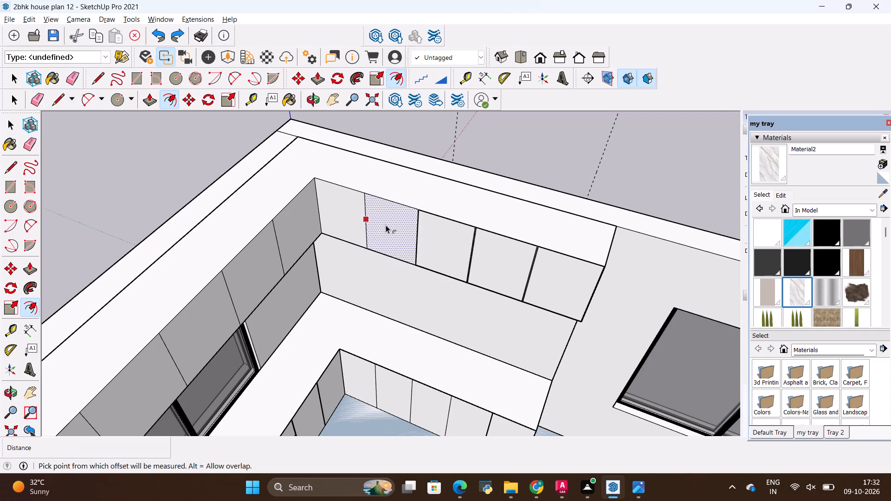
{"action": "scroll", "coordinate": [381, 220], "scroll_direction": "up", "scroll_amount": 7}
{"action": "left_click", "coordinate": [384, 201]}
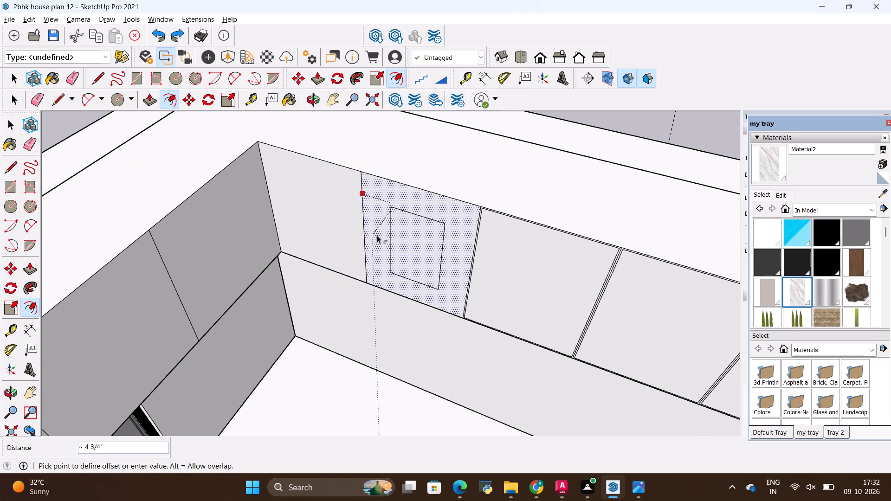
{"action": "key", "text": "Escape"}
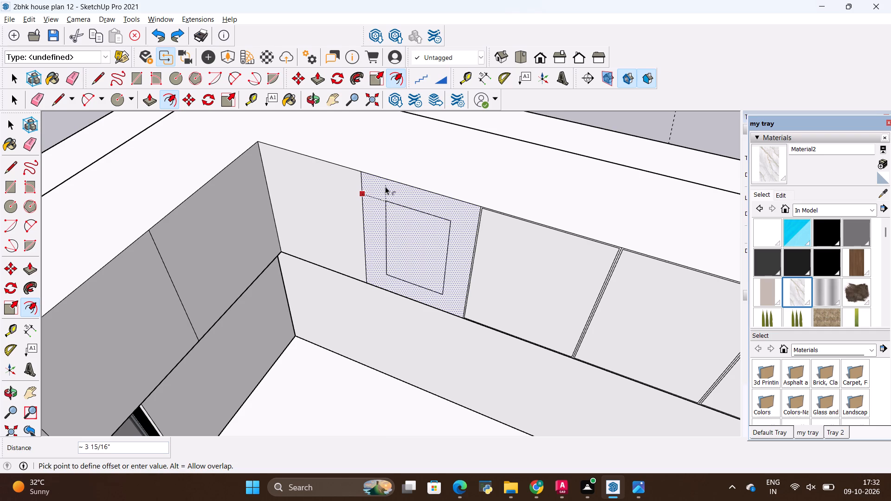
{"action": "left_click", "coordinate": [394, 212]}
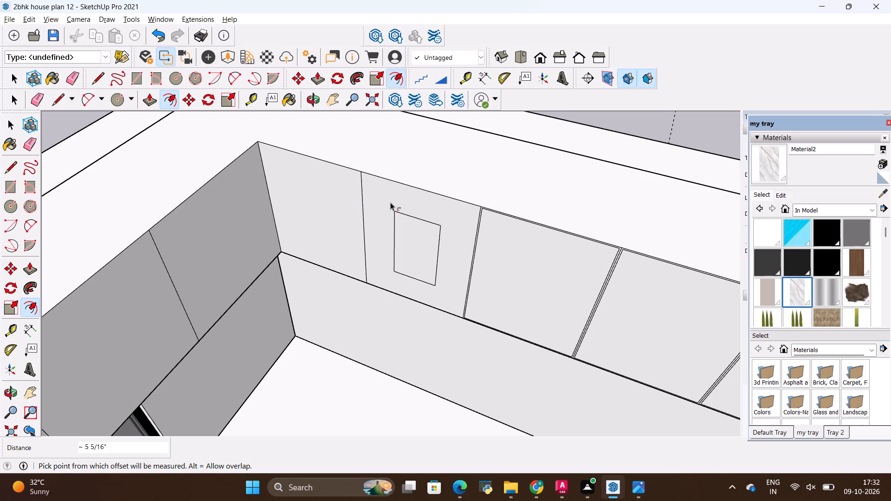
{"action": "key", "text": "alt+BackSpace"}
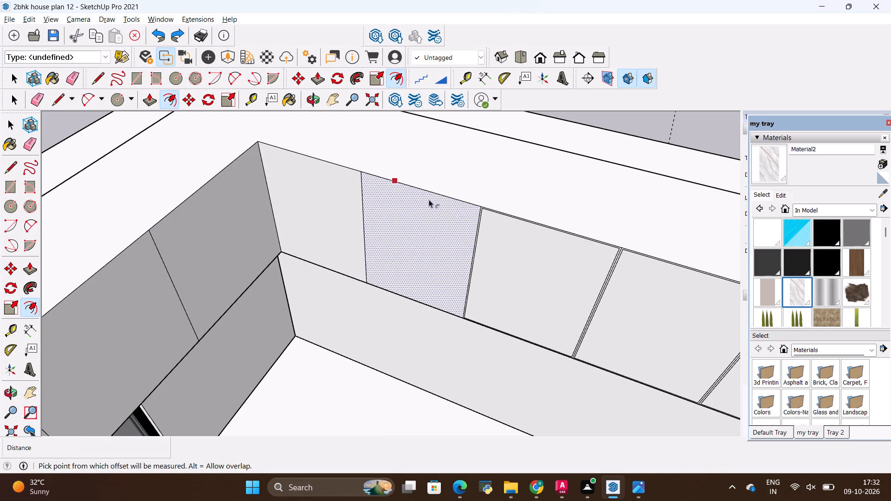
Offset the outlines of the fourth wall-cabinet door and the corner door of the same run inward by 0.2" each.
{"action": "left_click", "coordinate": [454, 211]}
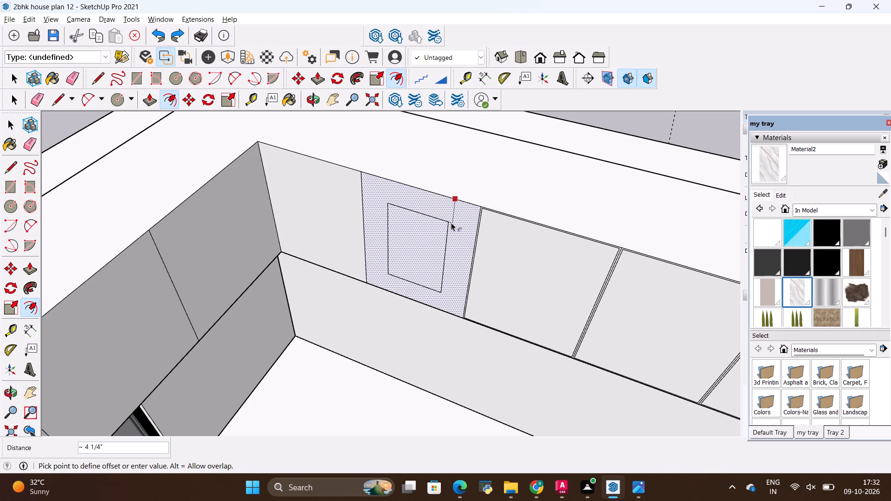
{"action": "key", "text": "BackSpace"}
{"action": "type", "text": ".2"}
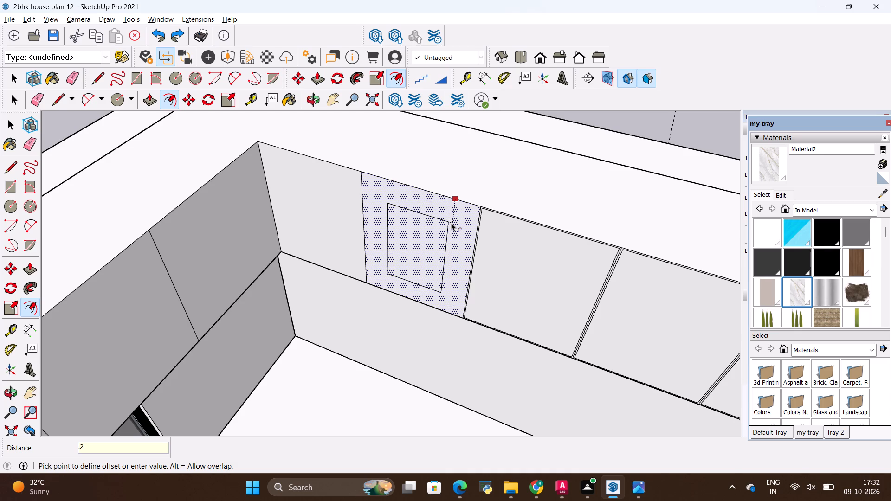
{"action": "key", "text": "shift+quotedbl"}
{"action": "key", "text": "Return"}
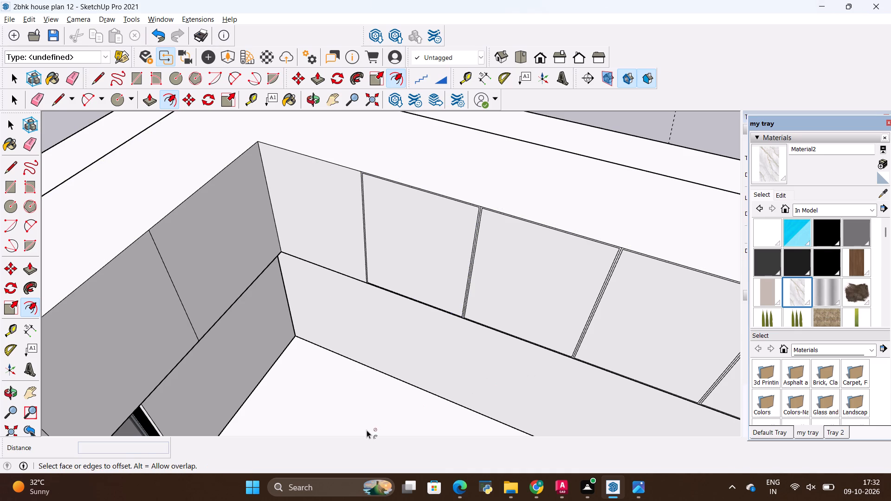
{"action": "left_click", "coordinate": [326, 240]}
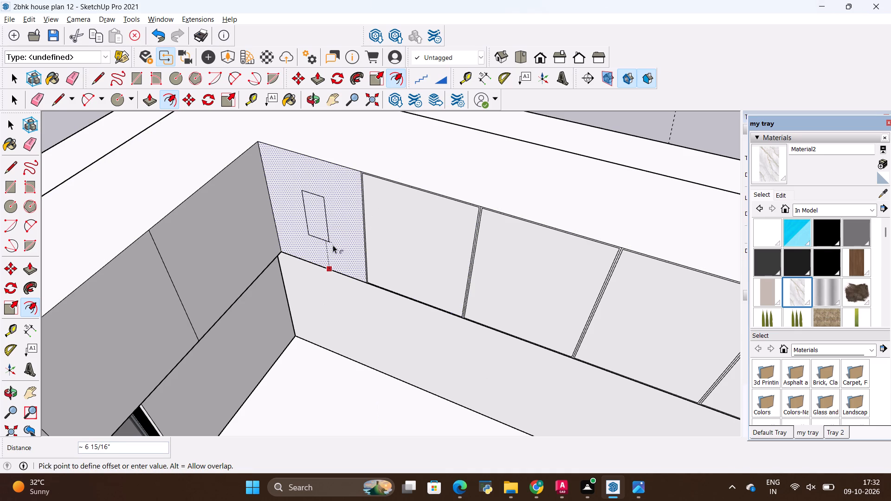
{"action": "key", "text": "BackSpace"}
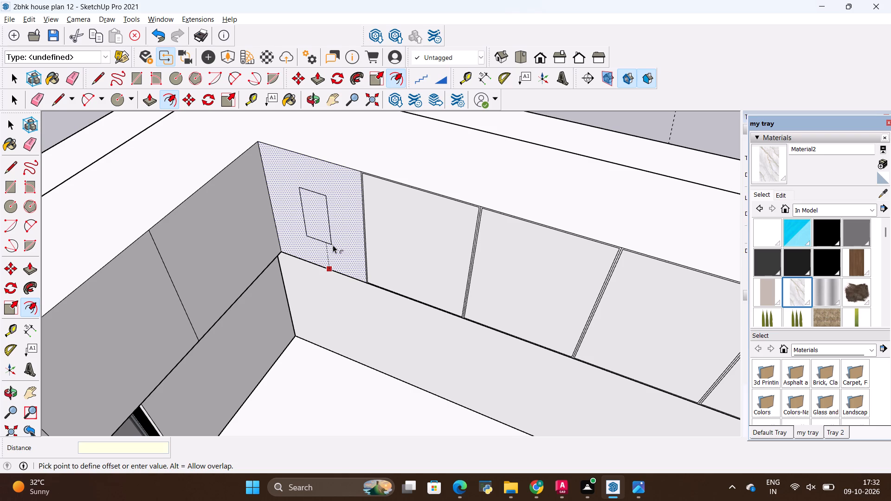
{"action": "type", "text": ".2"}
{"action": "key", "text": "shift+quotedbl"}
{"action": "key", "text": "Return"}
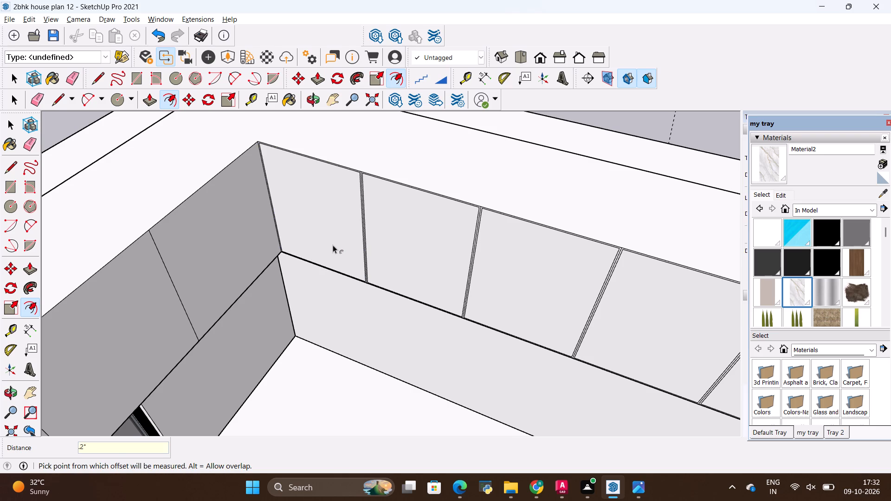
Offset the outline of the corner door on the wall-cabinet run above the window inward by 0.2".
{"action": "scroll", "coordinate": [375, 300], "scroll_direction": "down", "scroll_amount": 17}
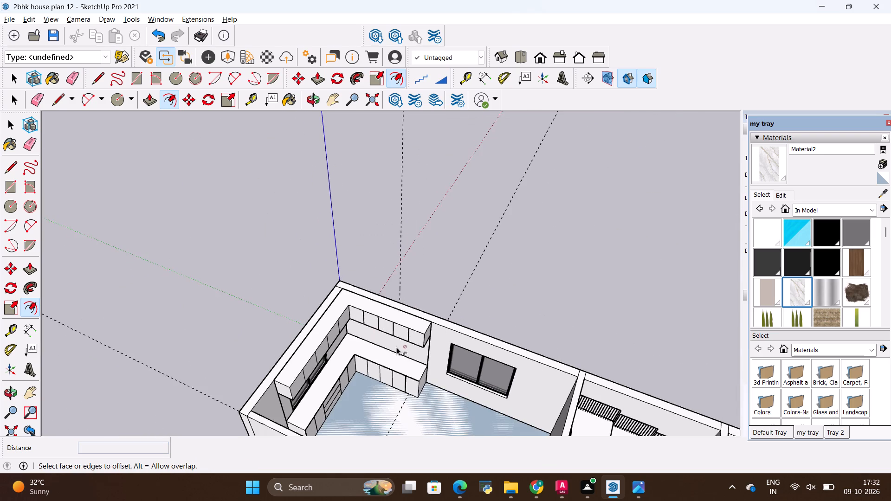
{"action": "middle_click_drag", "start_coordinate": [407, 357], "coordinate": [282, 340]}
{"action": "scroll", "coordinate": [302, 288], "scroll_direction": "up", "scroll_amount": 16}
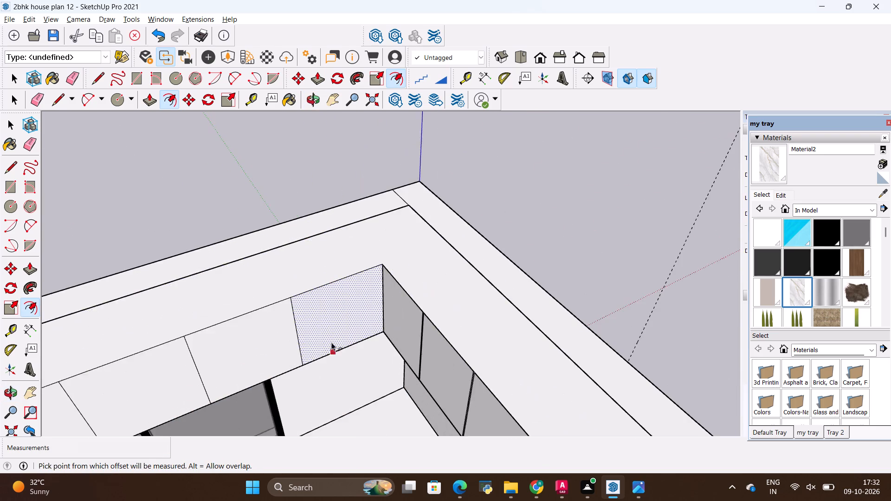
{"action": "scroll", "coordinate": [331, 342], "scroll_direction": "up", "scroll_amount": 2}
{"action": "left_click", "coordinate": [341, 282]}
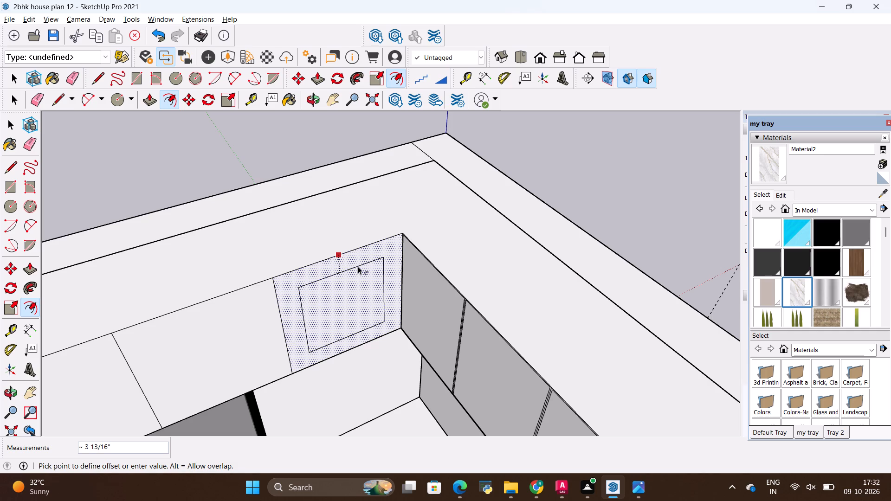
{"action": "key", "text": "BackSpace"}
{"action": "type", "text": ".2"}
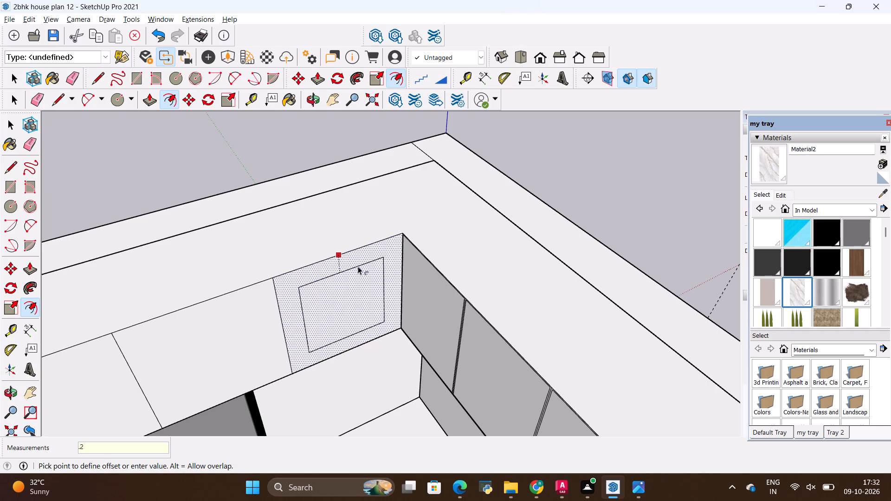
{"action": "key", "text": "shift+quotedbl"}
{"action": "key", "text": "Return"}
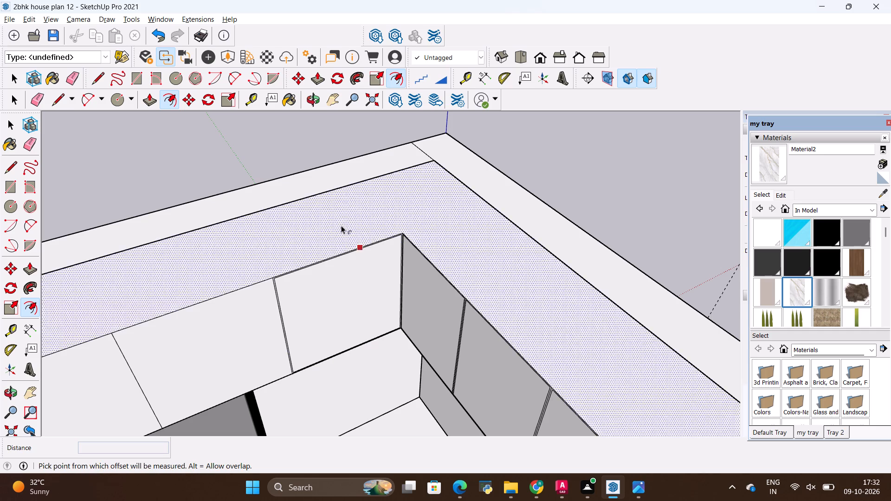
Offset the outlines of the second and third doors from the corner on the window-side wall cabinets inward by 0.2" each.
{"action": "scroll", "coordinate": [328, 290], "scroll_direction": "down", "scroll_amount": 9}
{"action": "left_click", "coordinate": [303, 291]}
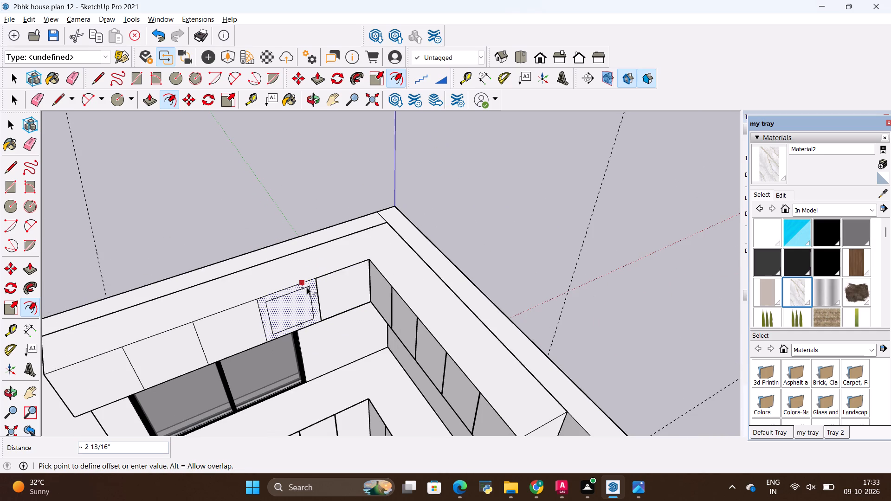
{"action": "key", "text": "BackSpace"}
{"action": "type", "text": ".2\""}
{"action": "key", "text": "Return"}
{"action": "scroll", "coordinate": [294, 287], "scroll_direction": "down", "scroll_amount": 4}
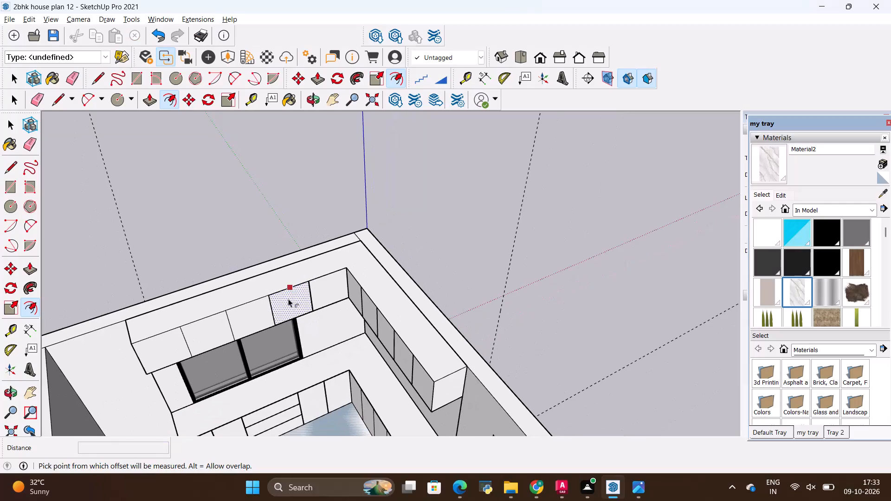
{"action": "left_click", "coordinate": [246, 313]}
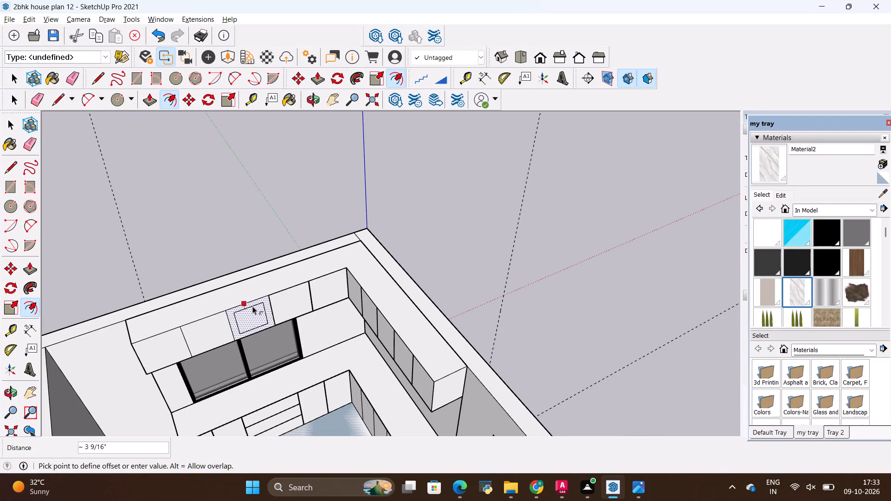
{"action": "key", "text": "BackSpace"}
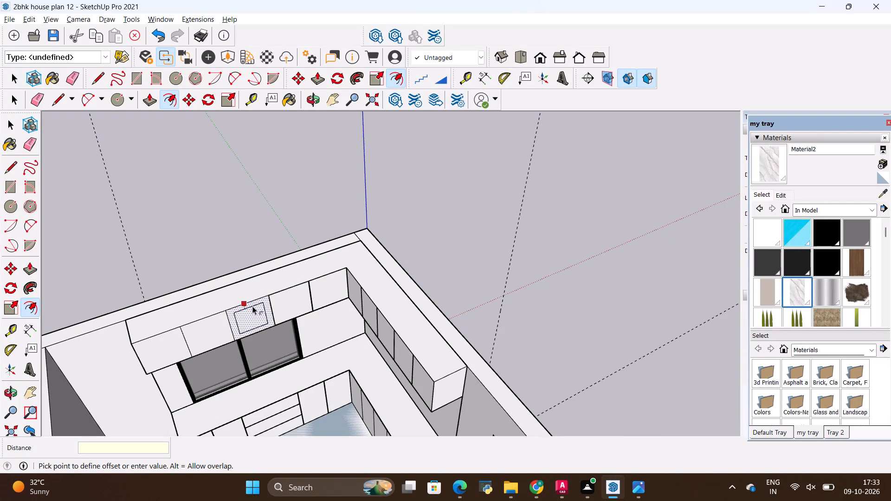
{"action": "type", "text": ".2"}
{"action": "key", "text": "shift+quotedbl"}
{"action": "key", "text": "Return"}
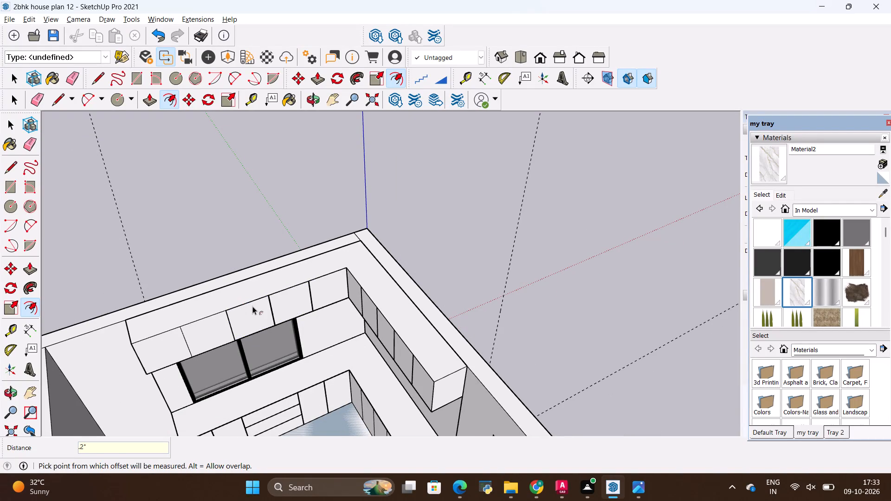
{"action": "scroll", "coordinate": [229, 315], "scroll_direction": "down", "scroll_amount": 4}
{"action": "scroll", "coordinate": [214, 316], "scroll_direction": "up", "scroll_amount": 10}
{"action": "scroll", "coordinate": [221, 318], "scroll_direction": "down", "scroll_amount": 6}
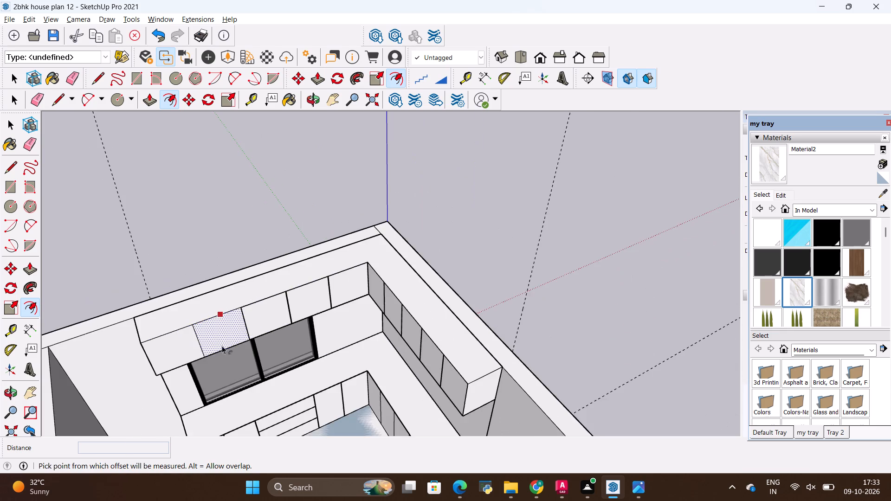
Offset the outline of the fourth door from the corner on the window-side wall cabinets inward by 0.2".
{"action": "middle_click_drag", "start_coordinate": [227, 377], "coordinate": [220, 305]}
{"action": "scroll", "coordinate": [211, 279], "scroll_direction": "up", "scroll_amount": 5}
{"action": "left_click", "coordinate": [226, 288]}
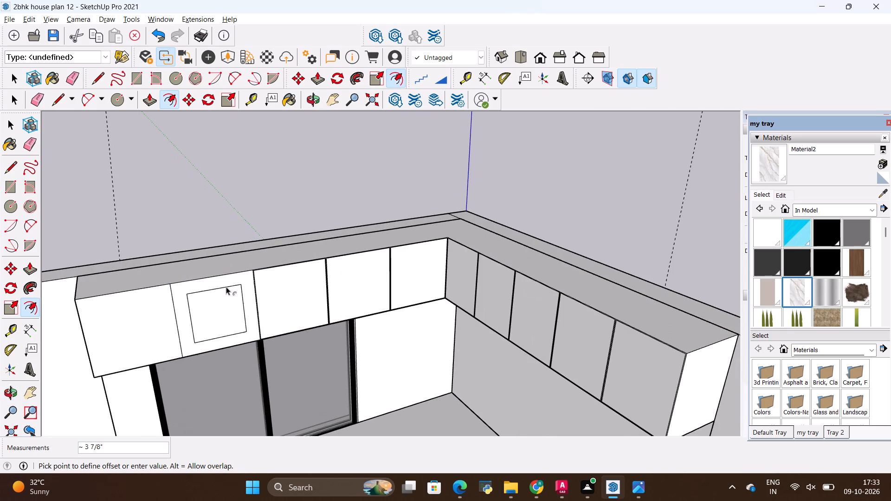
{"action": "key", "text": "alt+BackSpace"}
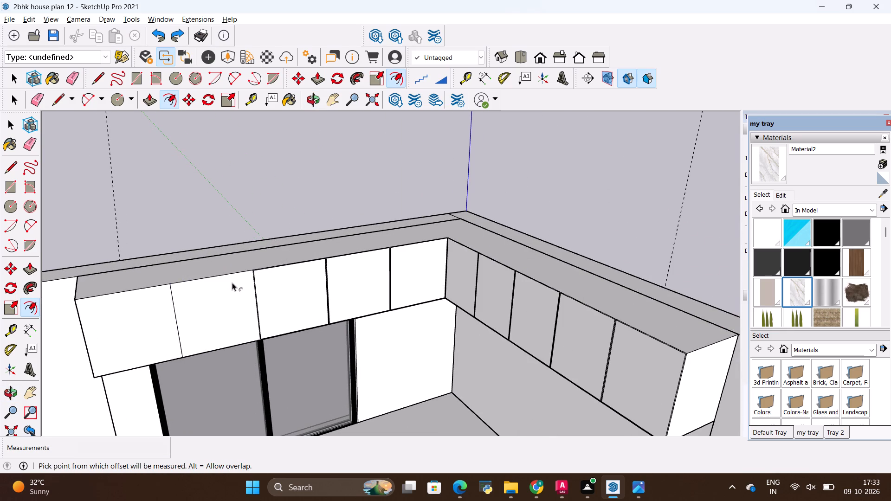
{"action": "left_click", "coordinate": [229, 291]}
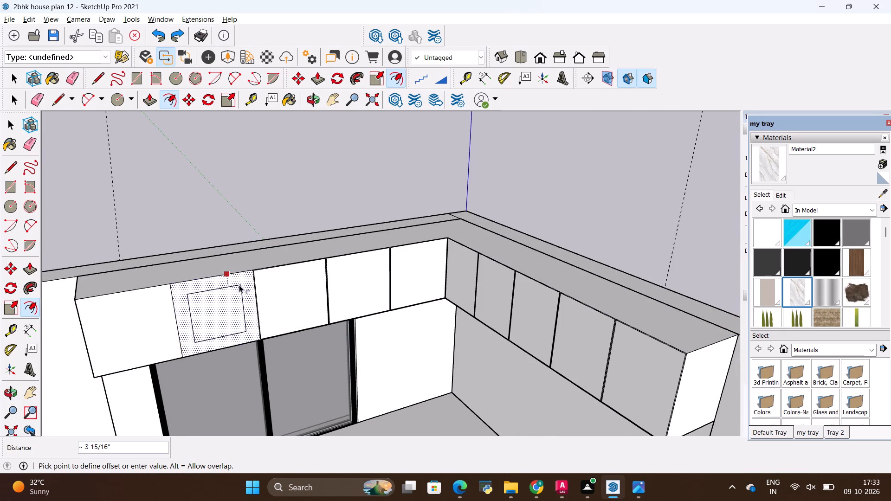
{"action": "key", "text": "BackSpace"}
{"action": "type", "text": ".2"}
{"action": "key", "text": "shift+quotedbl"}
{"action": "key", "text": "Return"}
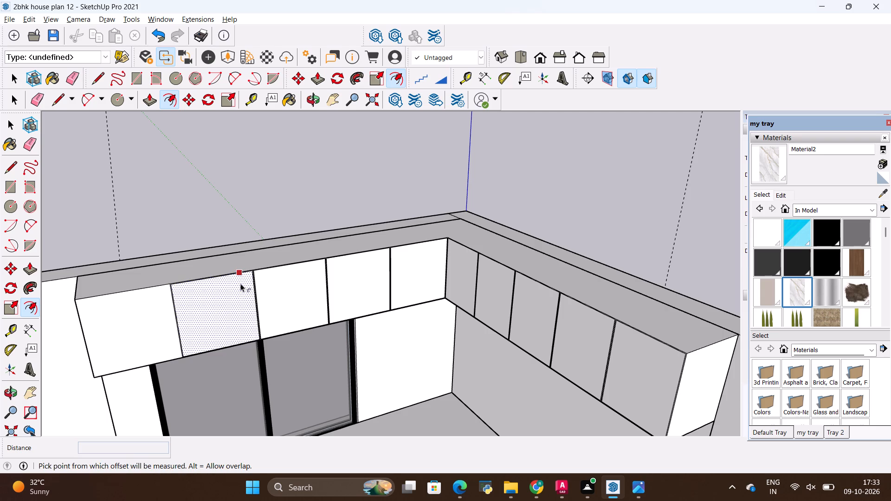
Offset the outline of the free-end door on the window-side wall cabinets inward by 0.2".
{"action": "left_click", "coordinate": [147, 301]}
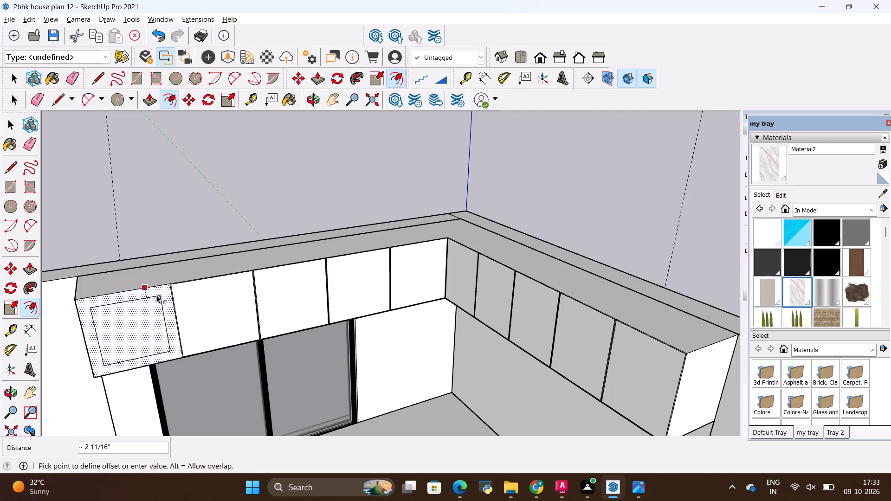
{"action": "key", "text": "BackSpace"}
{"action": "type", "text": ".2"}
{"action": "key", "text": "shift+quotedbl"}
{"action": "key", "text": "Return"}
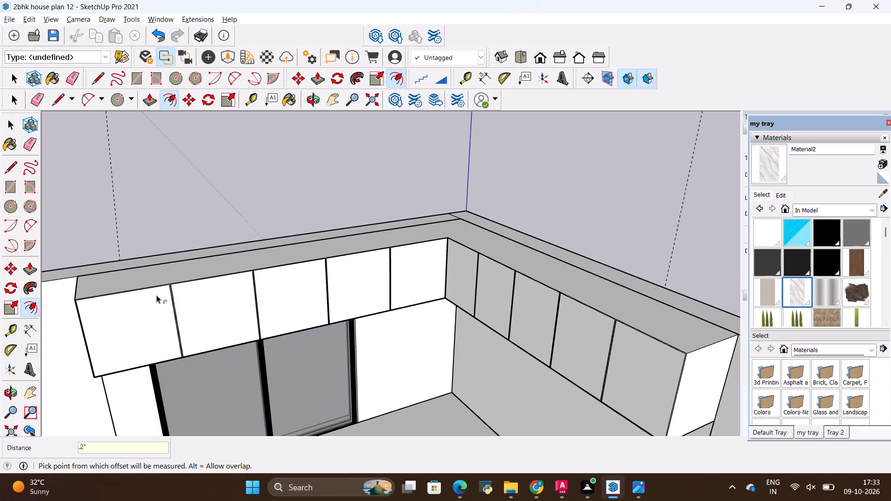
{"action": "key", "text": "space"}
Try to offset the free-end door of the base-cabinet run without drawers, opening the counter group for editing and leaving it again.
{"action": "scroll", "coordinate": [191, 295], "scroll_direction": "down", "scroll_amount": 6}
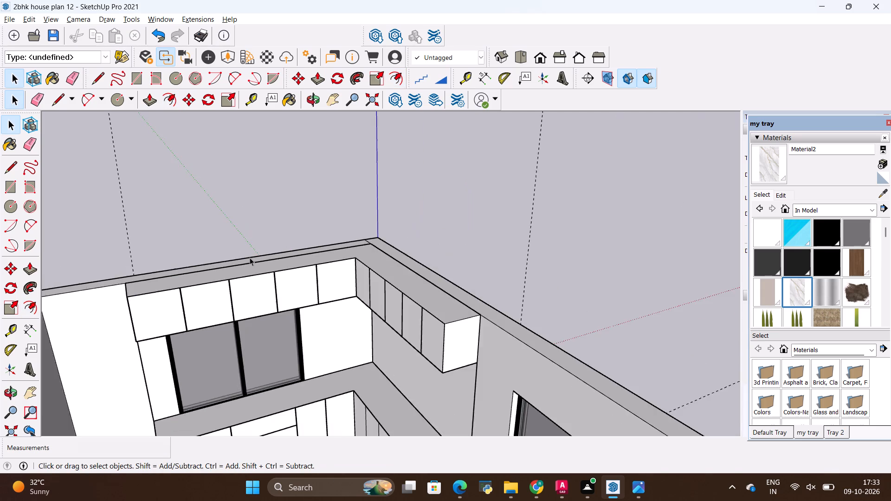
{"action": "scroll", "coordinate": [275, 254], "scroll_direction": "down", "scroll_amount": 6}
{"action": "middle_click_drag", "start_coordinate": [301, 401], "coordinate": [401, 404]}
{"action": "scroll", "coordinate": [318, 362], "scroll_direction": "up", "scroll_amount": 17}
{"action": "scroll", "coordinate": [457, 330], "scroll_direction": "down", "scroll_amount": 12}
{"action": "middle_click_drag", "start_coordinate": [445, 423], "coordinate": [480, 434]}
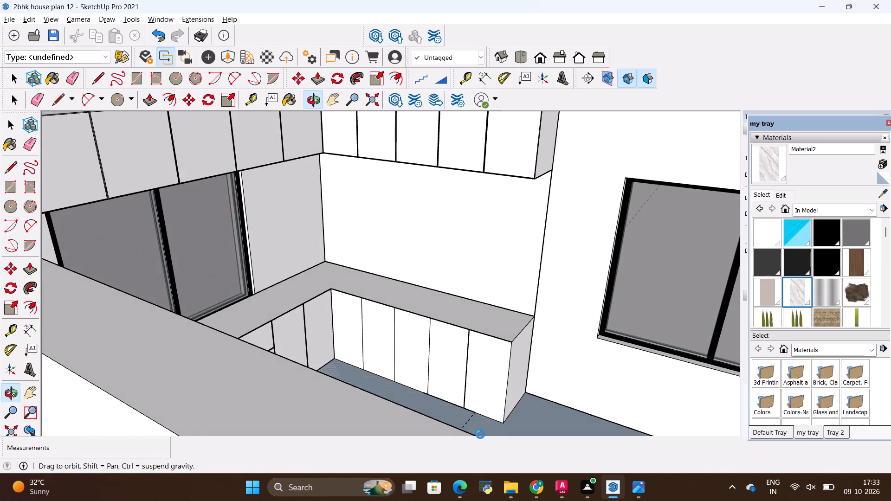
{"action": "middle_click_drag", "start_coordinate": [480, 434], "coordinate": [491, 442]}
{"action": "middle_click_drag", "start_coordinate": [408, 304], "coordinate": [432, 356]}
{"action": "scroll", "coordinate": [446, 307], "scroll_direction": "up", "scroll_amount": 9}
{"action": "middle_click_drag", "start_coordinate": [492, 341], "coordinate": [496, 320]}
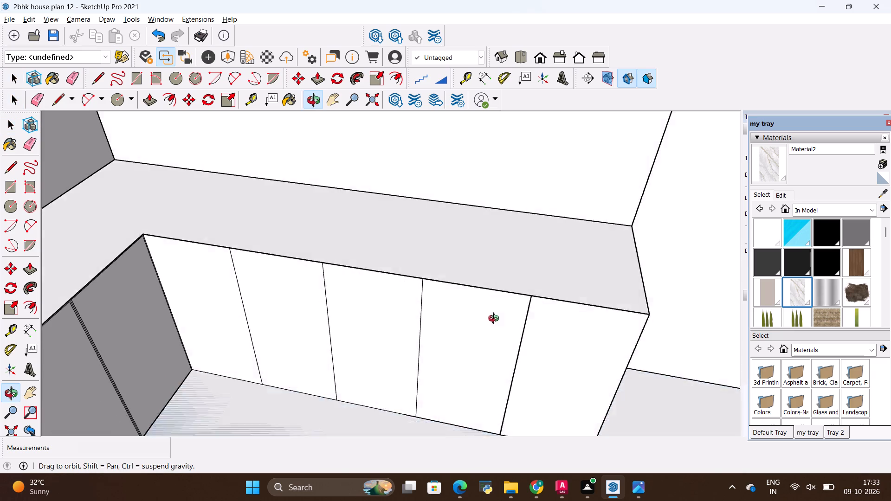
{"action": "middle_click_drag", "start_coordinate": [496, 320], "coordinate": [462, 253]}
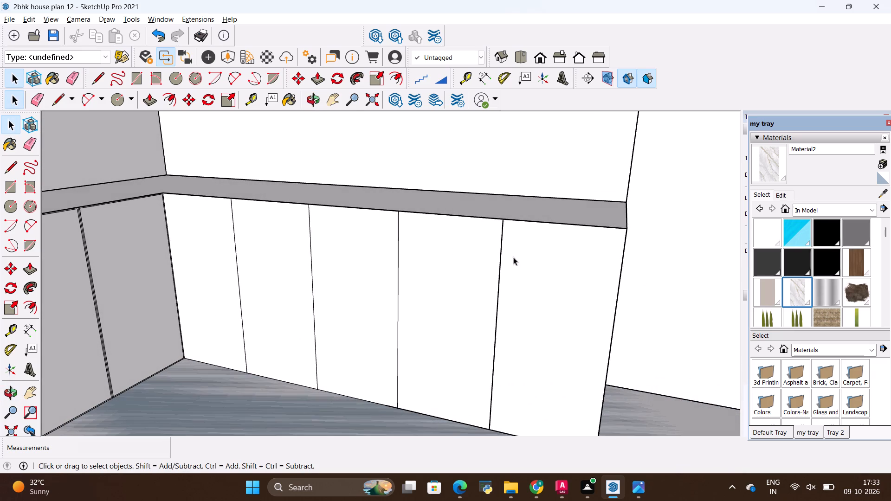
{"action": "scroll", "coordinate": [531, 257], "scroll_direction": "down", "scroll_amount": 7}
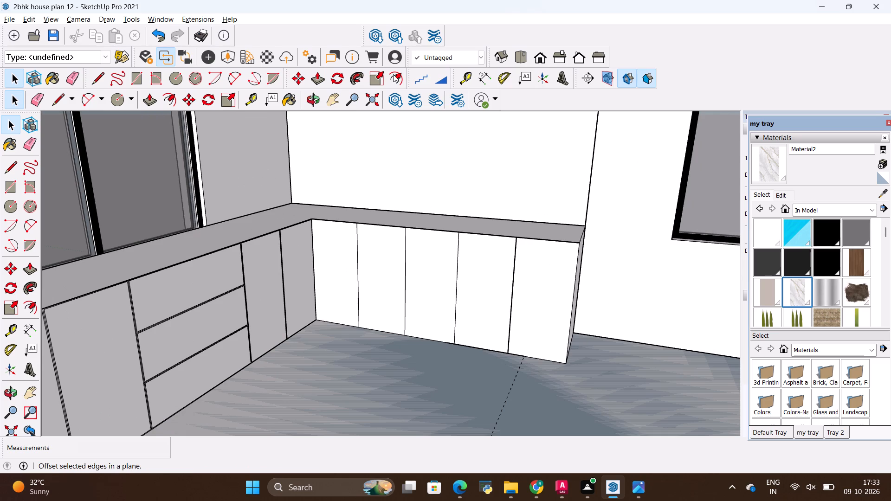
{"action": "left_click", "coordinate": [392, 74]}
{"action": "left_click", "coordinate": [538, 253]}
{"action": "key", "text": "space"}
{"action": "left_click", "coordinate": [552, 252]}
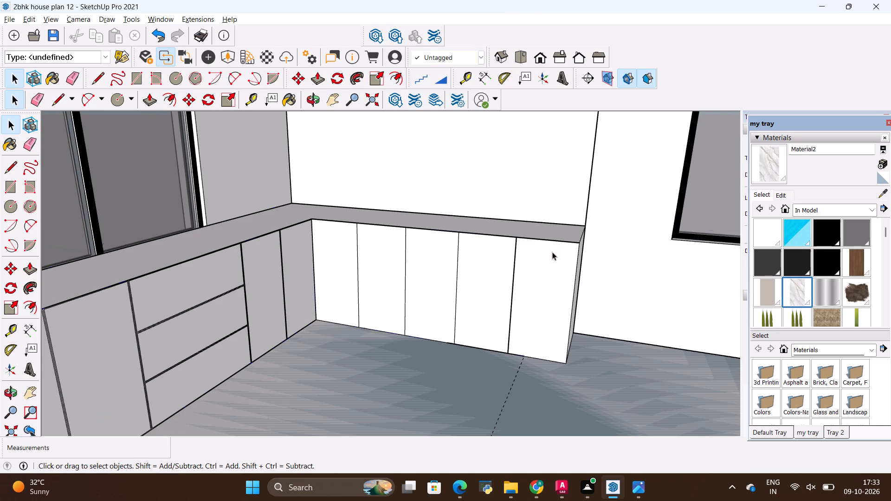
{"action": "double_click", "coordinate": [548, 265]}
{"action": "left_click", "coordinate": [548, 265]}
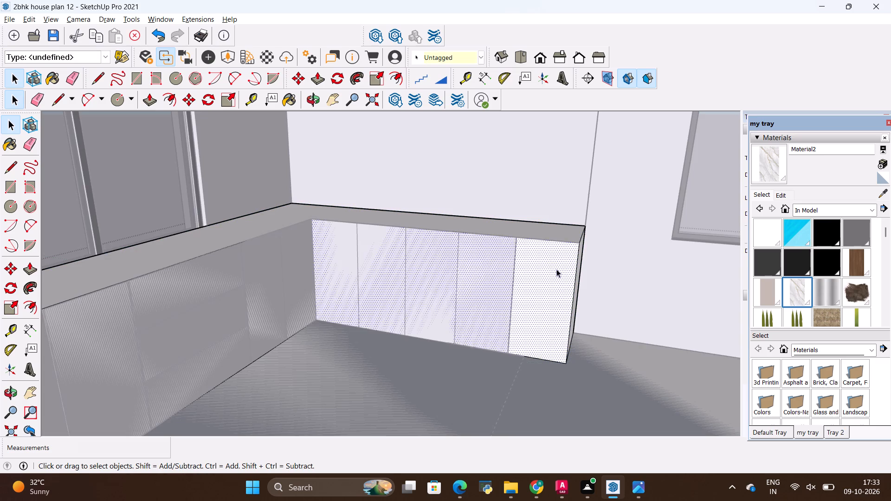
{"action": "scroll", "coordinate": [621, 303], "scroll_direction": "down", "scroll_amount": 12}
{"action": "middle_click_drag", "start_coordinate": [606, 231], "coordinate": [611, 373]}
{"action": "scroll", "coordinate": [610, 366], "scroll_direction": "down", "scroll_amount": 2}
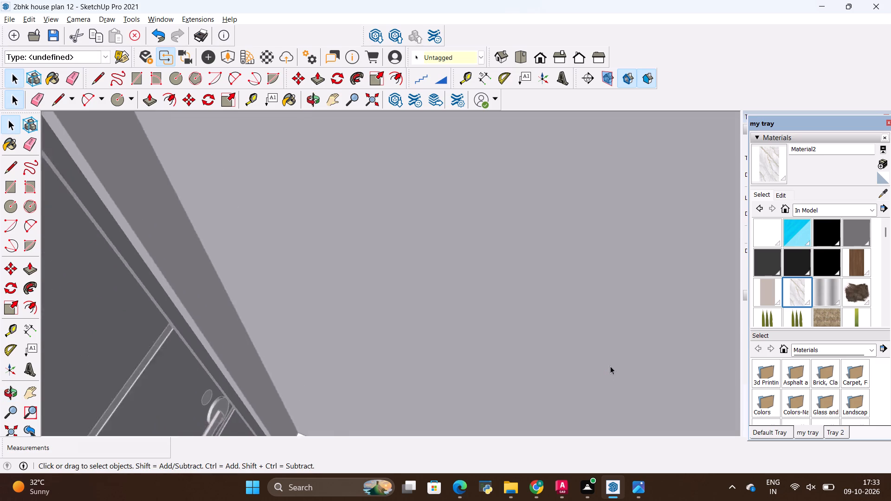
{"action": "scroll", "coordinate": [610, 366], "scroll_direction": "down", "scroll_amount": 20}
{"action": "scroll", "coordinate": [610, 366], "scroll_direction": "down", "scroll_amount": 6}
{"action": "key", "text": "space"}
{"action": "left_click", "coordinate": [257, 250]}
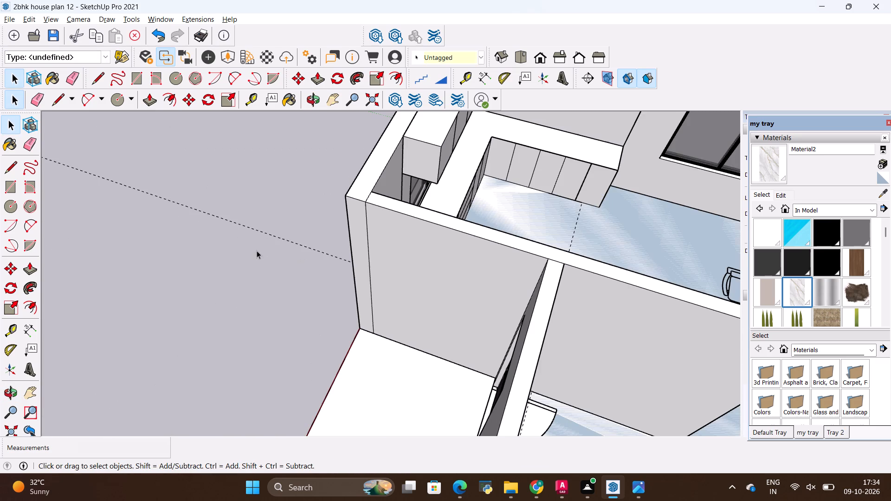
Check which doors on the base-cabinet run without drawers are separate faces by selecting them one after another.
{"action": "scroll", "coordinate": [571, 179], "scroll_direction": "up", "scroll_amount": 4}
{"action": "left_click", "coordinate": [586, 177]}
{"action": "left_click", "coordinate": [600, 185]}
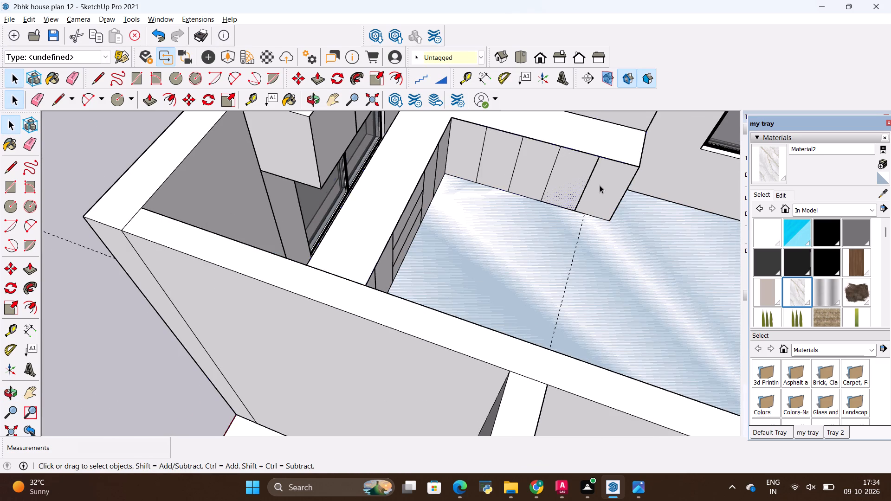
{"action": "scroll", "coordinate": [606, 148], "scroll_direction": "up", "scroll_amount": 11}
{"action": "middle_click_drag", "start_coordinate": [618, 267], "coordinate": [641, 196]}
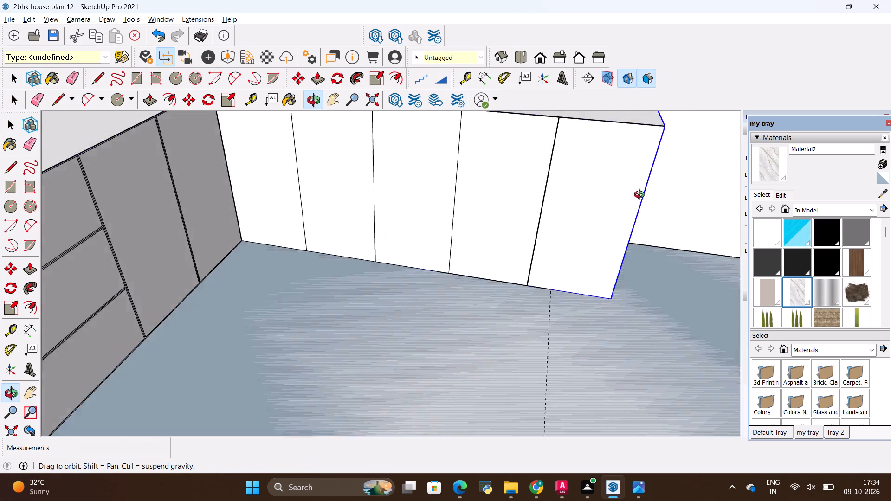
{"action": "middle_click_drag", "start_coordinate": [641, 196], "coordinate": [619, 258]}
{"action": "left_click", "coordinate": [544, 235]}
{"action": "left_click", "coordinate": [428, 227]}
{"action": "left_click", "coordinate": [387, 219]}
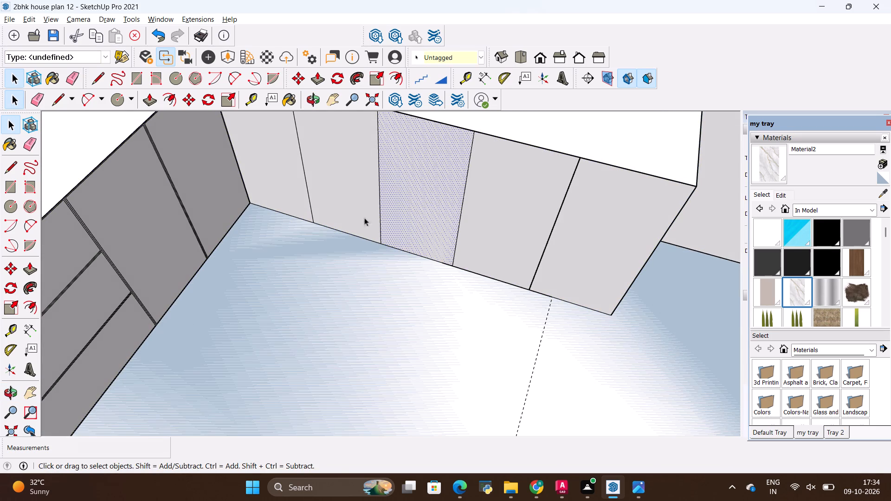
{"action": "left_click", "coordinate": [352, 216]}
{"action": "left_click", "coordinate": [283, 193]}
Draw a 3' by about 1' 4 13/16" rectangle over the free-end door of the base-cabinet run without drawers and check its face.
{"action": "scroll", "coordinate": [465, 489], "scroll_direction": "down", "scroll_amount": 6}
{"action": "scroll", "coordinate": [517, 342], "scroll_direction": "down", "scroll_amount": 6}
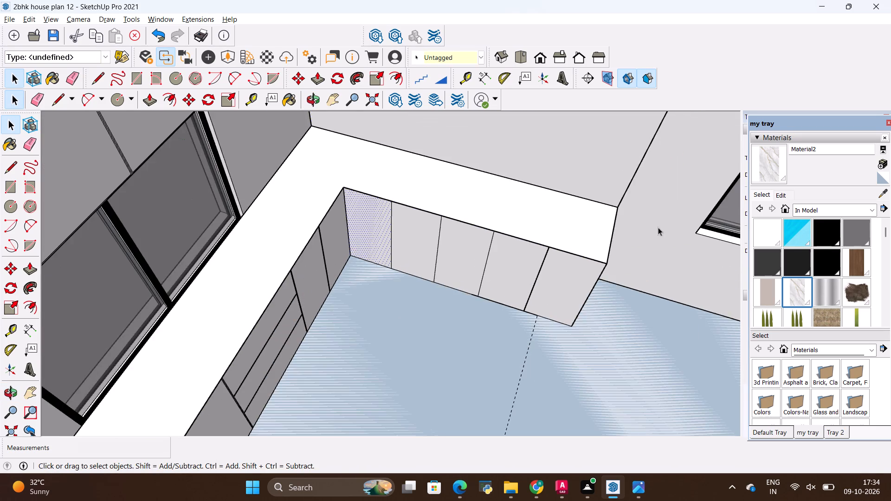
{"action": "scroll", "coordinate": [635, 194], "scroll_direction": "up", "scroll_amount": 6}
{"action": "scroll", "coordinate": [577, 254], "scroll_direction": "up", "scroll_amount": 1}
{"action": "middle_click_drag", "start_coordinate": [577, 254], "coordinate": [613, 146]}
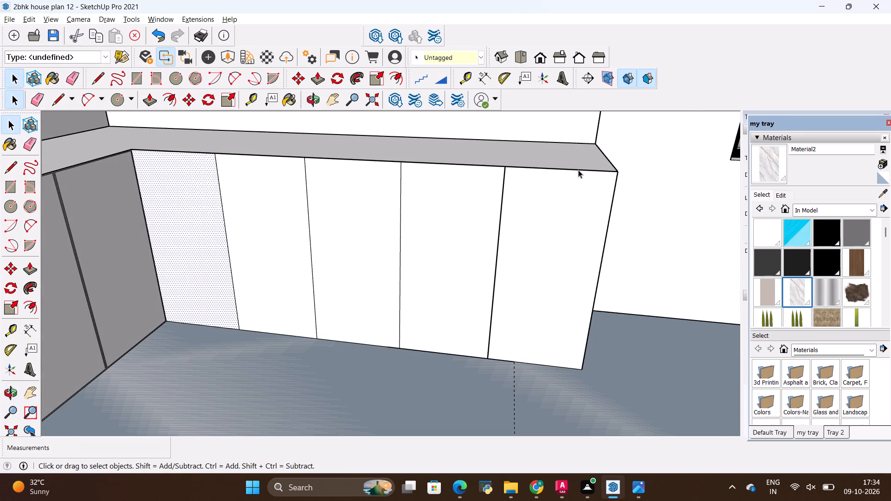
{"action": "key", "text": "r"}
{"action": "scroll", "coordinate": [560, 150], "scroll_direction": "up", "scroll_amount": 1}
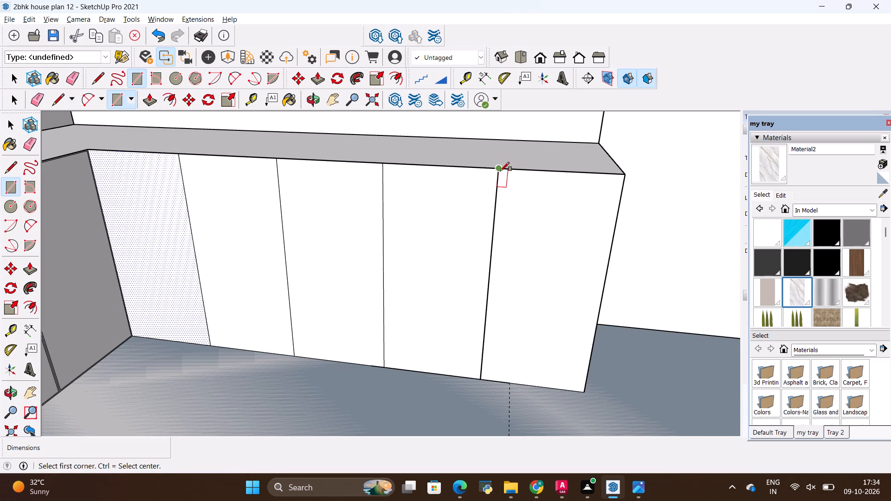
{"action": "left_click", "coordinate": [500, 171]}
{"action": "left_click", "coordinate": [585, 395]}
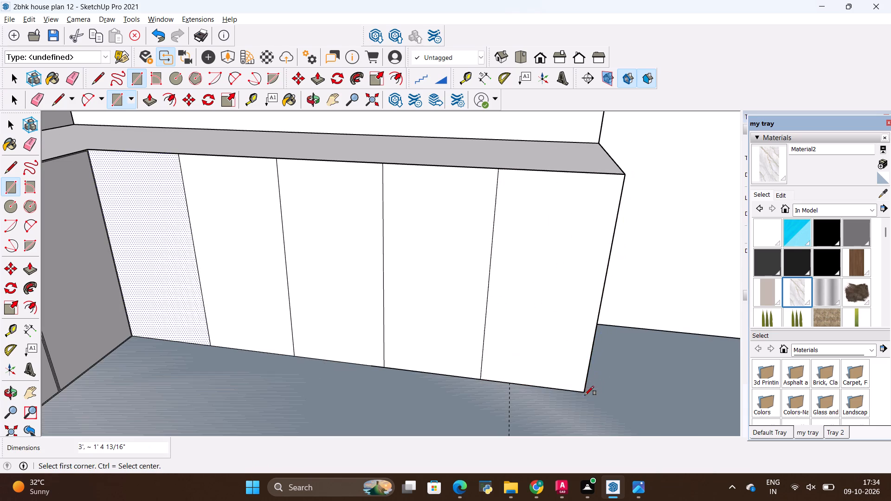
{"action": "key", "text": "space"}
{"action": "left_click", "coordinate": [571, 273]}
{"action": "left_click", "coordinate": [478, 264]}
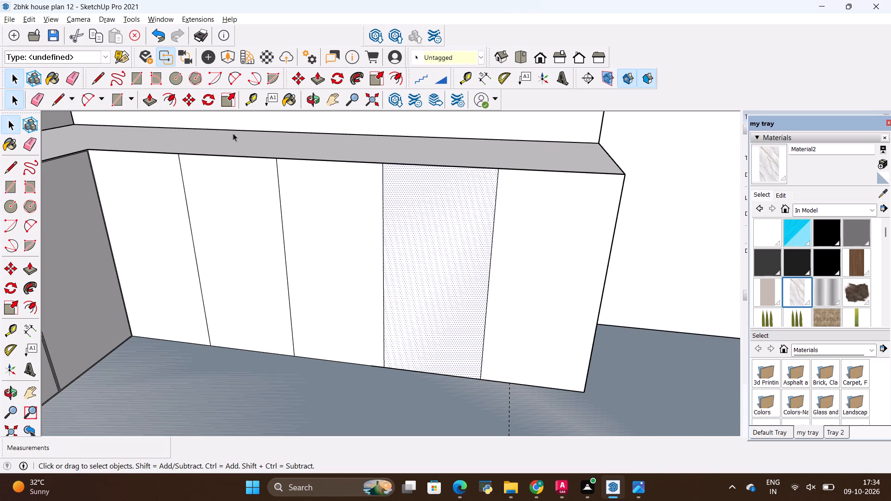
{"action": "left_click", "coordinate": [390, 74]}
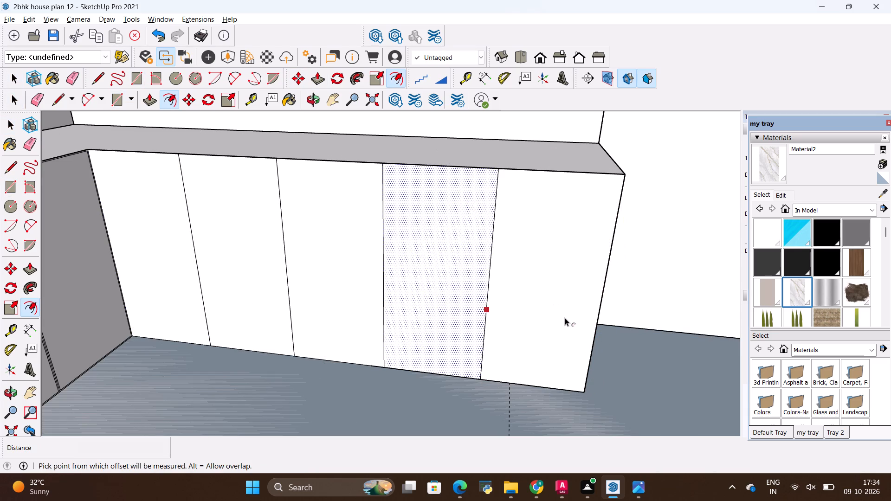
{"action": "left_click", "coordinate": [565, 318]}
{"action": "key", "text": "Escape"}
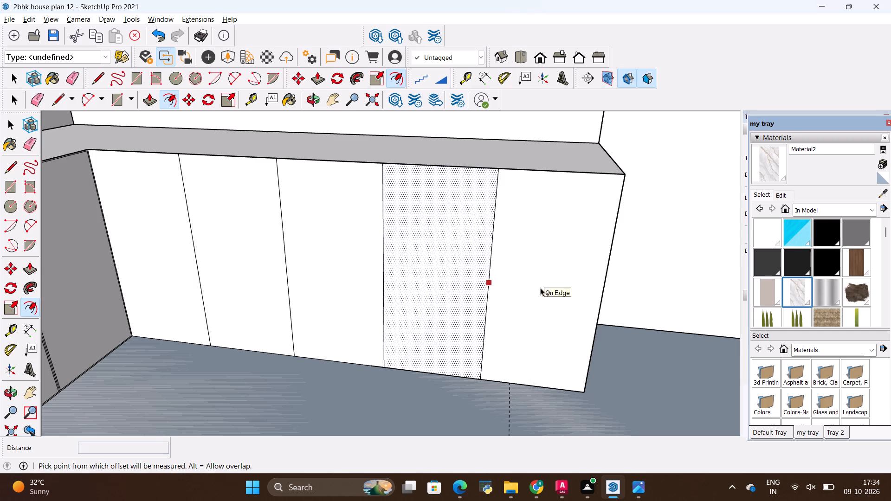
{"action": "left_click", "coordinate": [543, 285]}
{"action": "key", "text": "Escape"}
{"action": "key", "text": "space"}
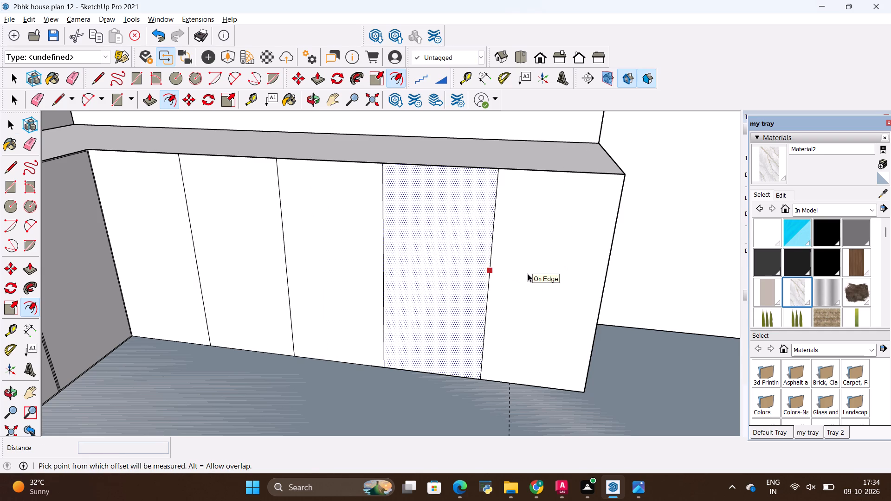
Offset the outline of the free-end door on the base-cabinet run without drawers inward by 0.2".
{"action": "left_click", "coordinate": [520, 282]}
{"action": "left_click", "coordinate": [388, 75]}
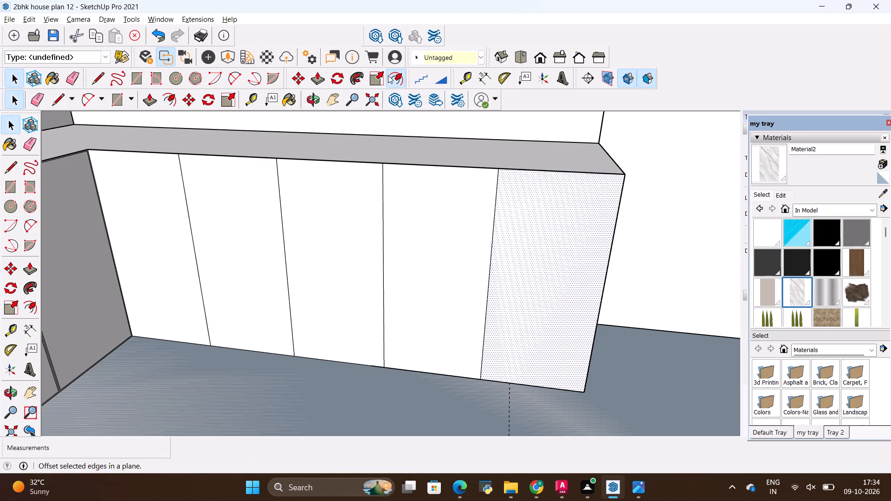
{"action": "left_click", "coordinate": [522, 242]}
{"action": "key", "text": "BackSpace"}
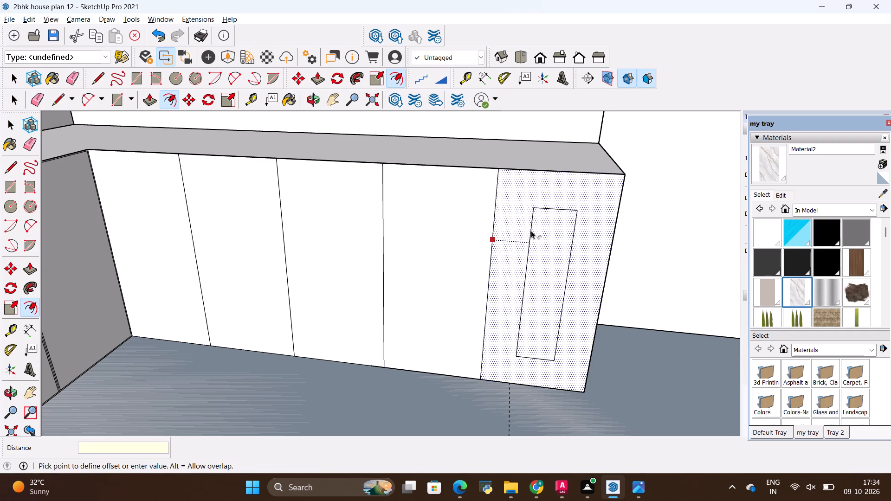
{"action": "type", "text": ".2"}
{"action": "key", "text": "shift+quotedbl"}
{"action": "key", "text": "Return"}
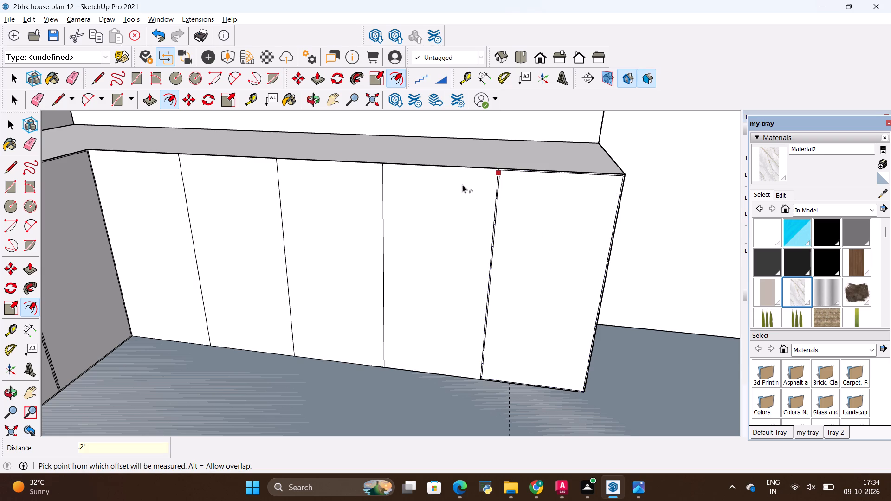
{"action": "key", "text": "Escape"}
Offset the outline of the second base-cabinet door from the free end of the same run inward by 0.2".
{"action": "left_click", "coordinate": [456, 213]}
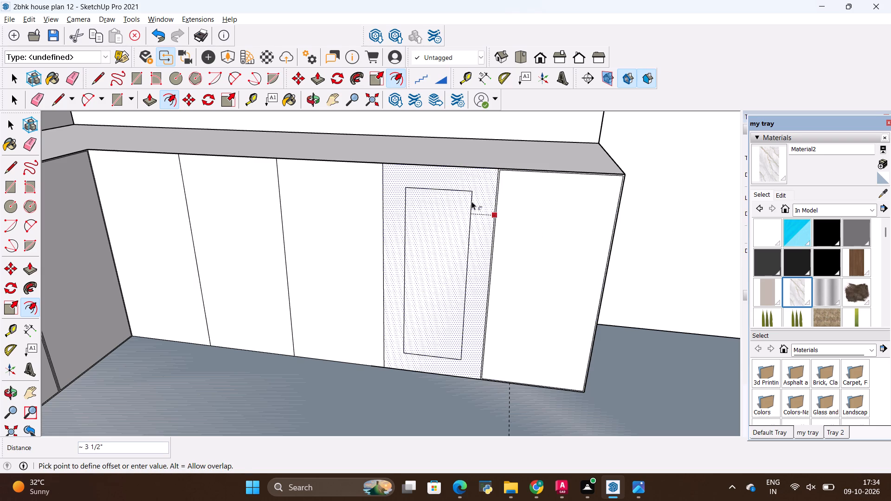
{"action": "key", "text": "BackSpace"}
{"action": "type", "text": ".2"}
{"action": "key", "text": "shift+quotedbl"}
{"action": "key", "text": "Return"}
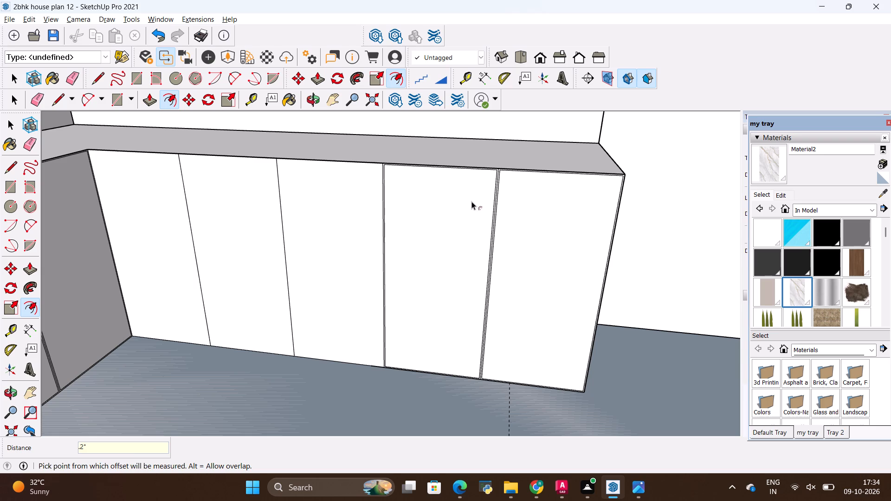
{"action": "key", "text": "Escape"}
Offset the outline of the third base-cabinet door from the free end of the drawerless run inward by 0.2".
{"action": "left_click", "coordinate": [341, 252]}
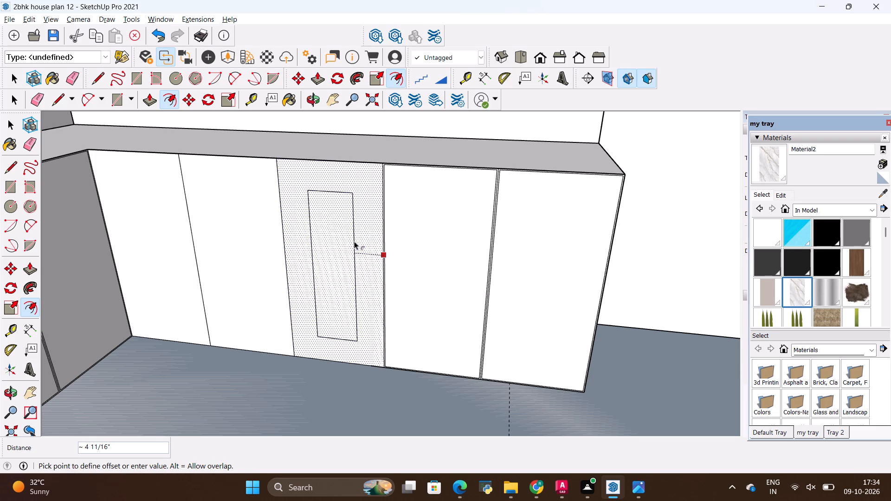
{"action": "key", "text": "BackSpace"}
{"action": "type", "text": ".2"}
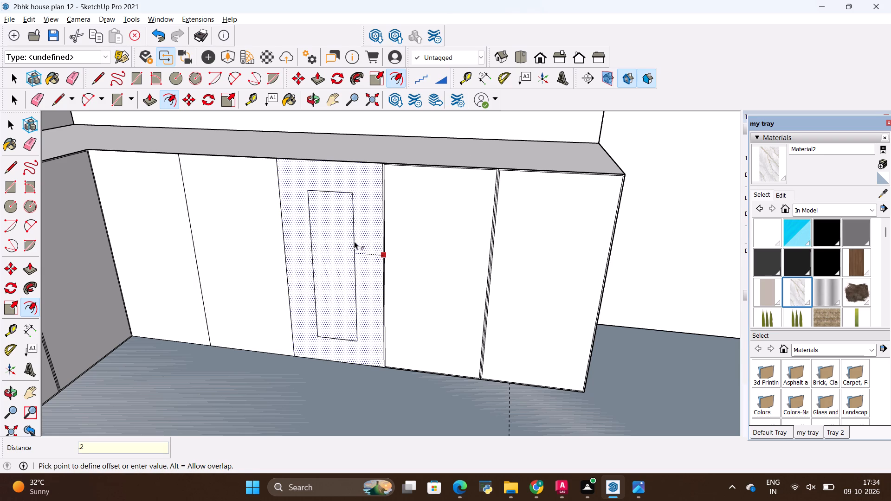
{"action": "key", "text": "shift+quotedbl"}
{"action": "key", "text": "Return"}
{"action": "key", "text": "Escape"}
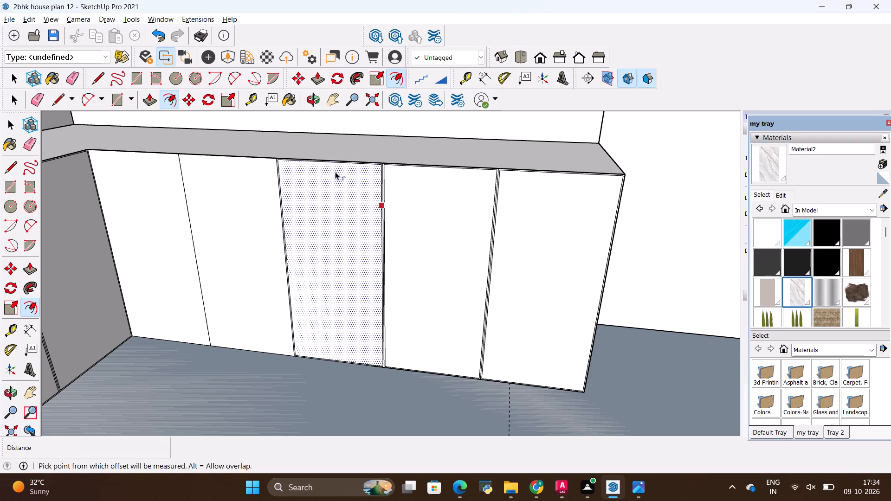
Offset the outline of the fourth base-cabinet door from the free end of the same run inward by 0.2".
{"action": "left_click", "coordinate": [245, 202]}
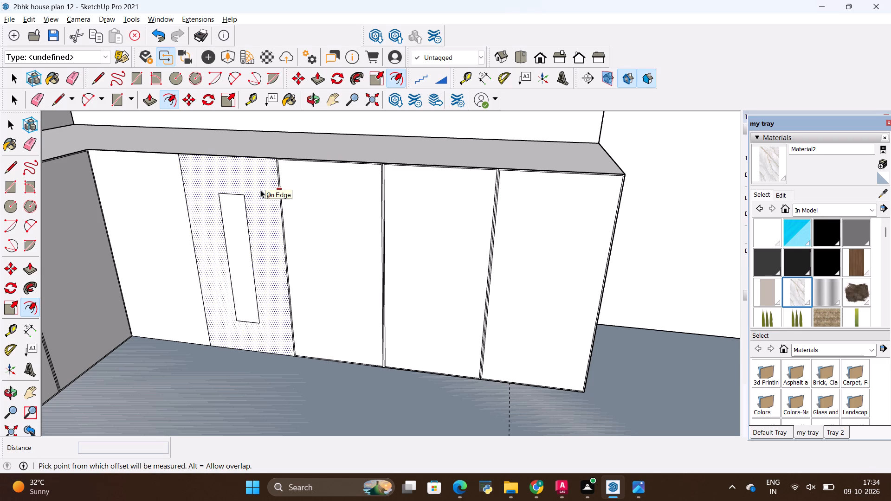
{"action": "key", "text": "alt+BackSpace"}
{"action": "left_click", "coordinate": [257, 254]}
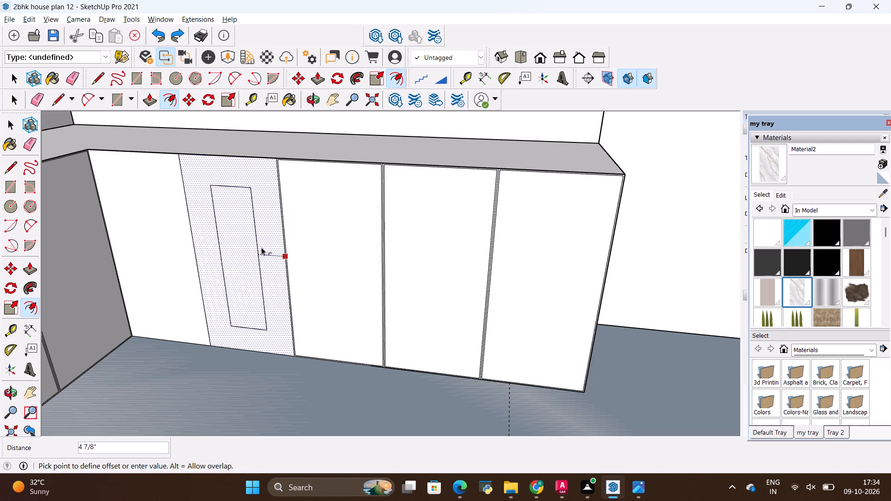
{"action": "key", "text": "BackSpace"}
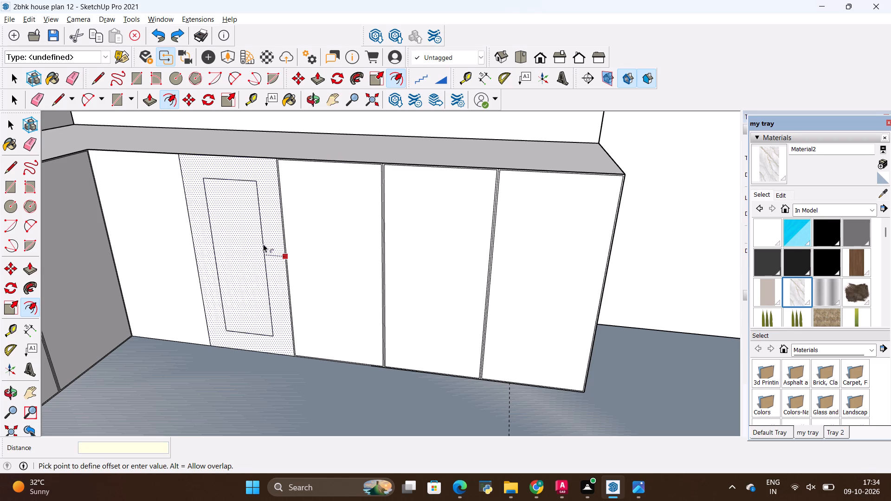
{"action": "type", "text": ".2"}
{"action": "key", "text": "shift+quotedbl"}
{"action": "key", "text": "Return"}
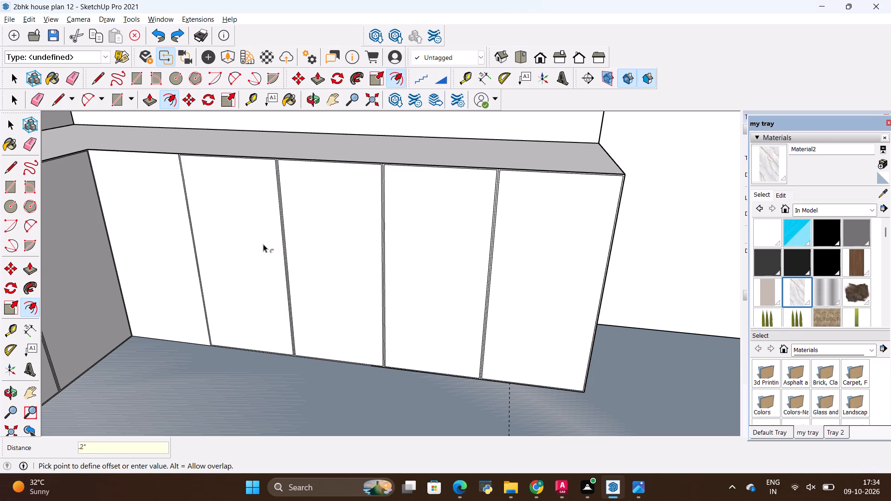
{"action": "key", "text": "Escape"}
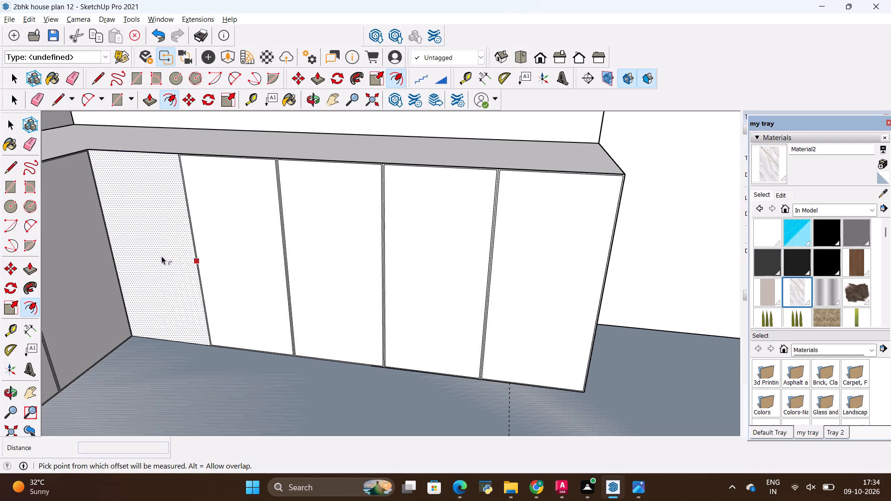
Offset the outline of the corner-end door on the drawerless base-cabinet run inward by 0.2".
{"action": "left_click", "coordinate": [166, 252]}
{"action": "key", "text": "BackSpace"}
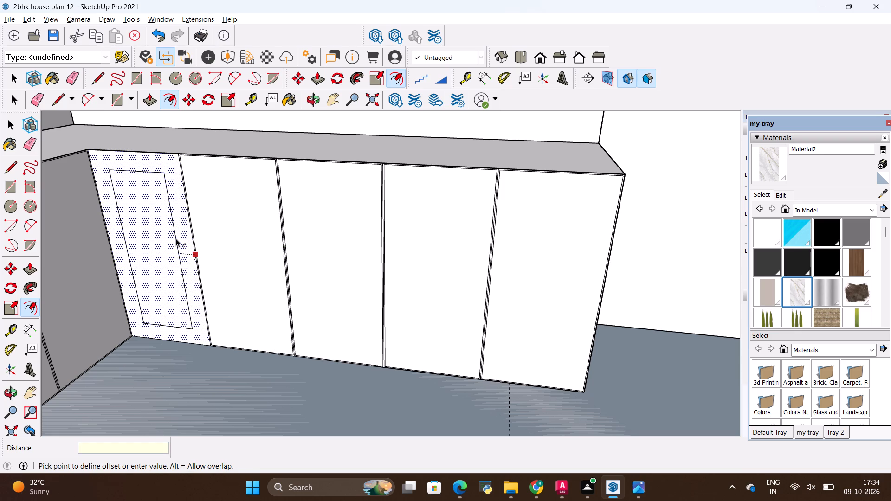
{"action": "type", "text": ".2"}
{"action": "key", "text": "shift+quotedbl"}
{"action": "key", "text": "Return"}
{"action": "key", "text": "Escape"}
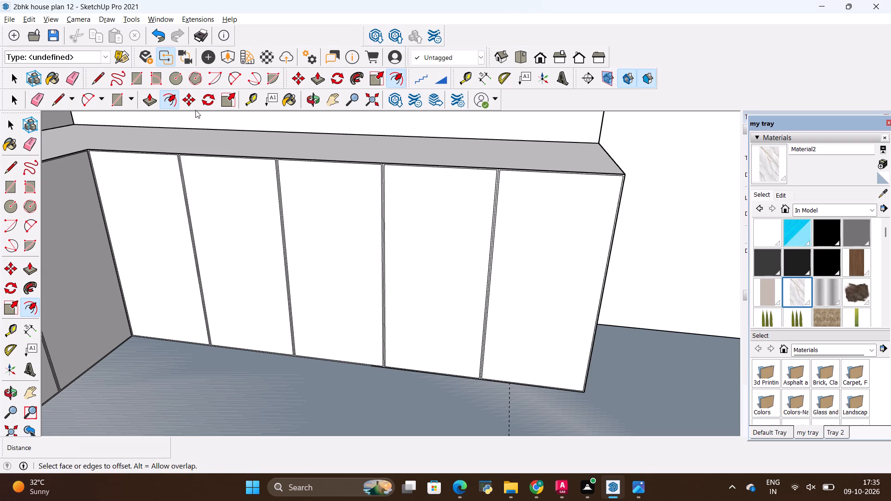
Erase the four original divider lines between the door outlines, leaving one continuous frame face around the drawerless run's doors.
{"action": "key", "text": "e"}
{"action": "scroll", "coordinate": [183, 143], "scroll_direction": "up", "scroll_amount": 20}
{"action": "scroll", "coordinate": [183, 143], "scroll_direction": "up", "scroll_amount": 9}
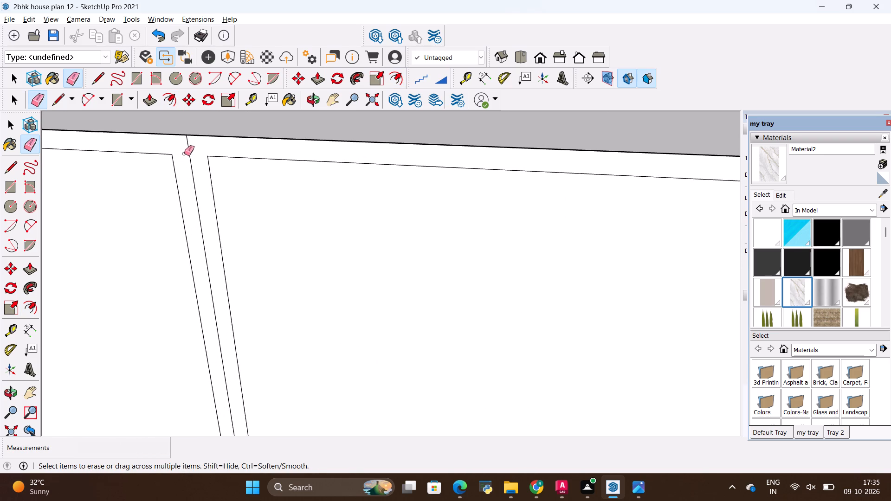
{"action": "left_click_drag", "start_coordinate": [190, 151], "coordinate": [189, 161]}
{"action": "scroll", "coordinate": [189, 156], "scroll_direction": "down", "scroll_amount": 20}
{"action": "scroll", "coordinate": [189, 156], "scroll_direction": "down", "scroll_amount": 5}
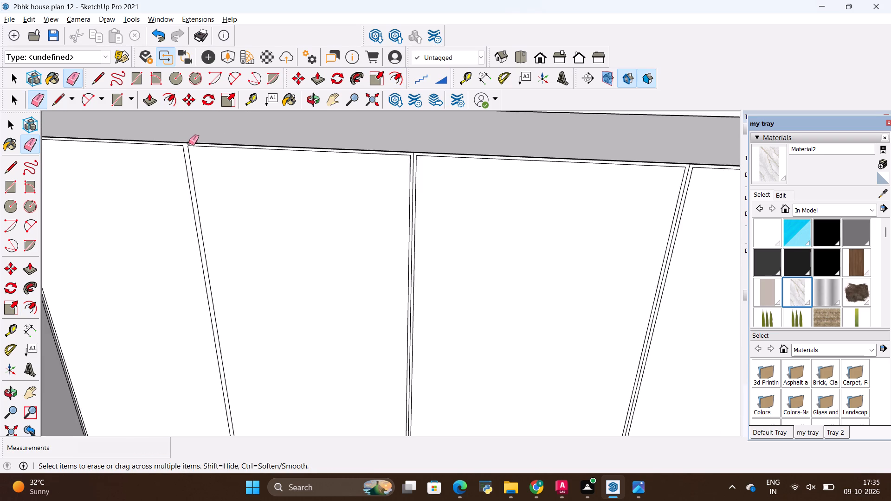
{"action": "scroll", "coordinate": [408, 168], "scroll_direction": "up", "scroll_amount": 18}
{"action": "left_click_drag", "start_coordinate": [421, 154], "coordinate": [405, 181]}
{"action": "scroll", "coordinate": [386, 195], "scroll_direction": "down", "scroll_amount": 20}
{"action": "scroll", "coordinate": [386, 195], "scroll_direction": "down", "scroll_amount": 6}
{"action": "scroll", "coordinate": [433, 210], "scroll_direction": "up", "scroll_amount": 2}
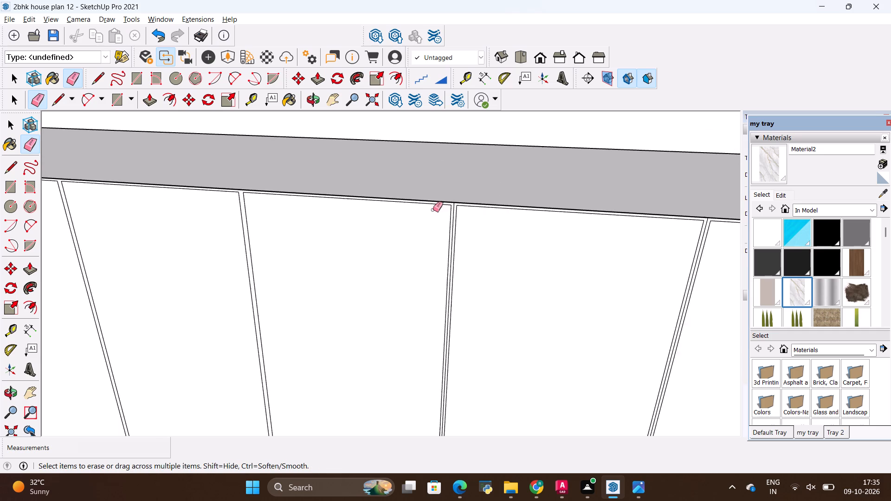
{"action": "scroll", "coordinate": [433, 210], "scroll_direction": "up", "scroll_amount": 19}
{"action": "left_click", "coordinate": [482, 201]}
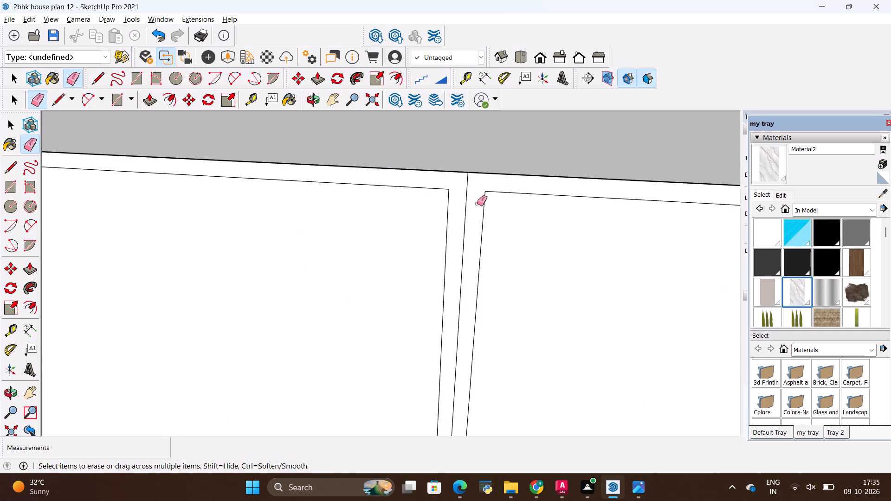
{"action": "left_click_drag", "start_coordinate": [475, 205], "coordinate": [464, 218]}
{"action": "scroll", "coordinate": [335, 177], "scroll_direction": "down", "scroll_amount": 20}
{"action": "scroll", "coordinate": [335, 177], "scroll_direction": "down", "scroll_amount": 1}
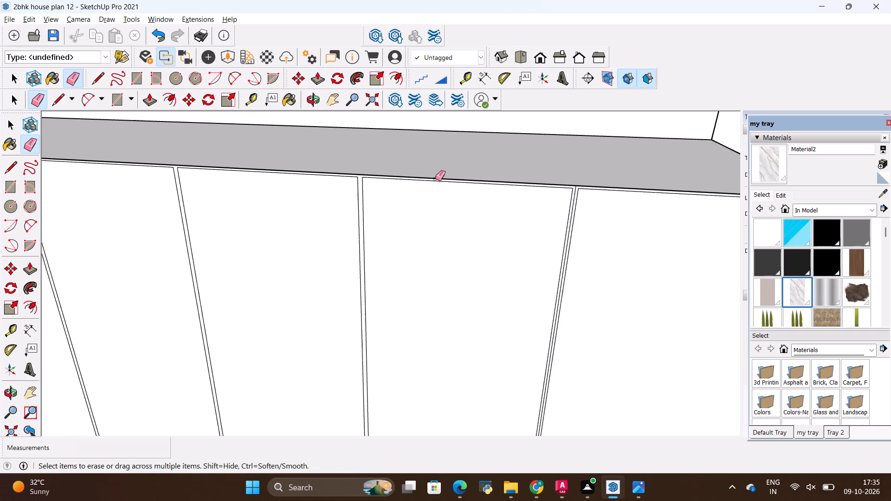
{"action": "scroll", "coordinate": [565, 201], "scroll_direction": "up", "scroll_amount": 19}
{"action": "left_click_drag", "start_coordinate": [574, 195], "coordinate": [571, 206]}
{"action": "scroll", "coordinate": [553, 222], "scroll_direction": "down", "scroll_amount": 16}
{"action": "scroll", "coordinate": [423, 185], "scroll_direction": "up", "scroll_amount": 1}
{"action": "scroll", "coordinate": [420, 185], "scroll_direction": "down", "scroll_amount": 9}
{"action": "scroll", "coordinate": [610, 180], "scroll_direction": "up", "scroll_amount": 5}
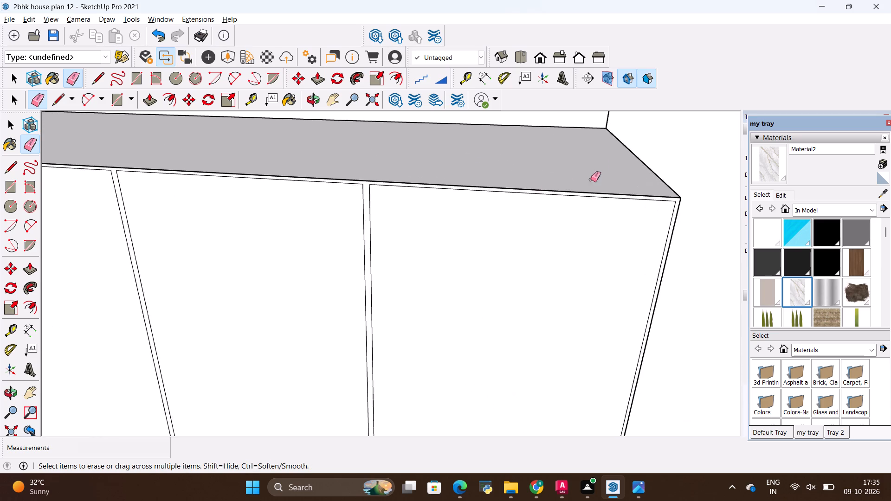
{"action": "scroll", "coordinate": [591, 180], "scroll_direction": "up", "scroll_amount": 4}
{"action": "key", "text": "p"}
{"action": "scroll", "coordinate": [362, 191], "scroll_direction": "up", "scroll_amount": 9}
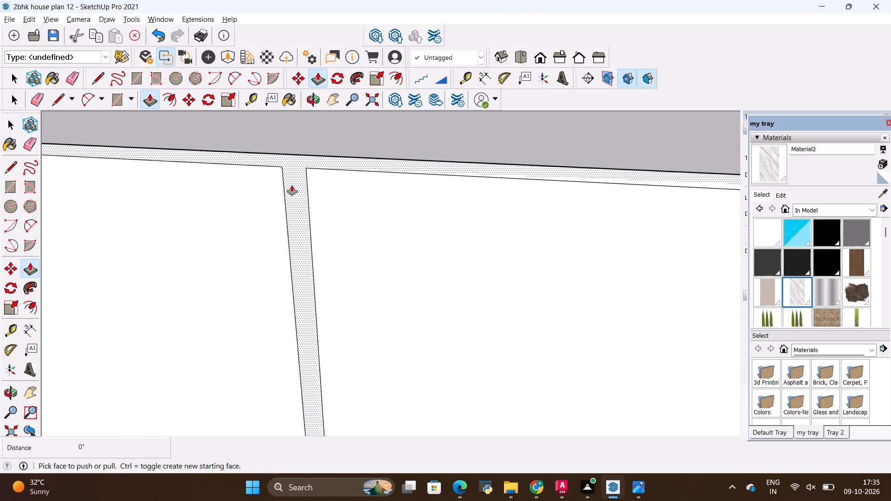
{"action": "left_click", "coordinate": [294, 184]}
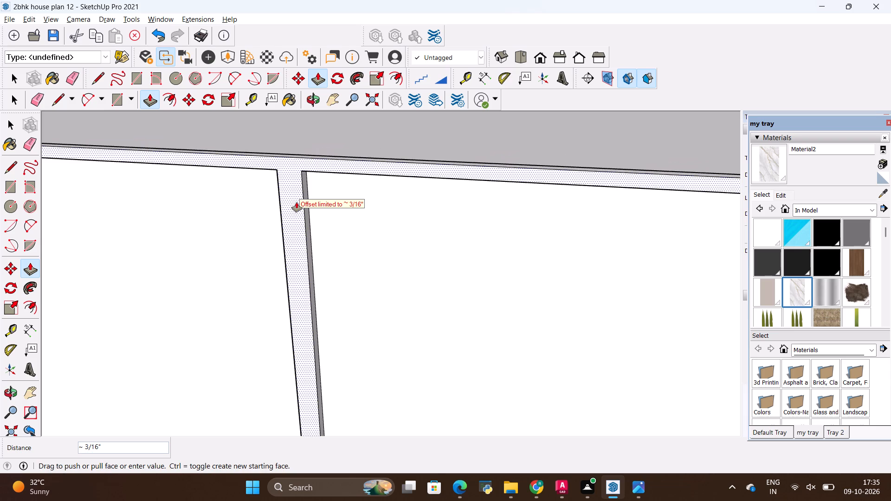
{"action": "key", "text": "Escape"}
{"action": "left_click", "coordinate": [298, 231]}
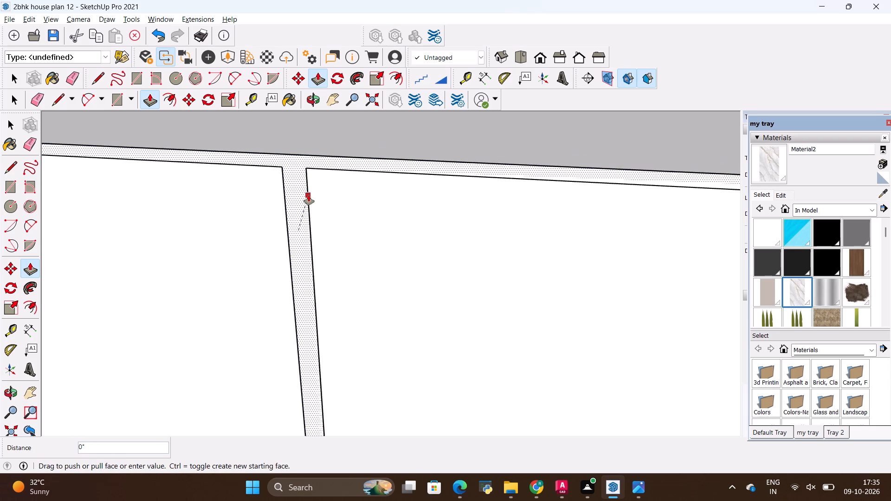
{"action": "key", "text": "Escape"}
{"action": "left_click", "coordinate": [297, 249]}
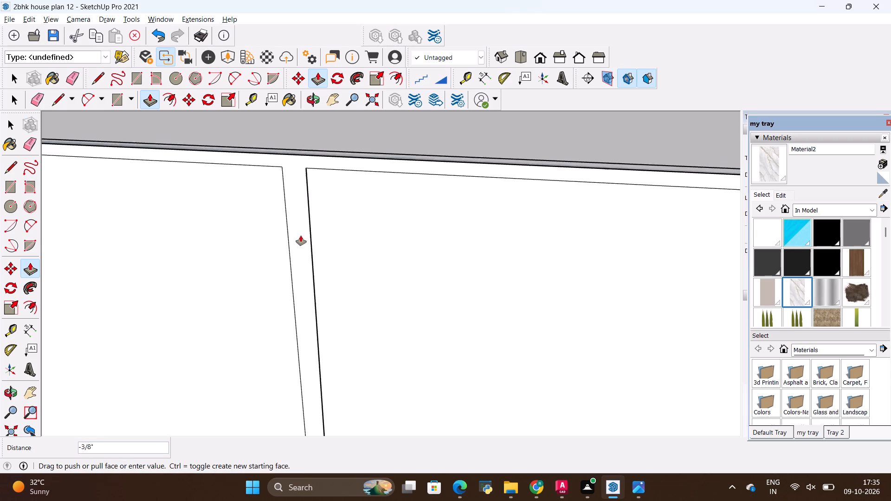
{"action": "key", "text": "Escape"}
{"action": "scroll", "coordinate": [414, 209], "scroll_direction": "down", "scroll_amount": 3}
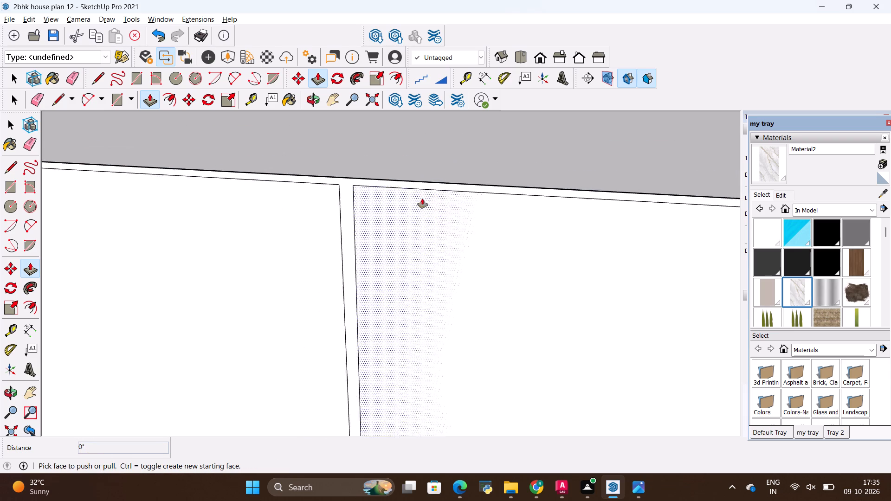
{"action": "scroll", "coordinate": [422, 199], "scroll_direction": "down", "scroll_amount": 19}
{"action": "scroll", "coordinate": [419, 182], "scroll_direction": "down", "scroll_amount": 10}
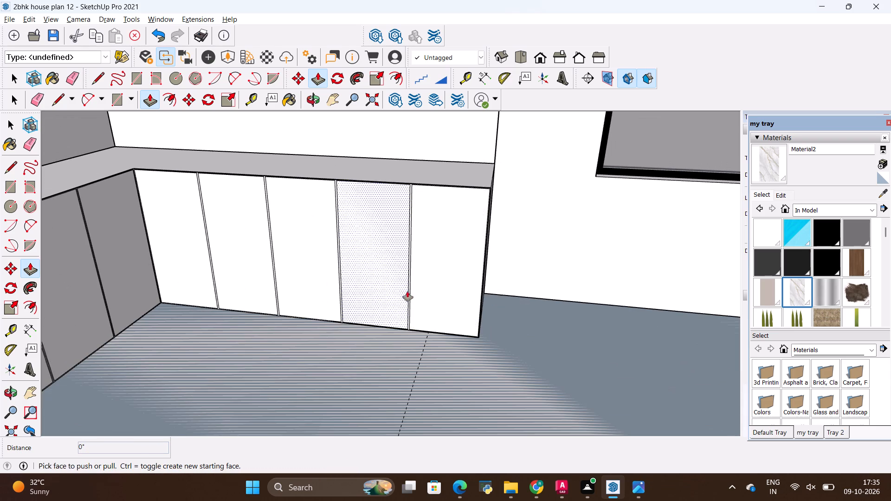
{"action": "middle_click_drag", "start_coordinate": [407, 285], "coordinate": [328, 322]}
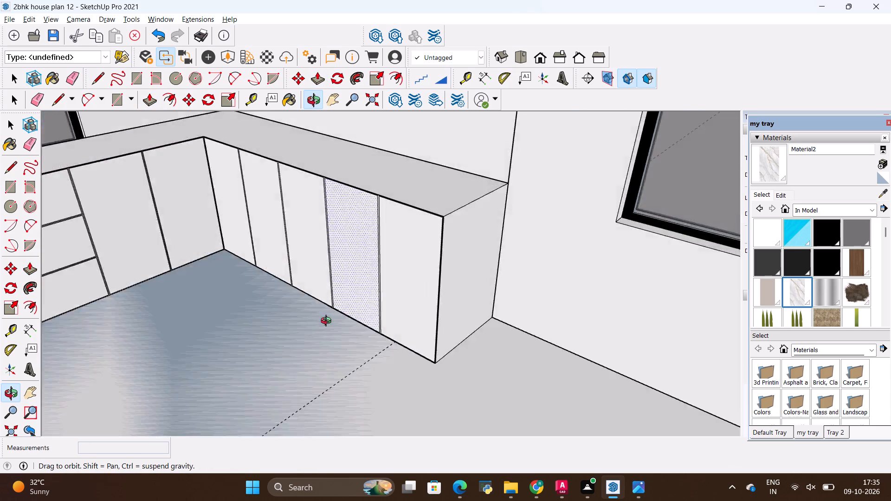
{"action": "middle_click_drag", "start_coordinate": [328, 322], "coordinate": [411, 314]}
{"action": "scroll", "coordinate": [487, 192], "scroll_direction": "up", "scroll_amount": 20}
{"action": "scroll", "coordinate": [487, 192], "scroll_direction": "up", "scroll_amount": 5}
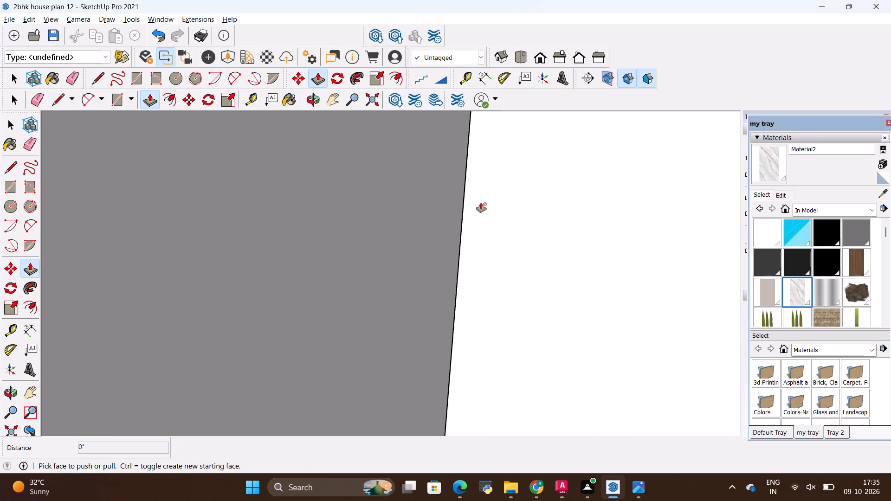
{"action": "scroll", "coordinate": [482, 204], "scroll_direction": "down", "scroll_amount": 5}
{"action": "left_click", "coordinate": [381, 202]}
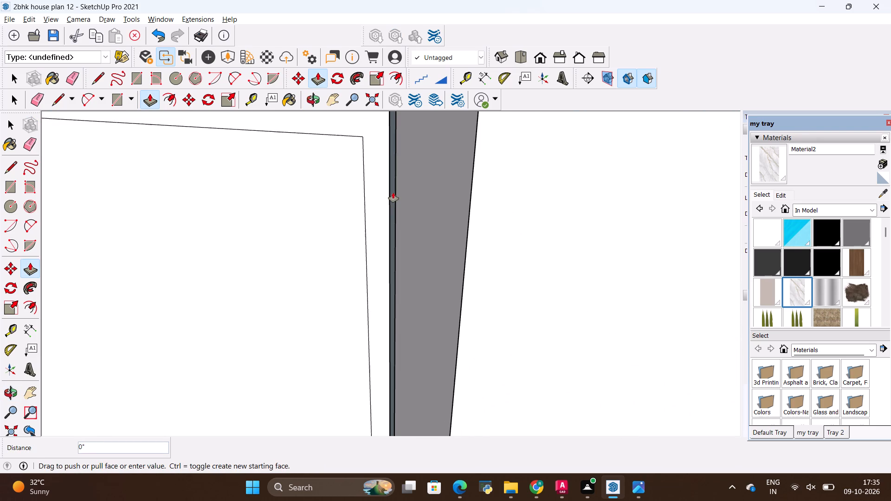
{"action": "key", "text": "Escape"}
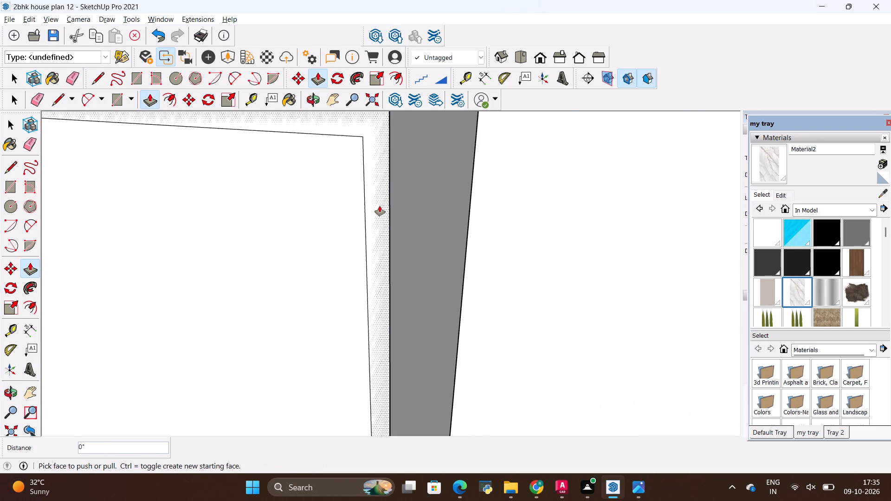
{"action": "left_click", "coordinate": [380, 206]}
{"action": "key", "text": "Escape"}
Pull the free-end door panel of the drawerless base-cabinet run outward by 0.18" with Push/Pull.
{"action": "scroll", "coordinate": [496, 231], "scroll_direction": "down", "scroll_amount": 5}
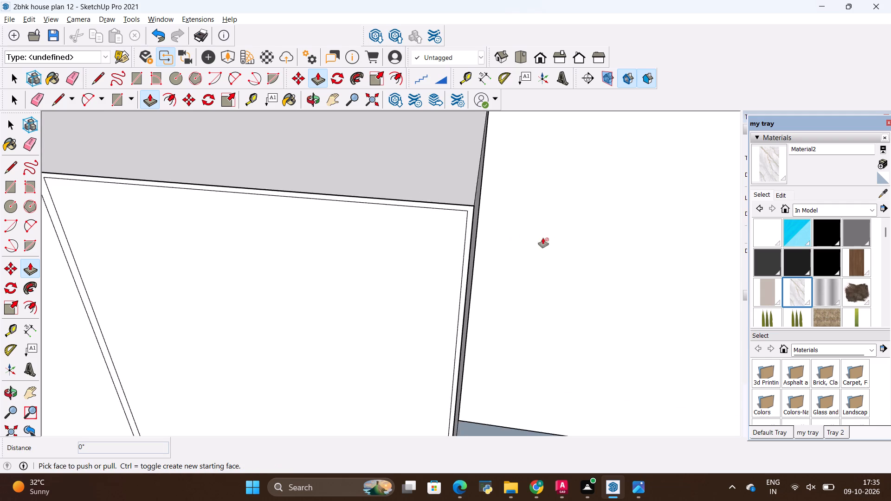
{"action": "scroll", "coordinate": [543, 238], "scroll_direction": "down", "scroll_amount": 2}
{"action": "left_click", "coordinate": [465, 270]}
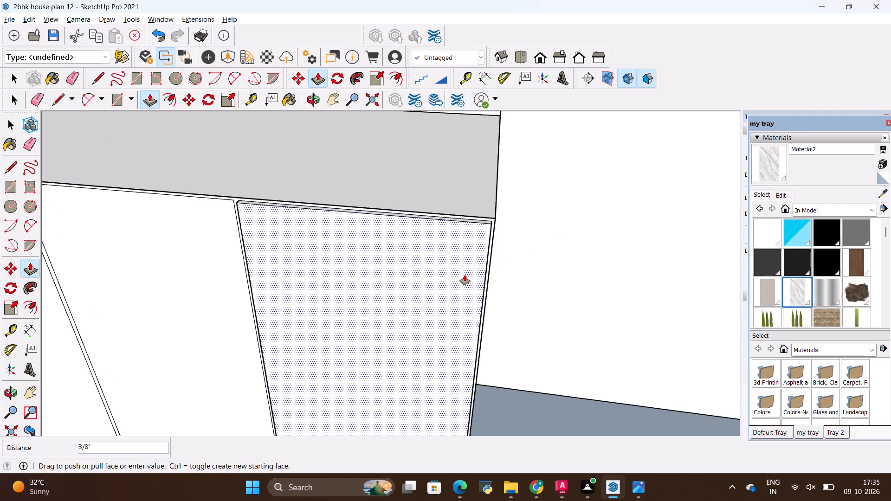
{"action": "key", "text": "BackSpace"}
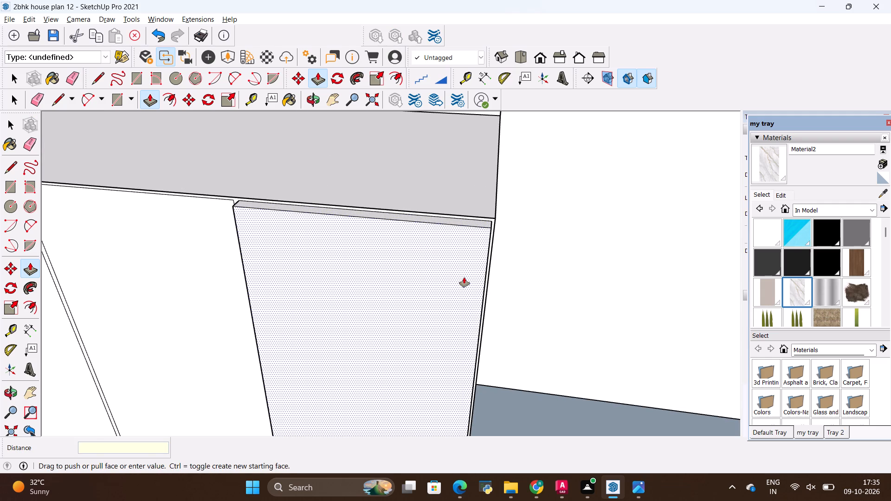
{"action": "type", "text": ".18"}
{"action": "key", "text": "shift+quotedbl"}
{"action": "key", "text": "Return"}
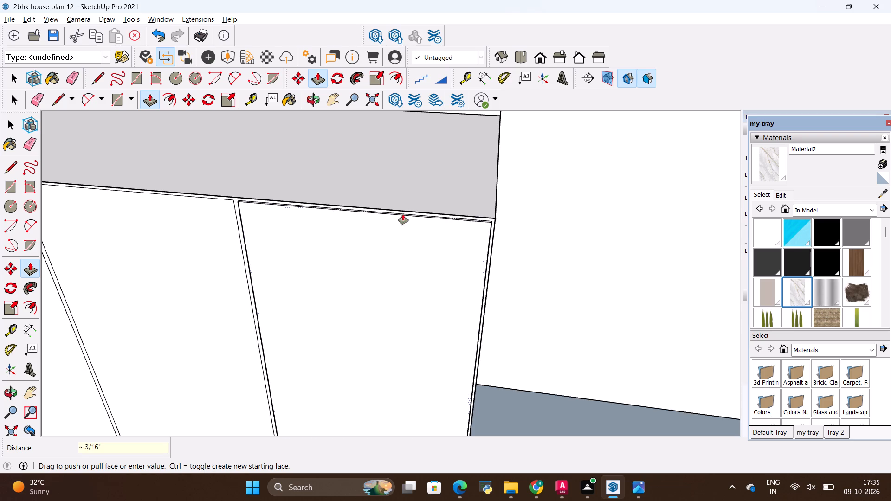
Repeat the 0.18" Push/Pull on the other four door panels of the same run, working toward the corner.
{"action": "double_click", "coordinate": [206, 262]}
{"action": "scroll", "coordinate": [327, 243], "scroll_direction": "down", "scroll_amount": 6}
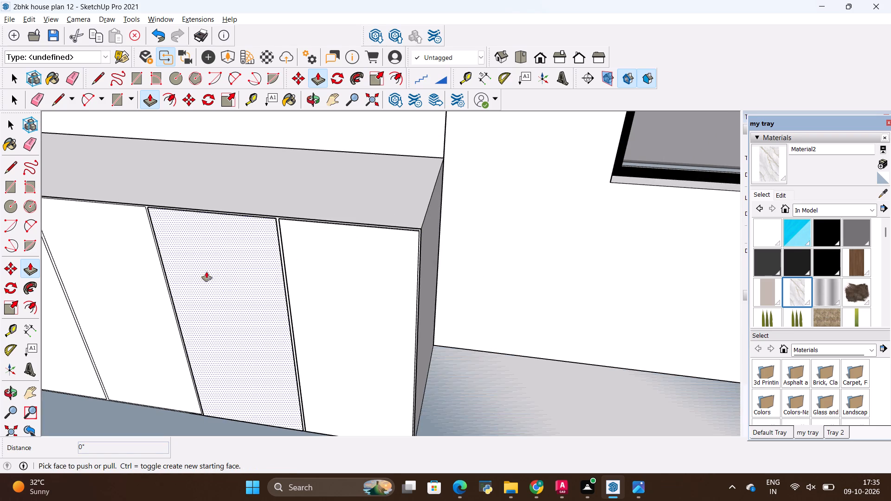
{"action": "double_click", "coordinate": [158, 289]}
{"action": "scroll", "coordinate": [536, 249], "scroll_direction": "down", "scroll_amount": 6}
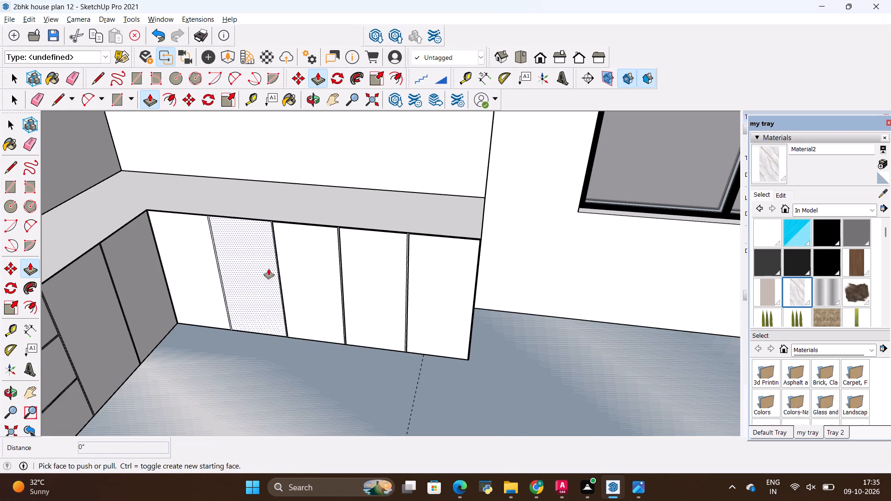
{"action": "double_click", "coordinate": [269, 269]}
{"action": "double_click", "coordinate": [210, 274]}
{"action": "scroll", "coordinate": [239, 263], "scroll_direction": "down", "scroll_amount": 6}
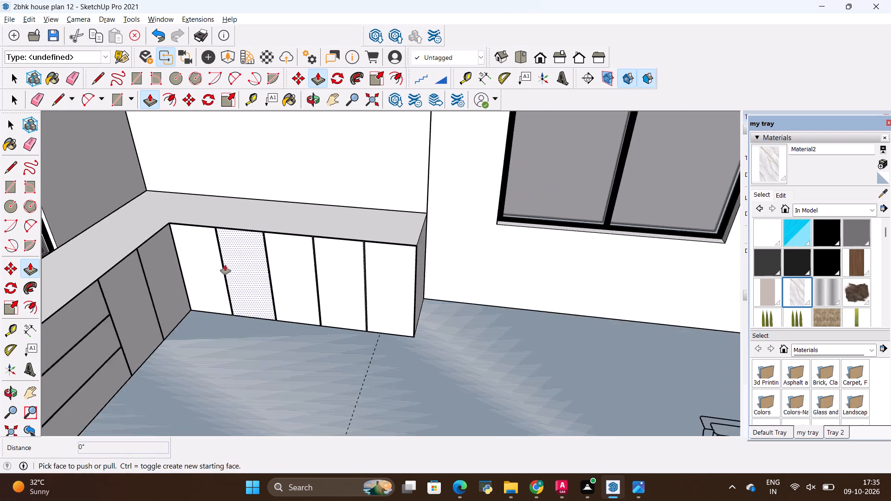
Repeat the 0.18" Push/Pull on the four door panels and three drawer fronts of the base-cabinet run under the window.
{"action": "middle_click_drag", "start_coordinate": [392, 262], "coordinate": [194, 292]}
{"action": "scroll", "coordinate": [486, 247], "scroll_direction": "down", "scroll_amount": 4}
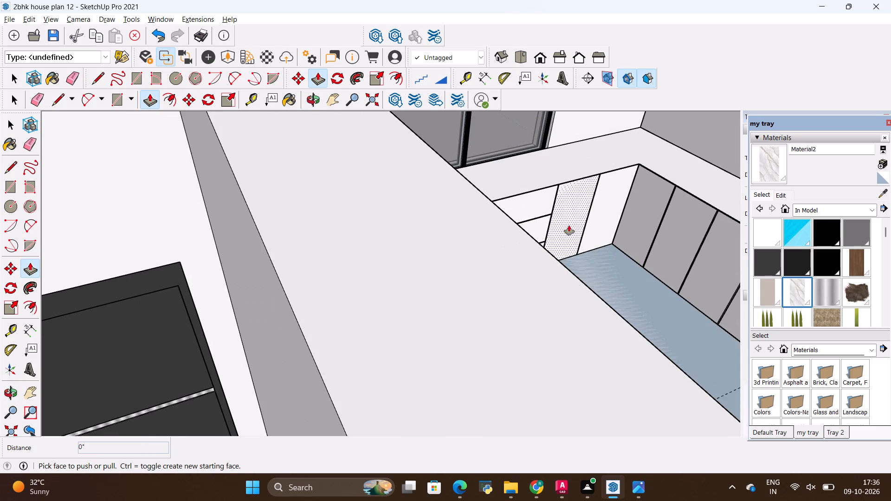
{"action": "scroll", "coordinate": [605, 205], "scroll_direction": "up", "scroll_amount": 1}
{"action": "double_click", "coordinate": [605, 205]}
{"action": "double_click", "coordinate": [578, 211]}
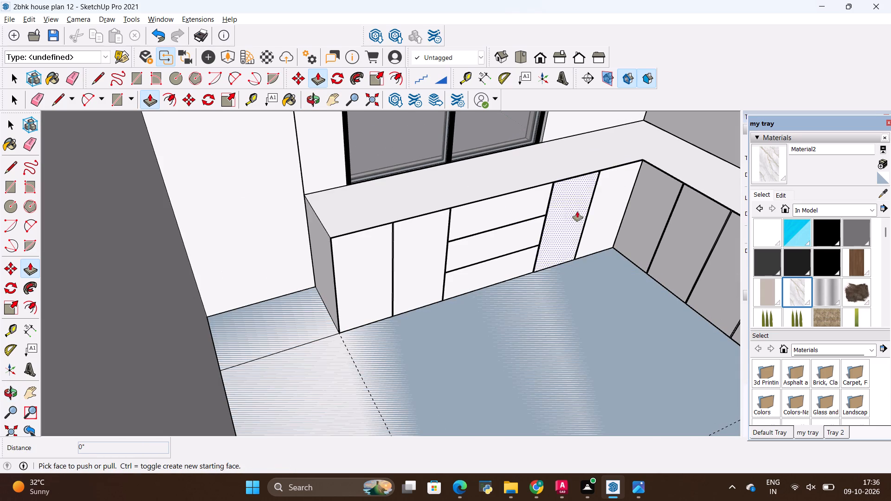
{"action": "double_click", "coordinate": [505, 209]}
{"action": "double_click", "coordinate": [511, 234]}
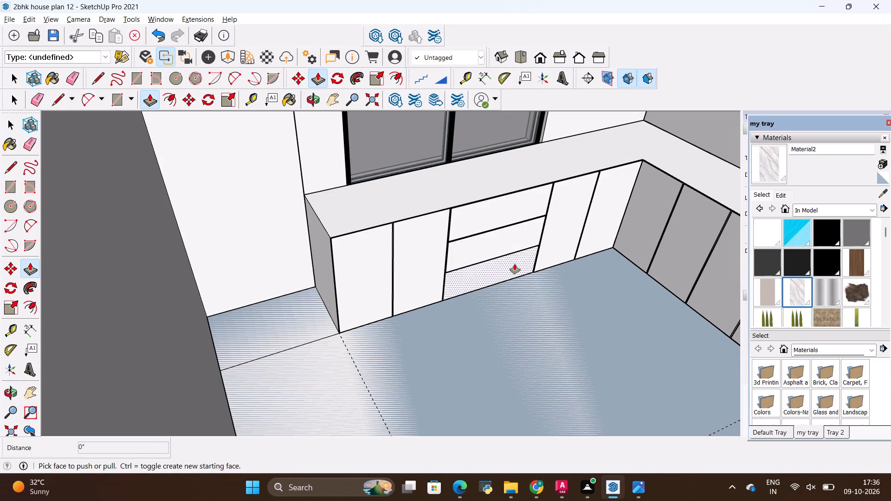
{"action": "double_click", "coordinate": [515, 266]}
{"action": "double_click", "coordinate": [427, 264]}
{"action": "double_click", "coordinate": [374, 270]}
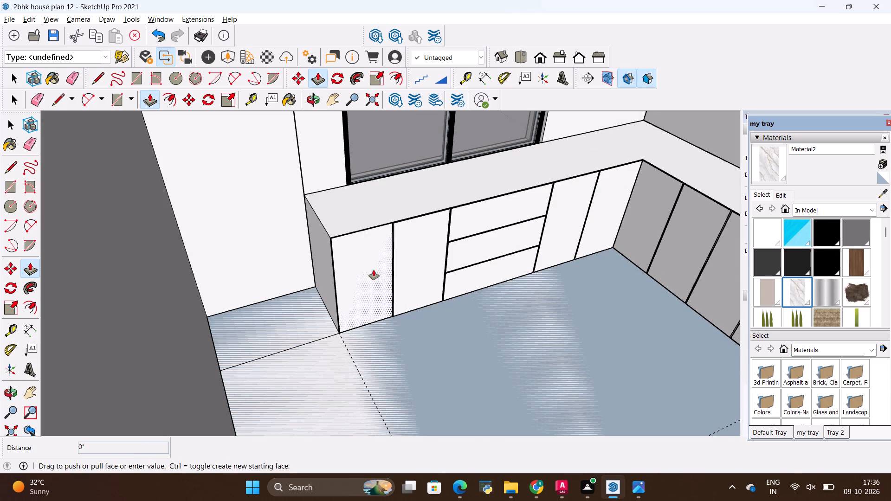
Repeat the same 0.18" Push/Pull on the five upper-cabinet doors above the kitchen window, from the free end to the corner.
{"action": "scroll", "coordinate": [377, 300], "scroll_direction": "down", "scroll_amount": 13}
{"action": "scroll", "coordinate": [369, 221], "scroll_direction": "up", "scroll_amount": 11}
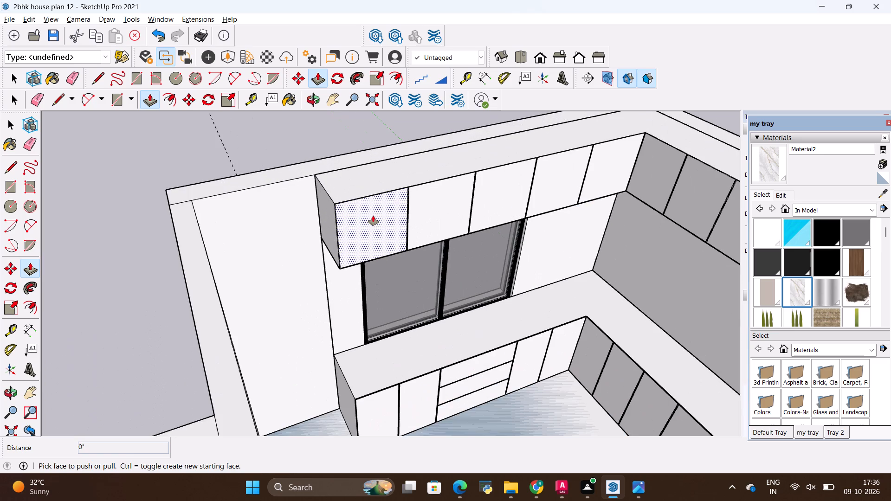
{"action": "double_click", "coordinate": [373, 216]}
{"action": "double_click", "coordinate": [416, 203]}
{"action": "double_click", "coordinate": [503, 198]}
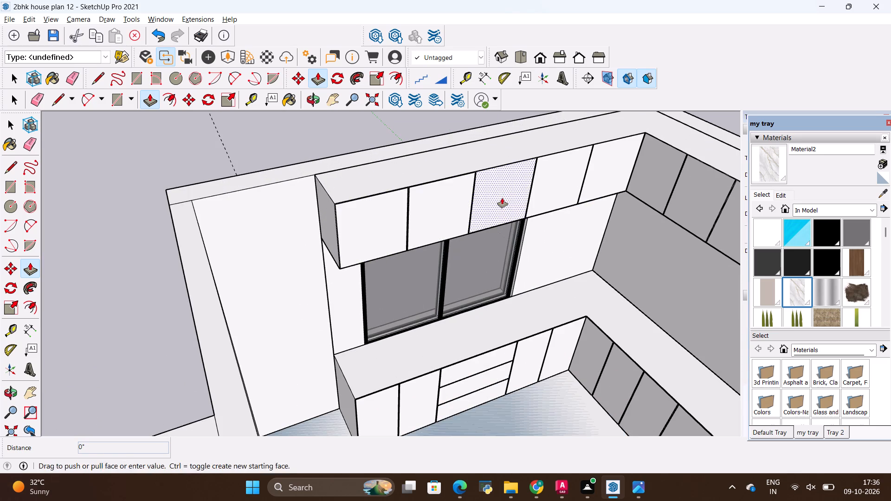
{"action": "double_click", "coordinate": [563, 193]}
{"action": "double_click", "coordinate": [591, 183]}
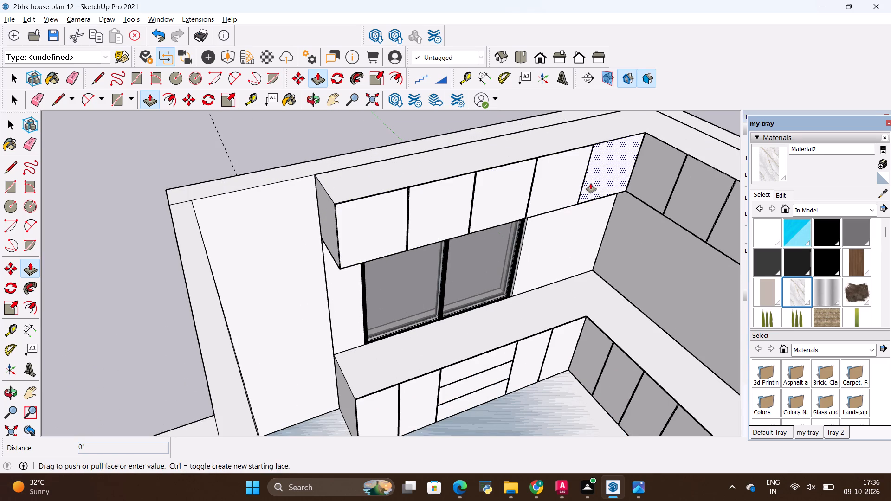
Repeat the same 0.18" Push/Pull on the five upper-cabinet doors along the adjoining wall, from the corner to the free end.
{"action": "scroll", "coordinate": [426, 207], "scroll_direction": "down", "scroll_amount": 5}
{"action": "scroll", "coordinate": [693, 200], "scroll_direction": "up", "scroll_amount": 3}
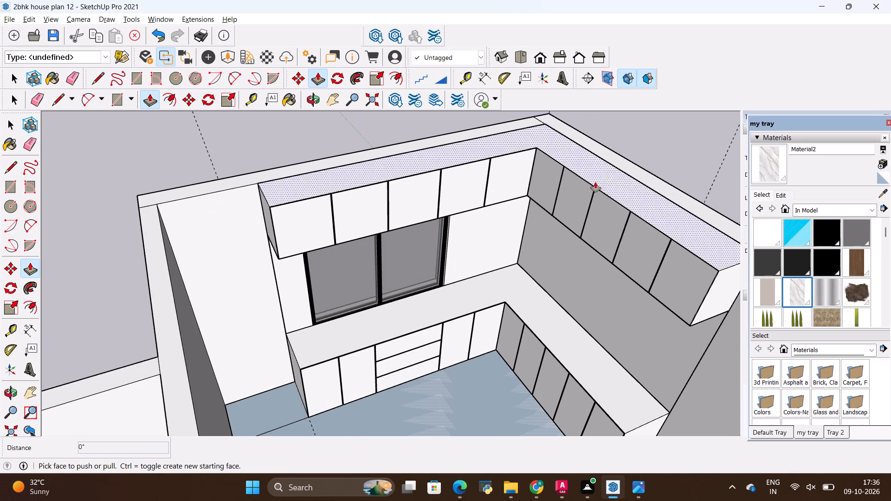
{"action": "double_click", "coordinate": [535, 183]}
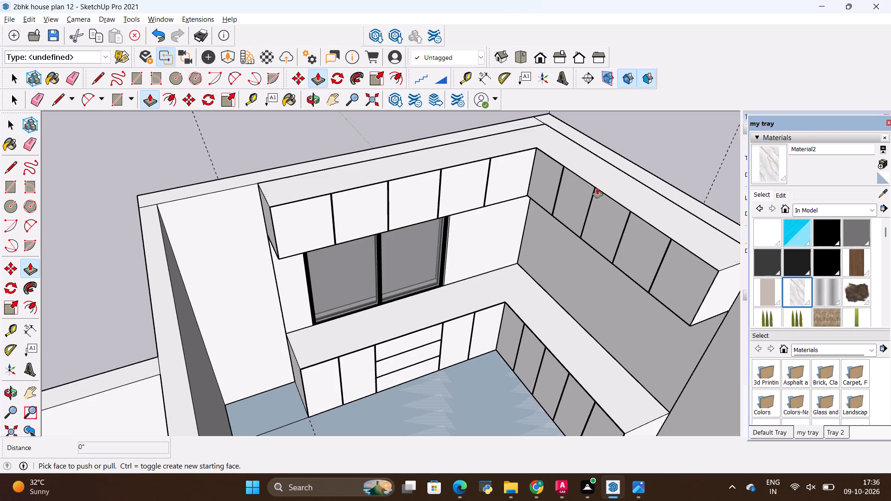
{"action": "double_click", "coordinate": [586, 193]}
{"action": "double_click", "coordinate": [594, 204]}
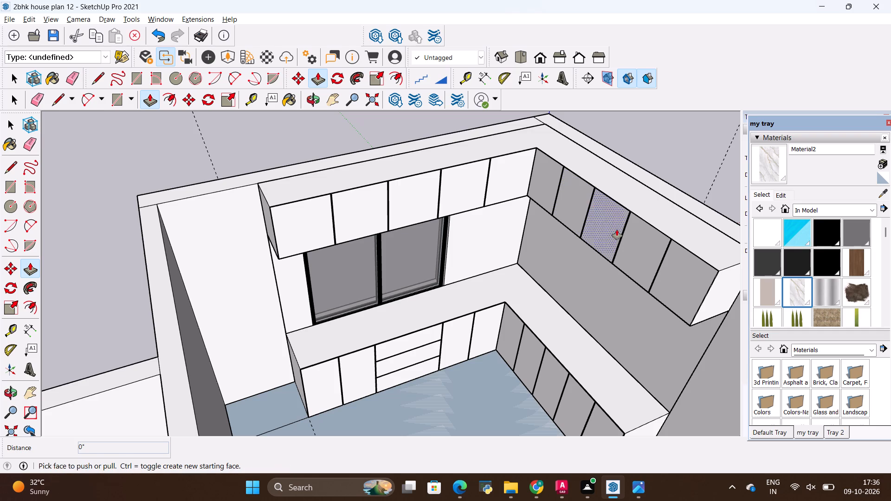
{"action": "double_click", "coordinate": [624, 240]}
{"action": "double_click", "coordinate": [692, 283]}
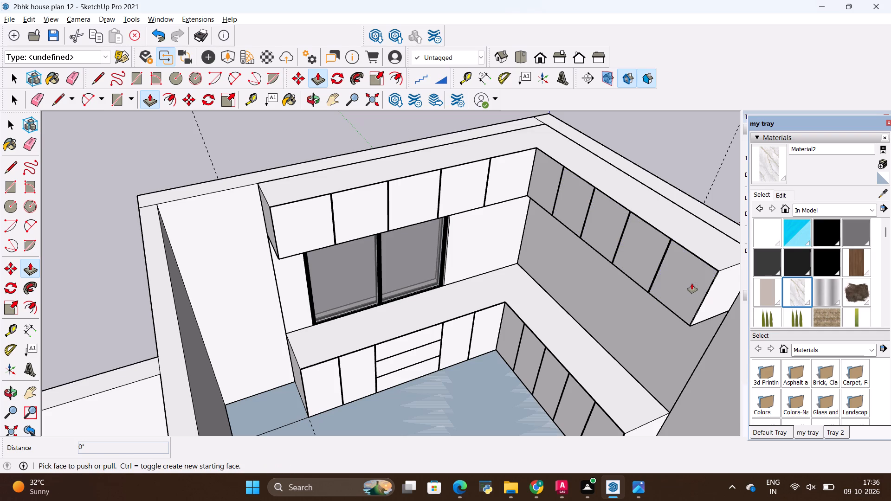
Inspect the raised door panels and the gaps between them on both upper-cabinet runs, up close and from several angles.
{"action": "scroll", "coordinate": [706, 229], "scroll_direction": "up", "scroll_amount": 20}
{"action": "scroll", "coordinate": [706, 229], "scroll_direction": "up", "scroll_amount": 8}
{"action": "scroll", "coordinate": [442, 281], "scroll_direction": "down", "scroll_amount": 2}
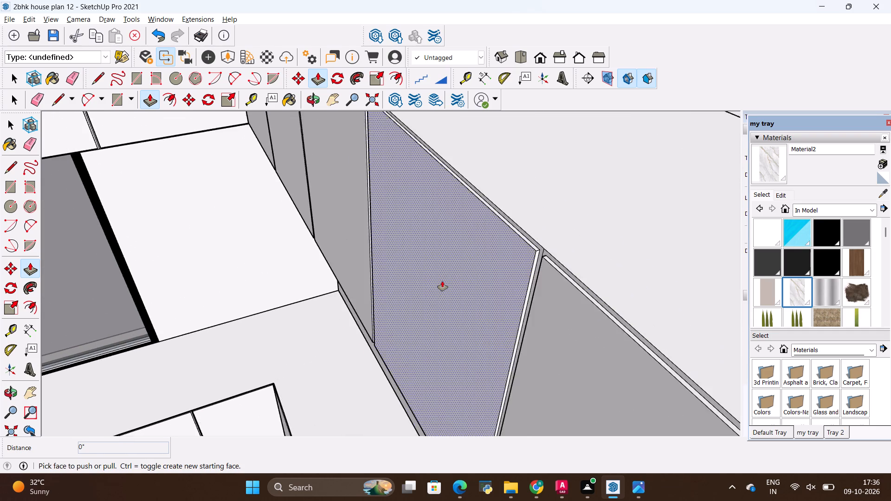
{"action": "scroll", "coordinate": [442, 281], "scroll_direction": "down", "scroll_amount": 20}
{"action": "middle_click_drag", "start_coordinate": [463, 289], "coordinate": [482, 285]}
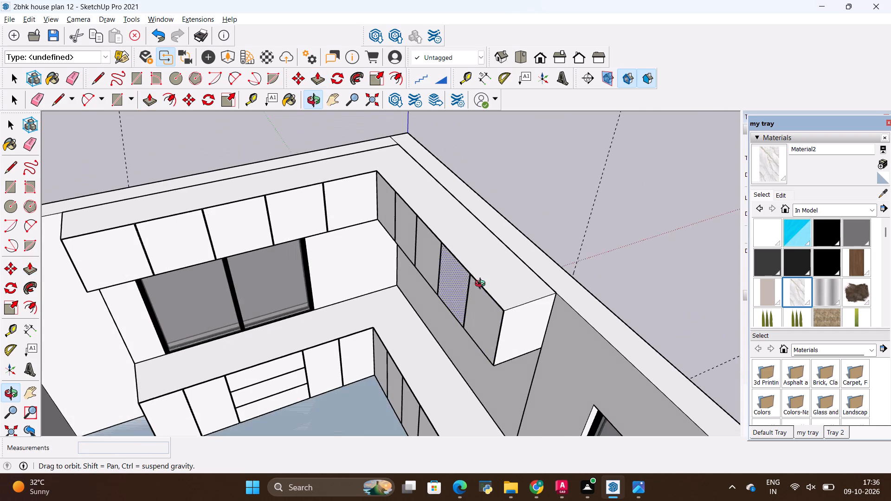
{"action": "middle_click_drag", "start_coordinate": [482, 285], "coordinate": [556, 235]}
{"action": "key", "text": "space"}
{"action": "left_click", "coordinate": [615, 163]}
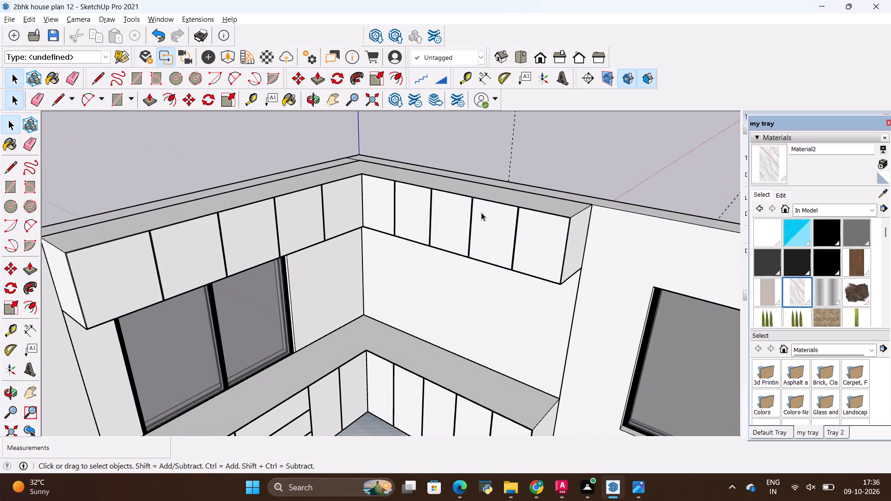
{"action": "scroll", "coordinate": [406, 193], "scroll_direction": "down", "scroll_amount": 6}
{"action": "middle_click_drag", "start_coordinate": [451, 247], "coordinate": [342, 246]}
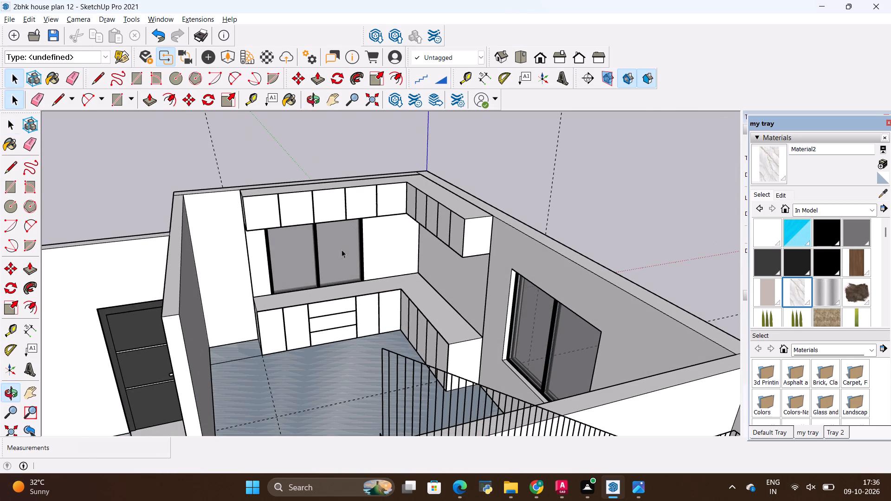
Erase the vertical line on the window wall between the free ends of the upper cabinets and the counter.
{"action": "scroll", "coordinate": [261, 263], "scroll_direction": "up", "scroll_amount": 7}
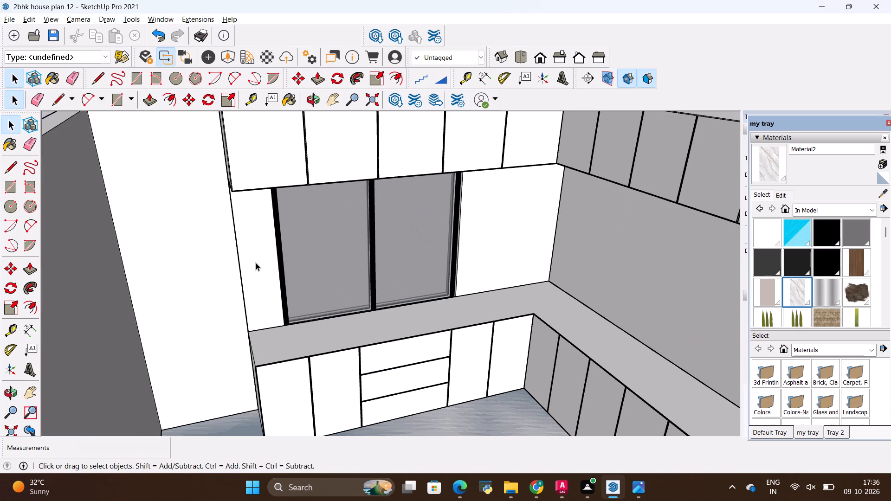
{"action": "key", "text": "e"}
{"action": "left_click_drag", "start_coordinate": [256, 263], "coordinate": [244, 273]}
{"action": "left_click_drag", "start_coordinate": [239, 274], "coordinate": [181, 301]}
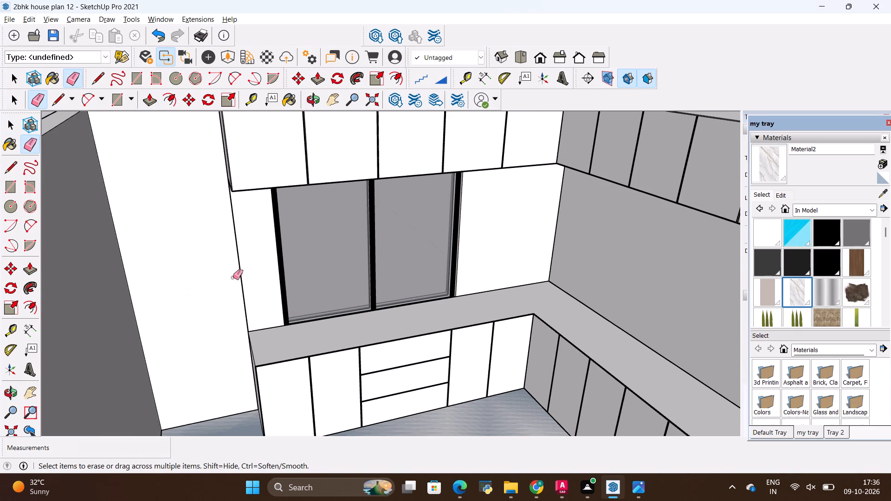
{"action": "left_click_drag", "start_coordinate": [245, 270], "coordinate": [212, 284]}
{"action": "scroll", "coordinate": [271, 292], "scroll_direction": "down", "scroll_amount": 11}
{"action": "key", "text": "space"}
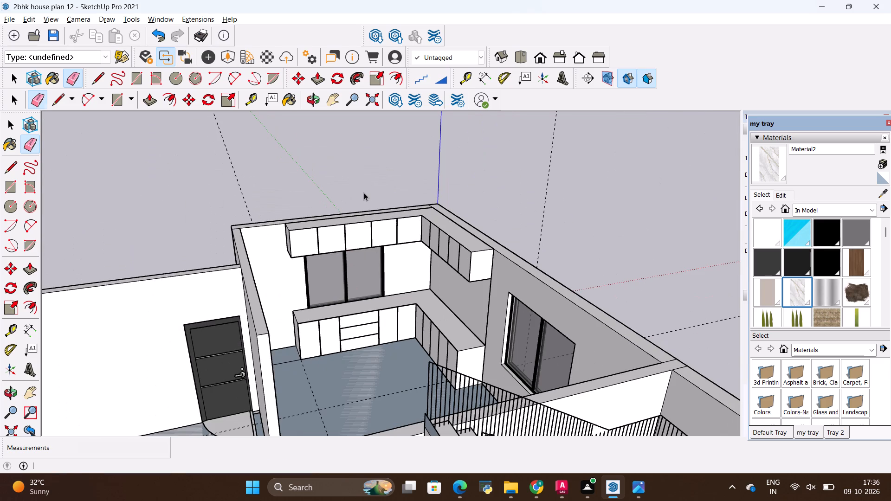
{"action": "left_click", "coordinate": [364, 193]}
Review the L-shaped kitchen and the adjoining dining area from several angles.
{"action": "middle_click_drag", "start_coordinate": [365, 272], "coordinate": [386, 249]}
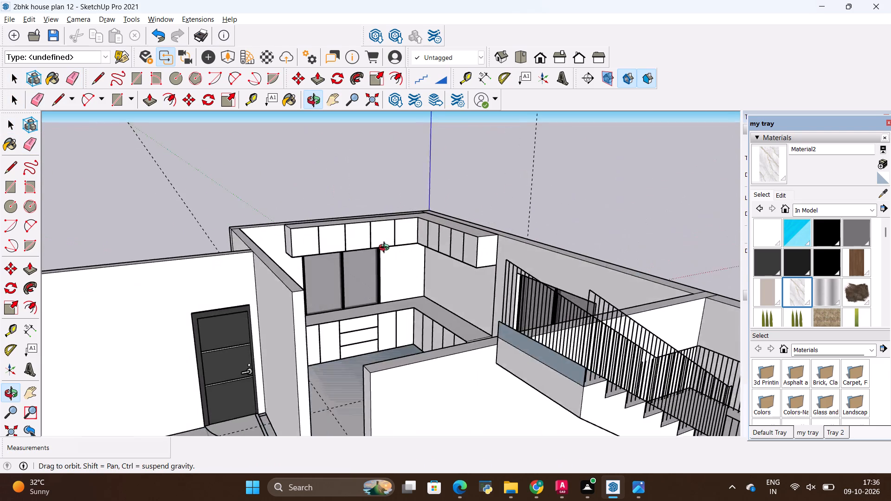
{"action": "middle_click_drag", "start_coordinate": [386, 249], "coordinate": [490, 297]}
{"action": "scroll", "coordinate": [510, 274], "scroll_direction": "up", "scroll_amount": 6}
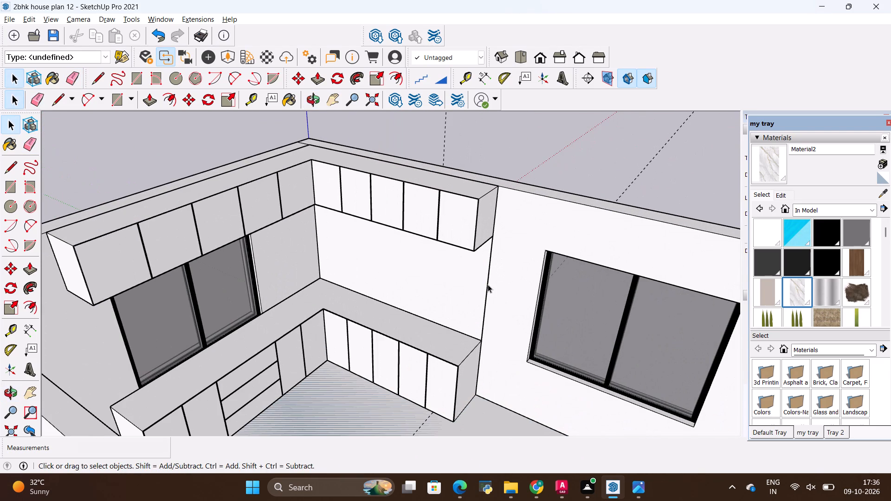
{"action": "scroll", "coordinate": [387, 226], "scroll_direction": "down", "scroll_amount": 6}
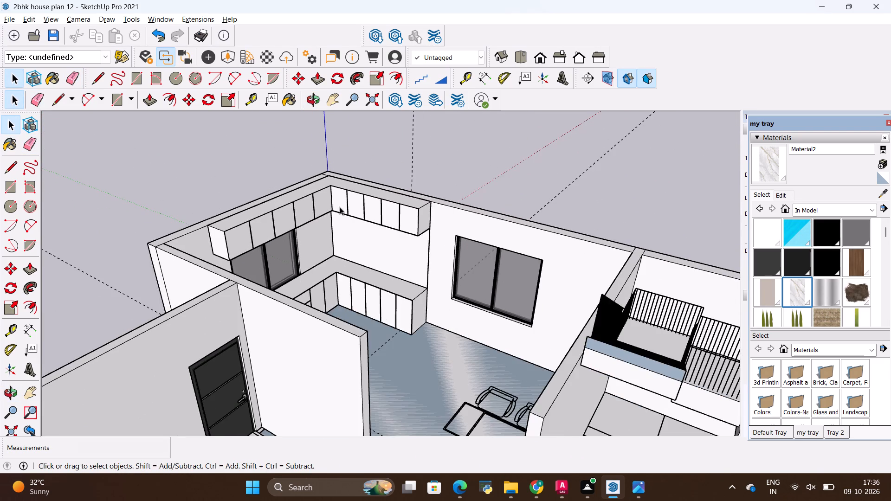
{"action": "scroll", "coordinate": [346, 207], "scroll_direction": "down", "scroll_amount": 1}
{"action": "middle_click_drag", "start_coordinate": [346, 207], "coordinate": [279, 241]}
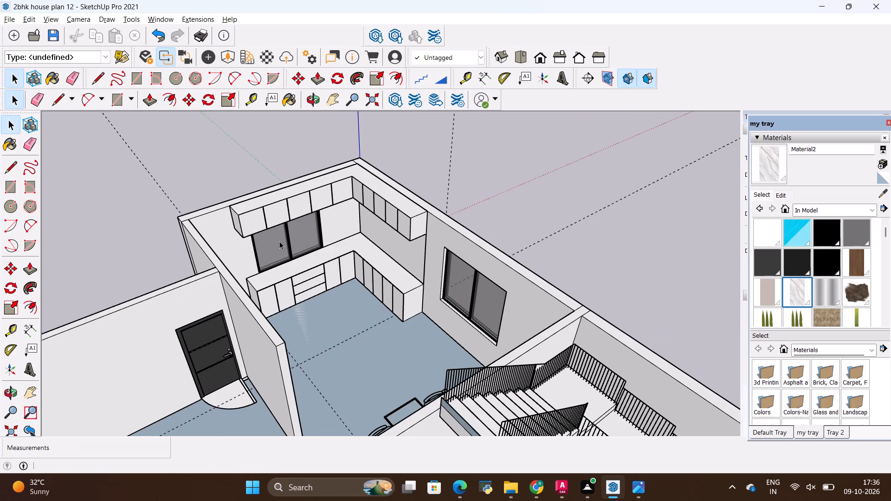
{"action": "middle_click_drag", "start_coordinate": [313, 295], "coordinate": [575, 336]}
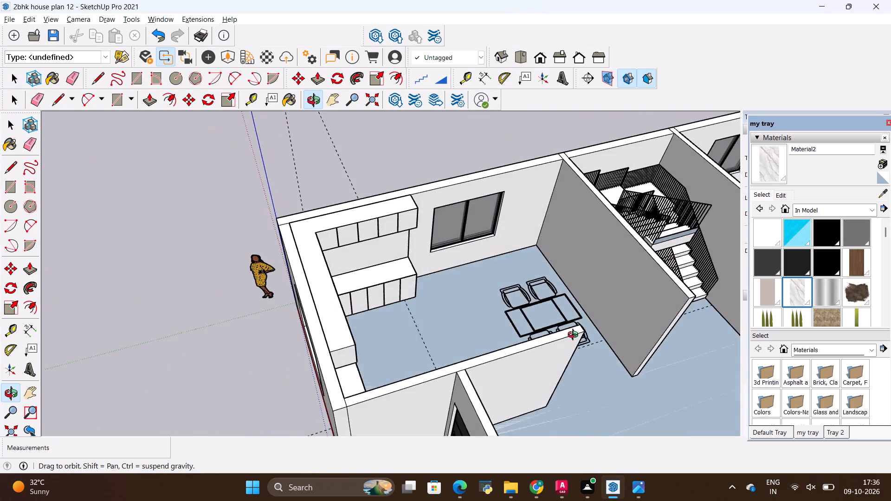
{"action": "middle_click_drag", "start_coordinate": [575, 336], "coordinate": [507, 324]}
Erase the dining table component with its four chairs from the floor beside the kitchen.
{"action": "scroll", "coordinate": [517, 324], "scroll_direction": "down", "scroll_amount": 1}
{"action": "left_click", "coordinate": [549, 340]}
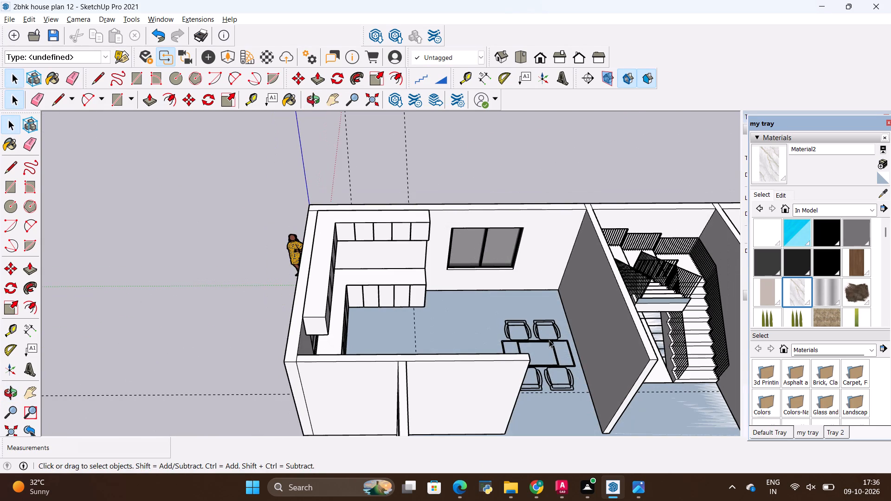
{"action": "right_click", "coordinate": [549, 340]}
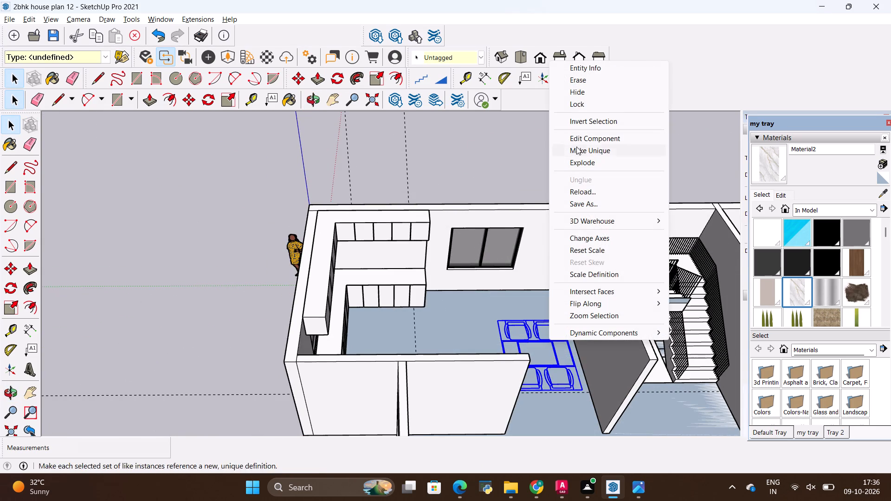
{"action": "left_click", "coordinate": [581, 77]}
Erase the three dashed construction guides that cross the kitchen and the rest of the house.
{"action": "scroll", "coordinate": [432, 236], "scroll_direction": "down", "scroll_amount": 5}
{"action": "middle_click_drag", "start_coordinate": [502, 266], "coordinate": [331, 308]}
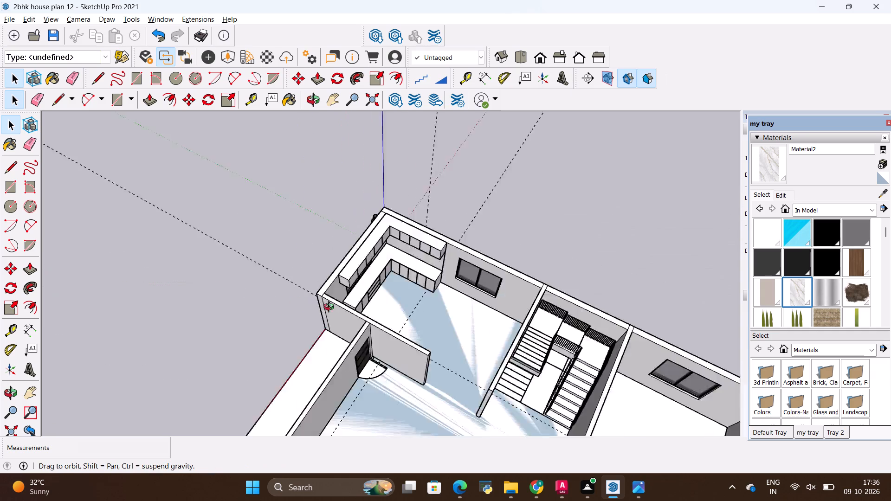
{"action": "middle_click_drag", "start_coordinate": [331, 308], "coordinate": [244, 297]}
{"action": "key", "text": "e"}
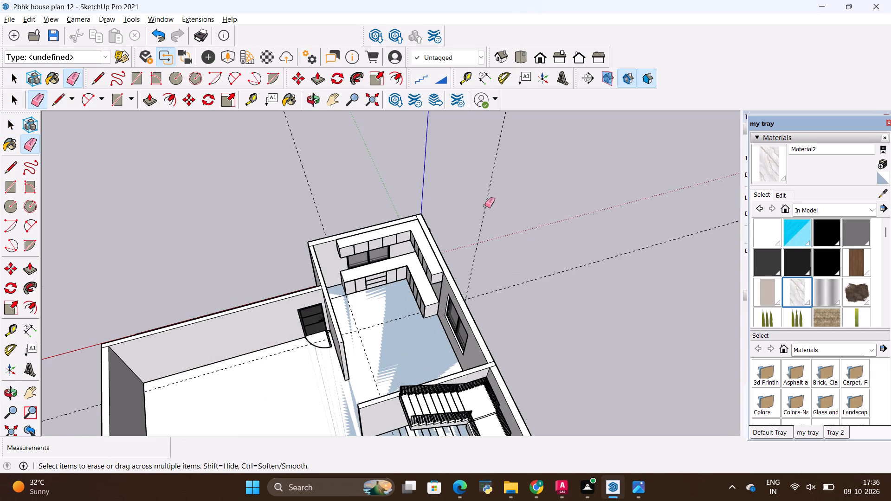
{"action": "left_click_drag", "start_coordinate": [458, 212], "coordinate": [517, 317]}
{"action": "left_click_drag", "start_coordinate": [488, 228], "coordinate": [476, 231]}
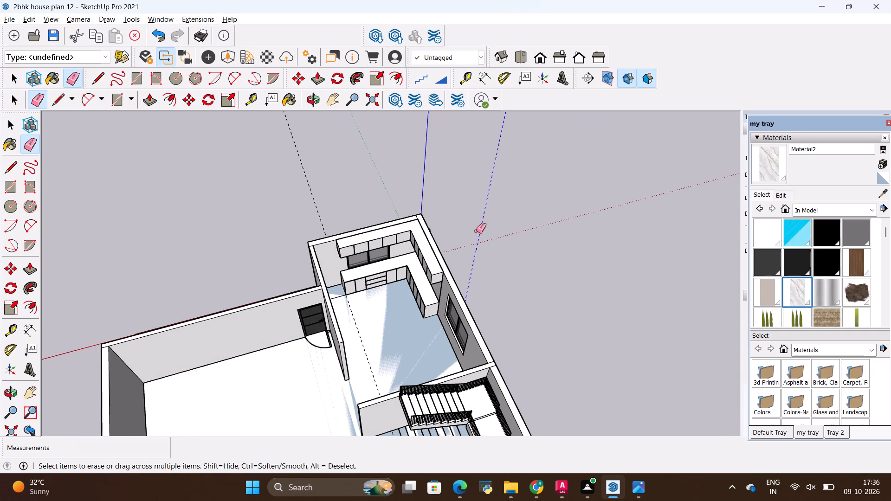
{"action": "left_click_drag", "start_coordinate": [351, 214], "coordinate": [306, 231]}
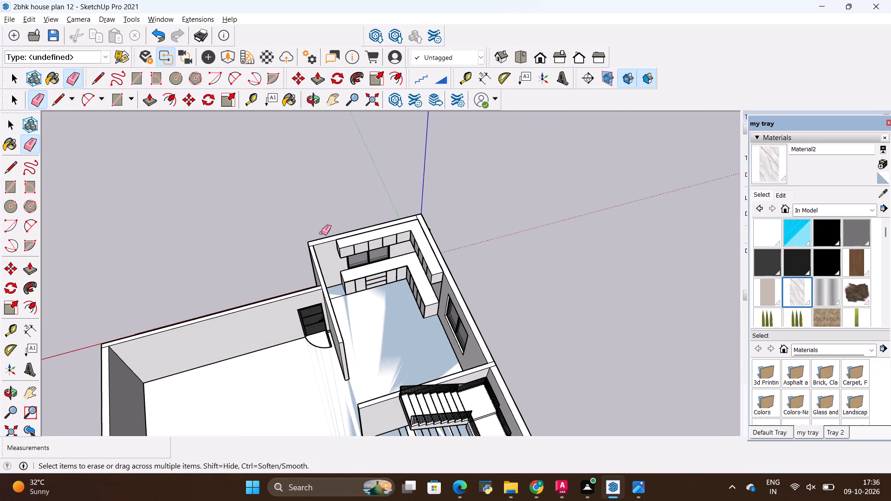
Erase the large blue-grey floor face covering the living area and kitchen.
{"action": "scroll", "coordinate": [321, 233], "scroll_direction": "down", "scroll_amount": 6}
{"action": "middle_click_drag", "start_coordinate": [426, 246], "coordinate": [290, 307]}
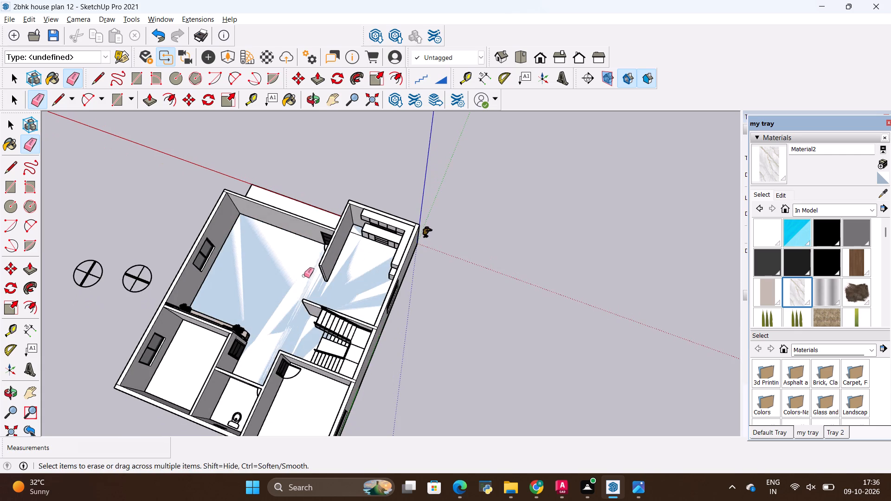
{"action": "key", "text": "space"}
{"action": "right_click", "coordinate": [303, 273]}
{"action": "left_click", "coordinate": [332, 292]}
{"action": "scroll", "coordinate": [280, 288], "scroll_direction": "down", "scroll_amount": 3}
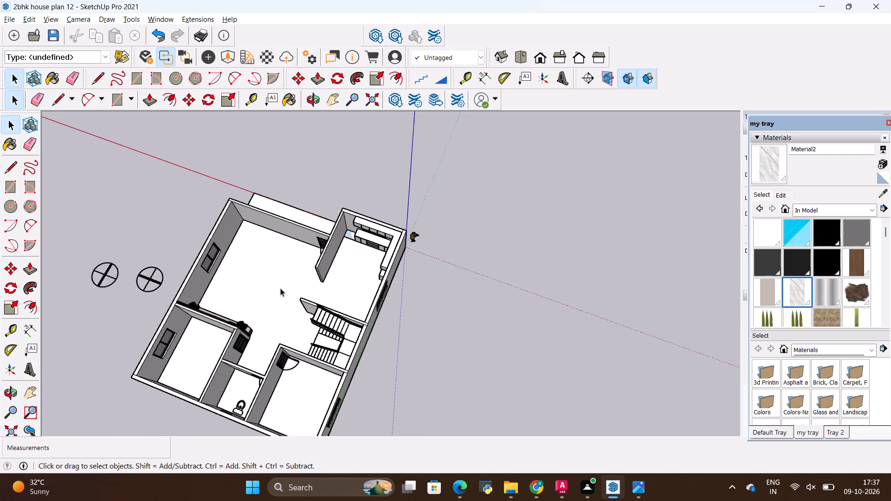
Erase the leftover blue-grey floor patch between the free end of the window-side base cabinets and the side wall.
{"action": "scroll", "coordinate": [280, 288], "scroll_direction": "down", "scroll_amount": 3}
{"action": "middle_click_drag", "start_coordinate": [313, 290], "coordinate": [431, 220]}
{"action": "scroll", "coordinate": [348, 265], "scroll_direction": "up", "scroll_amount": 18}
{"action": "middle_click_drag", "start_coordinate": [297, 302], "coordinate": [340, 333]}
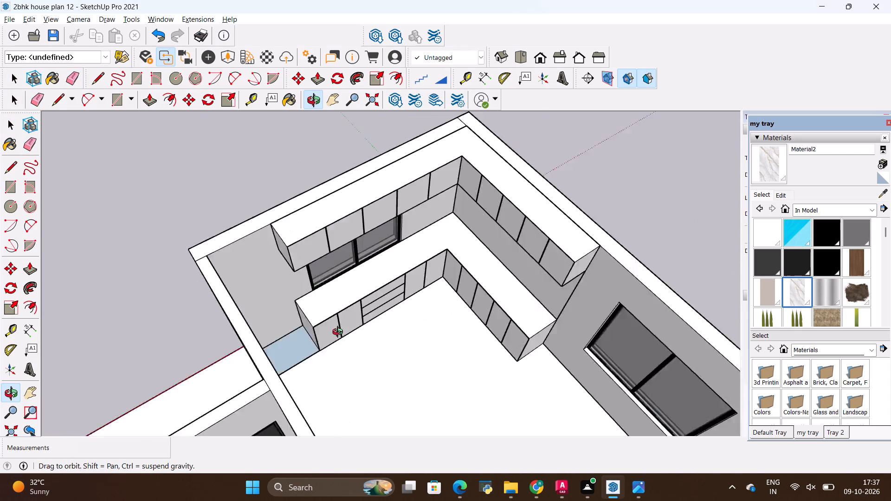
{"action": "middle_click_drag", "start_coordinate": [340, 333], "coordinate": [308, 331]}
{"action": "right_click", "coordinate": [276, 312]}
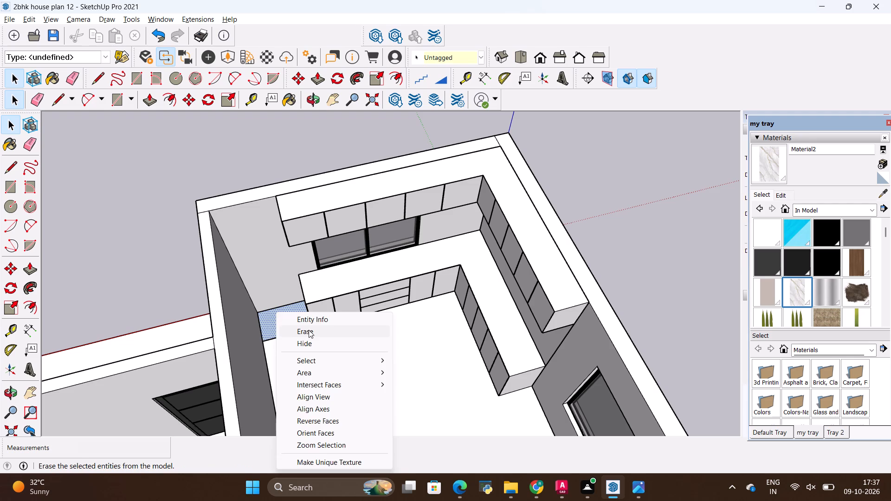
{"action": "left_click", "coordinate": [309, 330]}
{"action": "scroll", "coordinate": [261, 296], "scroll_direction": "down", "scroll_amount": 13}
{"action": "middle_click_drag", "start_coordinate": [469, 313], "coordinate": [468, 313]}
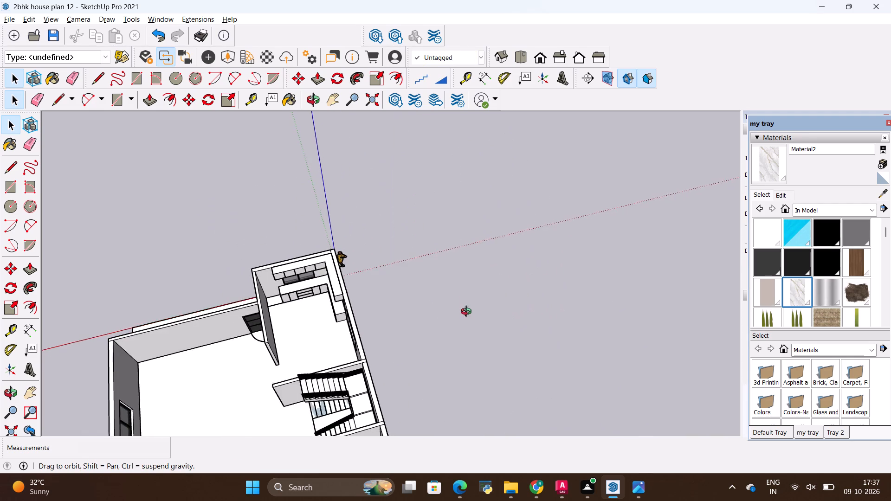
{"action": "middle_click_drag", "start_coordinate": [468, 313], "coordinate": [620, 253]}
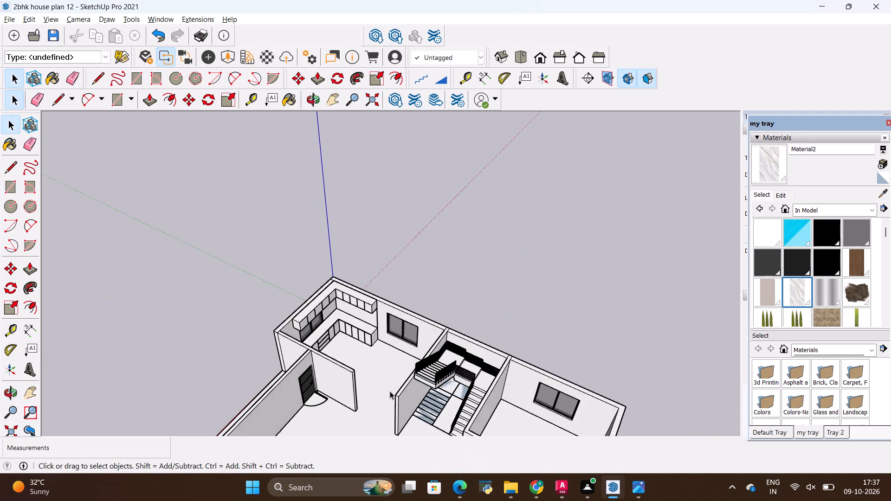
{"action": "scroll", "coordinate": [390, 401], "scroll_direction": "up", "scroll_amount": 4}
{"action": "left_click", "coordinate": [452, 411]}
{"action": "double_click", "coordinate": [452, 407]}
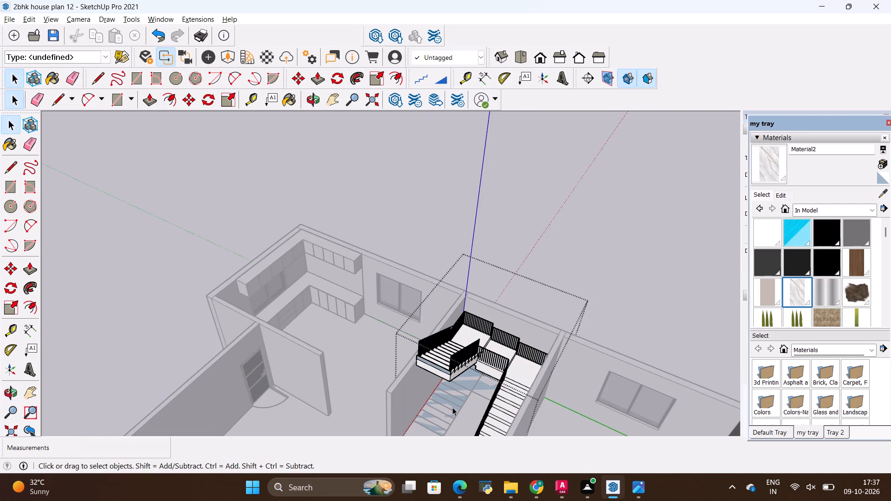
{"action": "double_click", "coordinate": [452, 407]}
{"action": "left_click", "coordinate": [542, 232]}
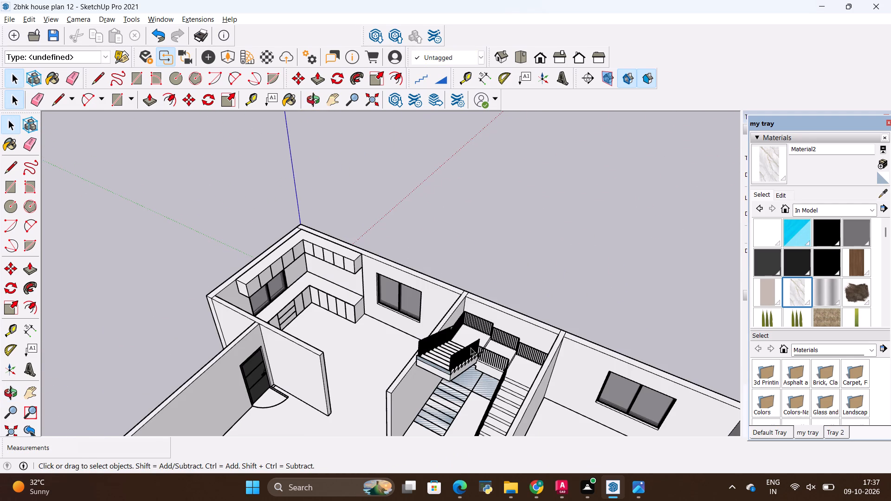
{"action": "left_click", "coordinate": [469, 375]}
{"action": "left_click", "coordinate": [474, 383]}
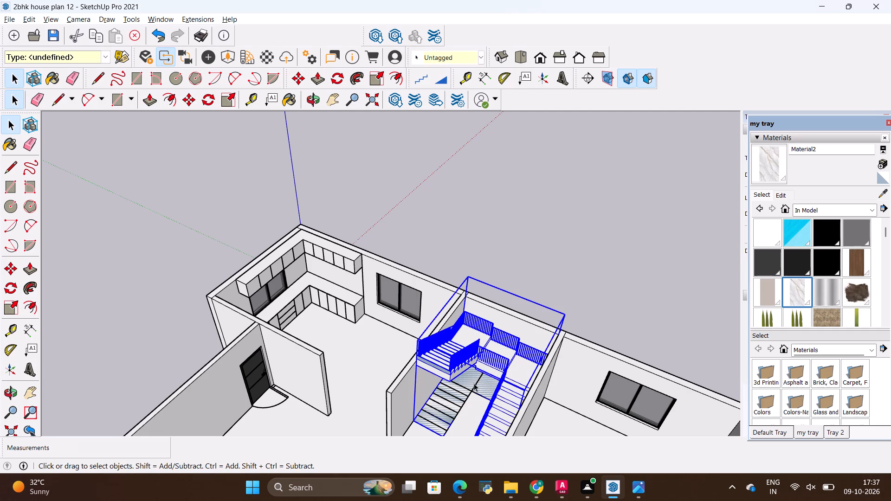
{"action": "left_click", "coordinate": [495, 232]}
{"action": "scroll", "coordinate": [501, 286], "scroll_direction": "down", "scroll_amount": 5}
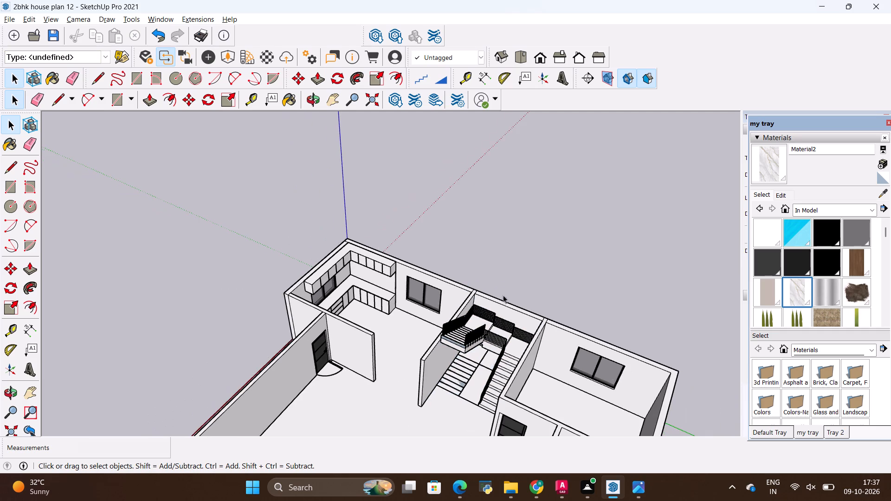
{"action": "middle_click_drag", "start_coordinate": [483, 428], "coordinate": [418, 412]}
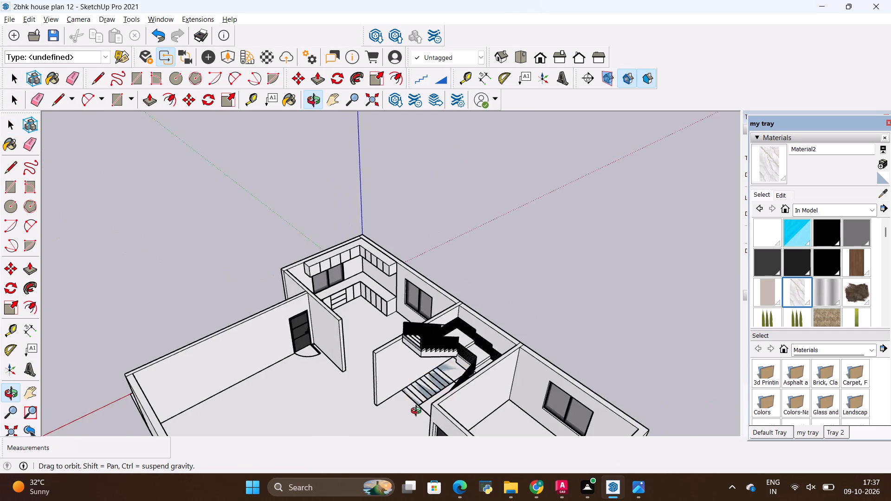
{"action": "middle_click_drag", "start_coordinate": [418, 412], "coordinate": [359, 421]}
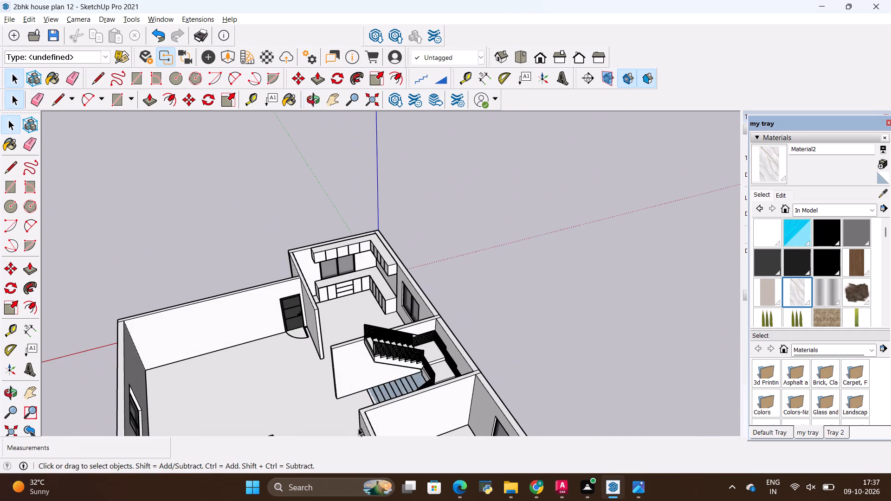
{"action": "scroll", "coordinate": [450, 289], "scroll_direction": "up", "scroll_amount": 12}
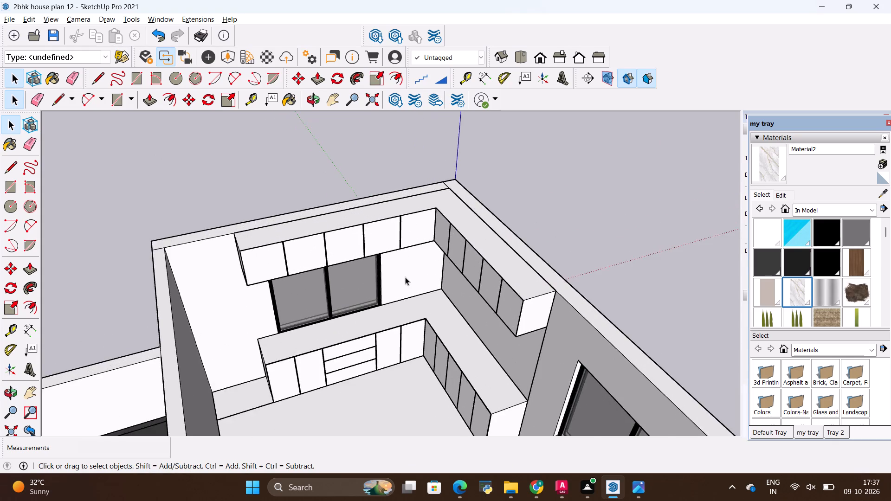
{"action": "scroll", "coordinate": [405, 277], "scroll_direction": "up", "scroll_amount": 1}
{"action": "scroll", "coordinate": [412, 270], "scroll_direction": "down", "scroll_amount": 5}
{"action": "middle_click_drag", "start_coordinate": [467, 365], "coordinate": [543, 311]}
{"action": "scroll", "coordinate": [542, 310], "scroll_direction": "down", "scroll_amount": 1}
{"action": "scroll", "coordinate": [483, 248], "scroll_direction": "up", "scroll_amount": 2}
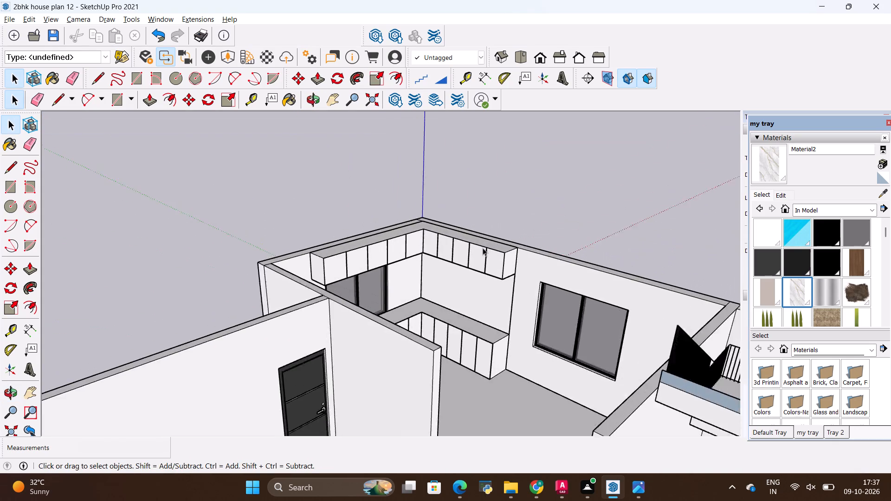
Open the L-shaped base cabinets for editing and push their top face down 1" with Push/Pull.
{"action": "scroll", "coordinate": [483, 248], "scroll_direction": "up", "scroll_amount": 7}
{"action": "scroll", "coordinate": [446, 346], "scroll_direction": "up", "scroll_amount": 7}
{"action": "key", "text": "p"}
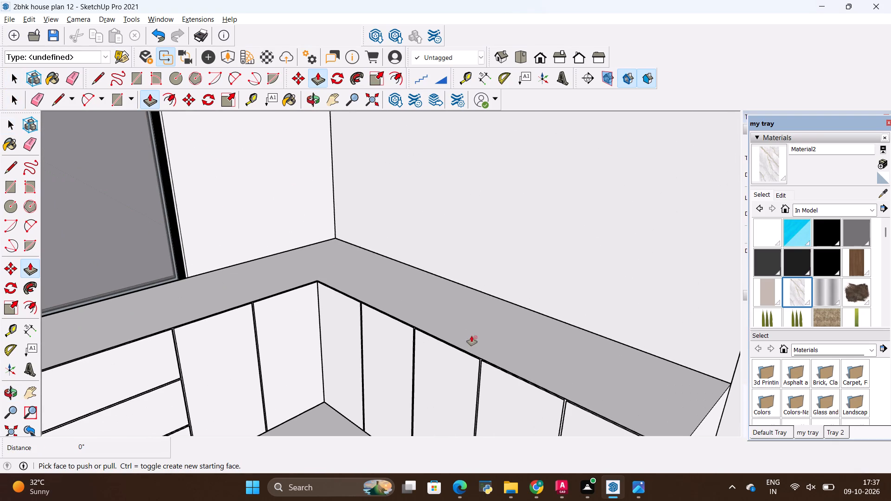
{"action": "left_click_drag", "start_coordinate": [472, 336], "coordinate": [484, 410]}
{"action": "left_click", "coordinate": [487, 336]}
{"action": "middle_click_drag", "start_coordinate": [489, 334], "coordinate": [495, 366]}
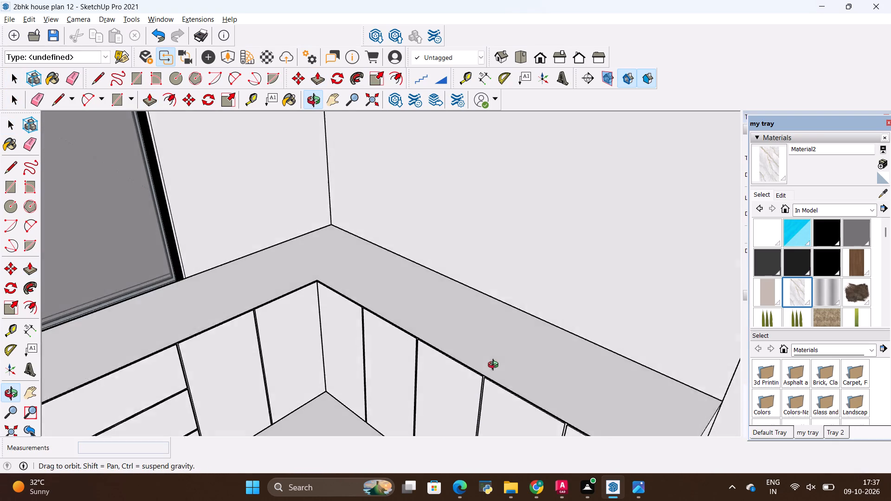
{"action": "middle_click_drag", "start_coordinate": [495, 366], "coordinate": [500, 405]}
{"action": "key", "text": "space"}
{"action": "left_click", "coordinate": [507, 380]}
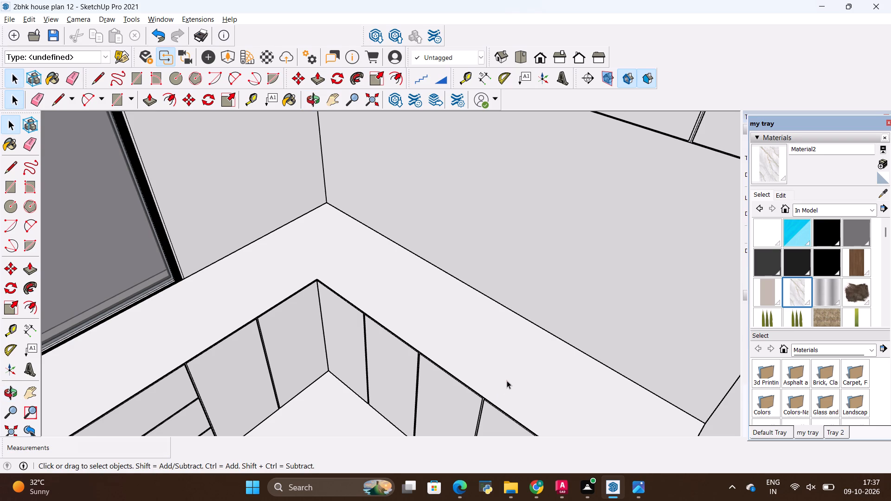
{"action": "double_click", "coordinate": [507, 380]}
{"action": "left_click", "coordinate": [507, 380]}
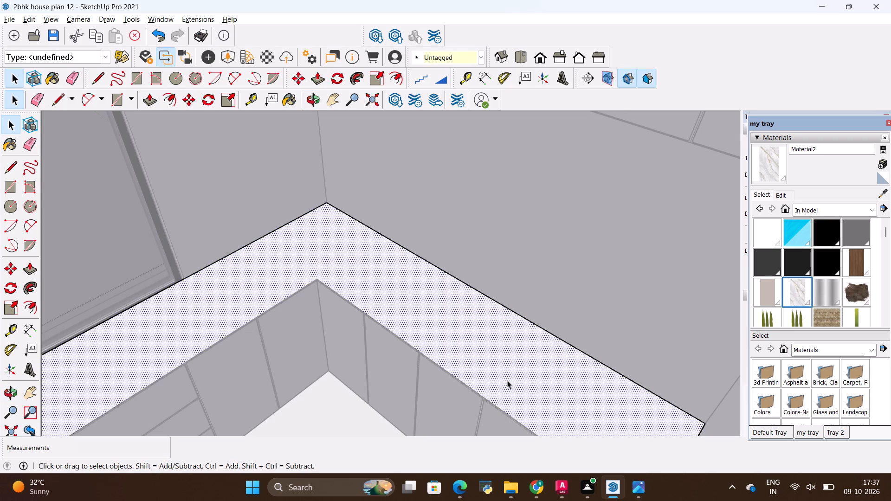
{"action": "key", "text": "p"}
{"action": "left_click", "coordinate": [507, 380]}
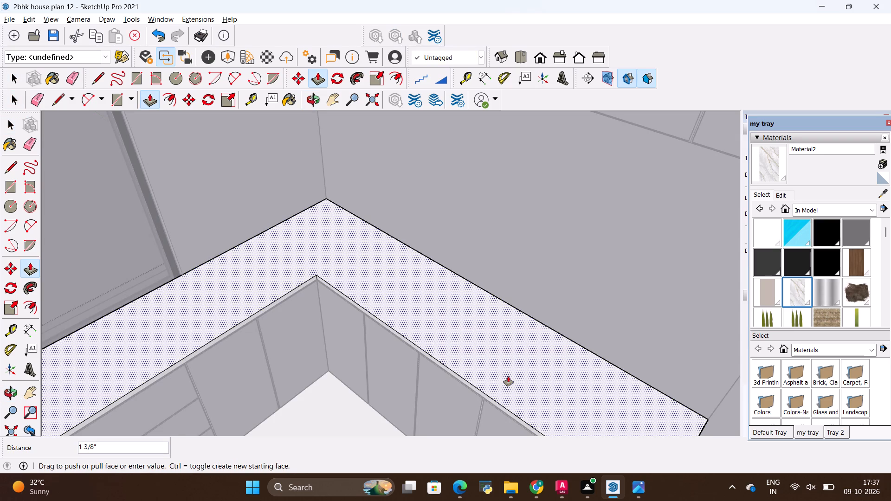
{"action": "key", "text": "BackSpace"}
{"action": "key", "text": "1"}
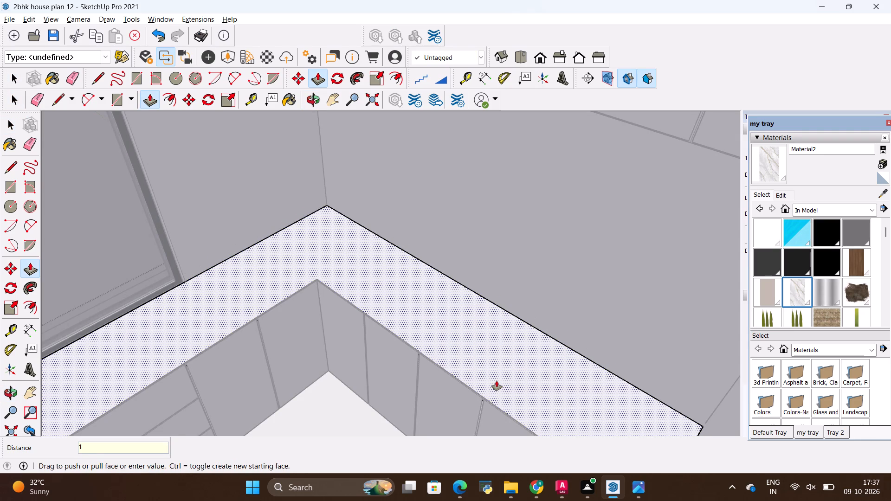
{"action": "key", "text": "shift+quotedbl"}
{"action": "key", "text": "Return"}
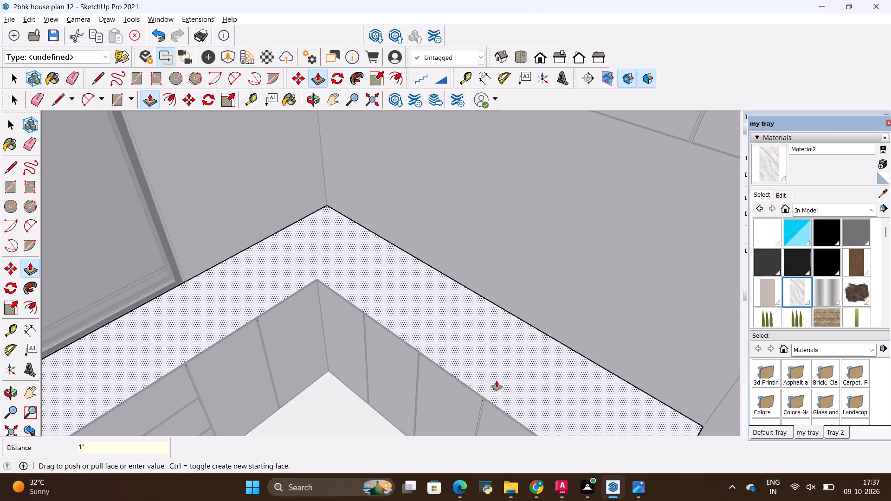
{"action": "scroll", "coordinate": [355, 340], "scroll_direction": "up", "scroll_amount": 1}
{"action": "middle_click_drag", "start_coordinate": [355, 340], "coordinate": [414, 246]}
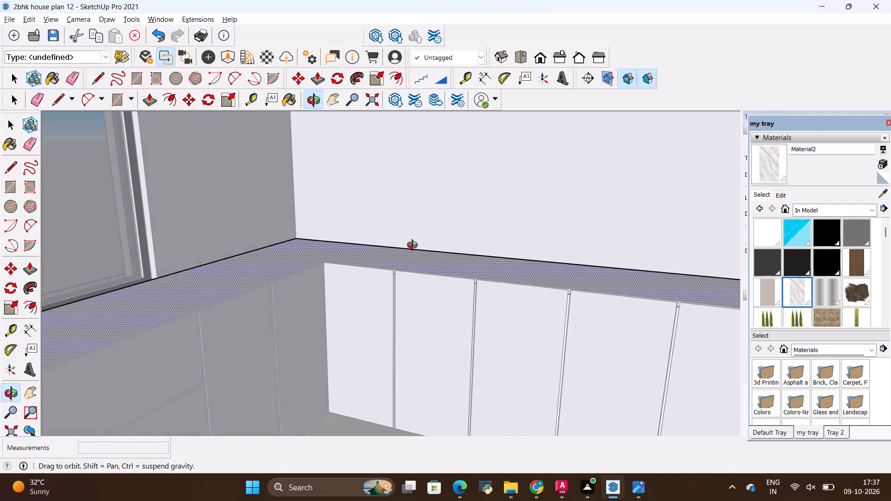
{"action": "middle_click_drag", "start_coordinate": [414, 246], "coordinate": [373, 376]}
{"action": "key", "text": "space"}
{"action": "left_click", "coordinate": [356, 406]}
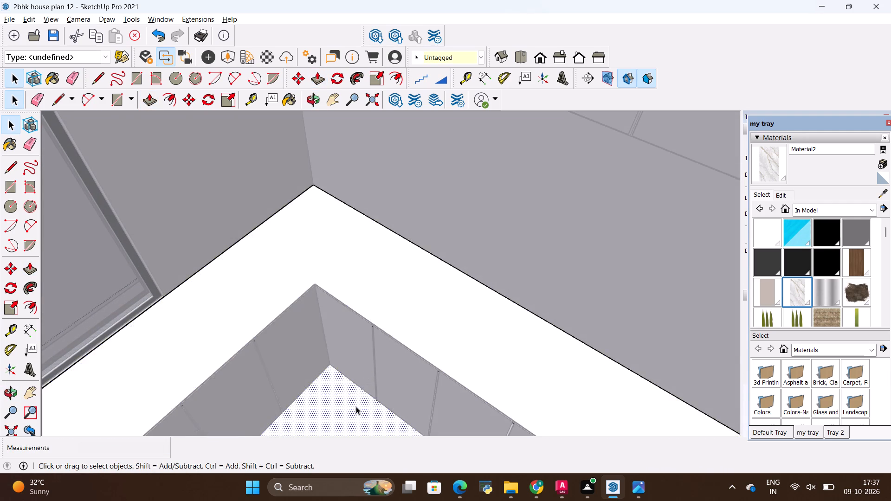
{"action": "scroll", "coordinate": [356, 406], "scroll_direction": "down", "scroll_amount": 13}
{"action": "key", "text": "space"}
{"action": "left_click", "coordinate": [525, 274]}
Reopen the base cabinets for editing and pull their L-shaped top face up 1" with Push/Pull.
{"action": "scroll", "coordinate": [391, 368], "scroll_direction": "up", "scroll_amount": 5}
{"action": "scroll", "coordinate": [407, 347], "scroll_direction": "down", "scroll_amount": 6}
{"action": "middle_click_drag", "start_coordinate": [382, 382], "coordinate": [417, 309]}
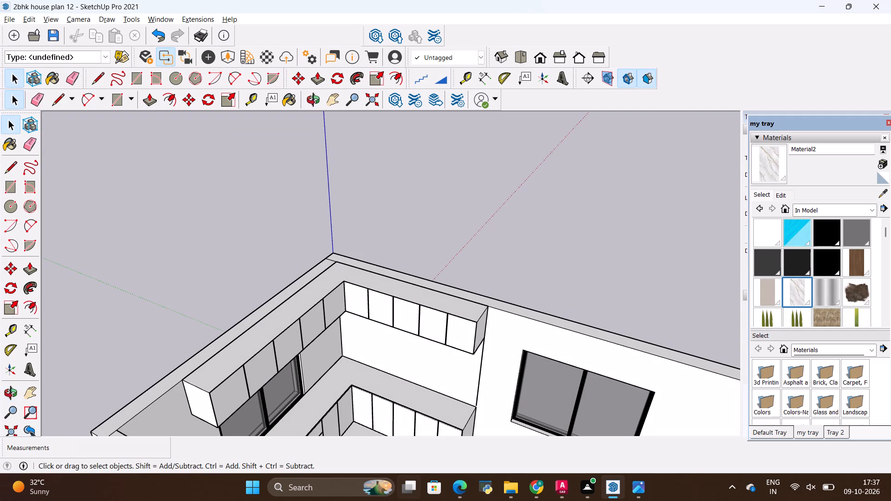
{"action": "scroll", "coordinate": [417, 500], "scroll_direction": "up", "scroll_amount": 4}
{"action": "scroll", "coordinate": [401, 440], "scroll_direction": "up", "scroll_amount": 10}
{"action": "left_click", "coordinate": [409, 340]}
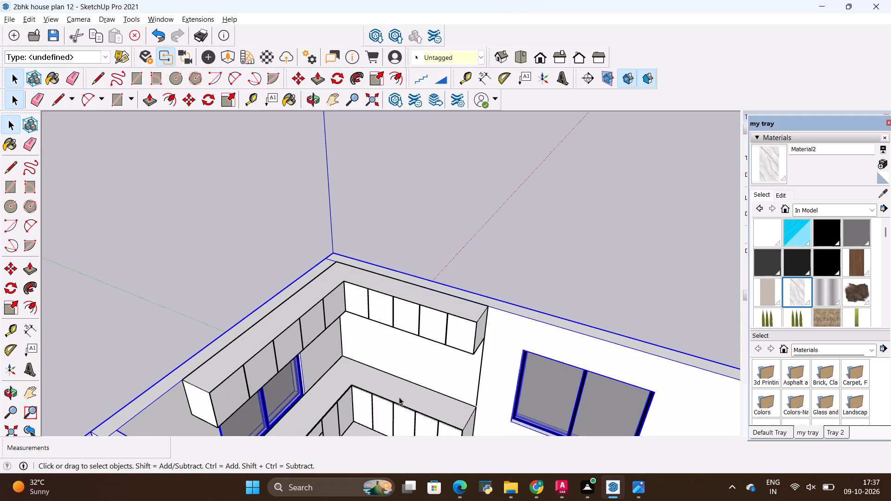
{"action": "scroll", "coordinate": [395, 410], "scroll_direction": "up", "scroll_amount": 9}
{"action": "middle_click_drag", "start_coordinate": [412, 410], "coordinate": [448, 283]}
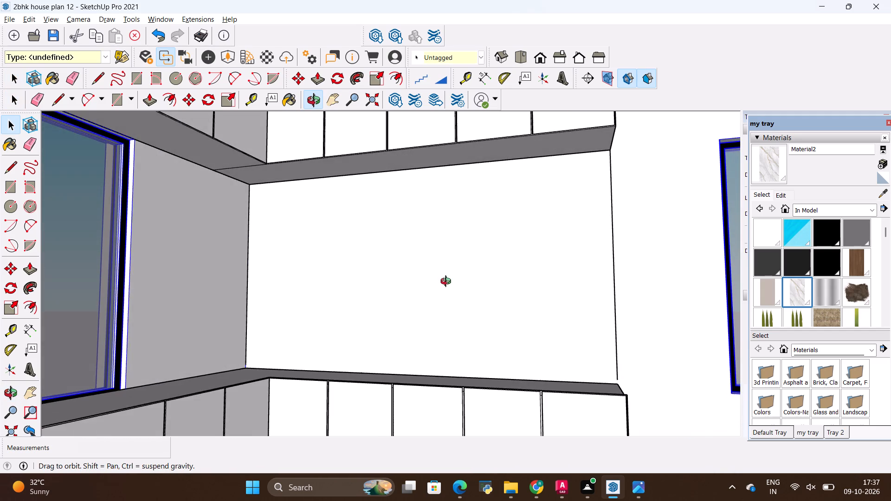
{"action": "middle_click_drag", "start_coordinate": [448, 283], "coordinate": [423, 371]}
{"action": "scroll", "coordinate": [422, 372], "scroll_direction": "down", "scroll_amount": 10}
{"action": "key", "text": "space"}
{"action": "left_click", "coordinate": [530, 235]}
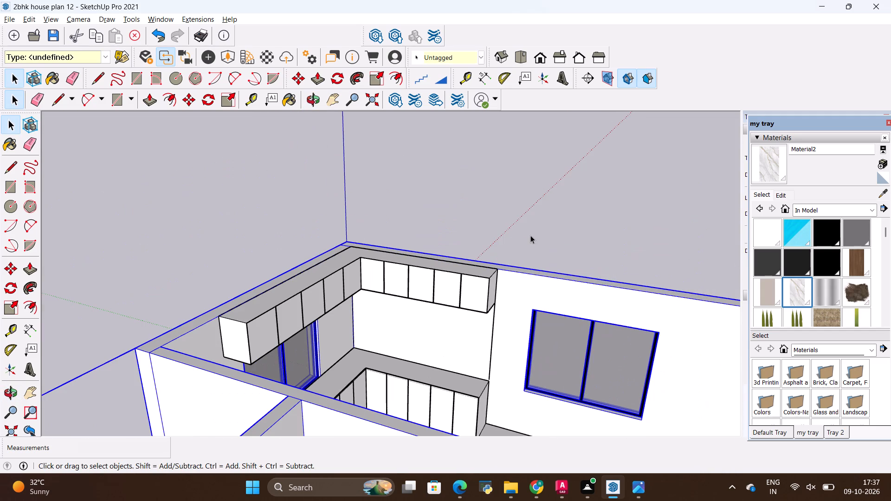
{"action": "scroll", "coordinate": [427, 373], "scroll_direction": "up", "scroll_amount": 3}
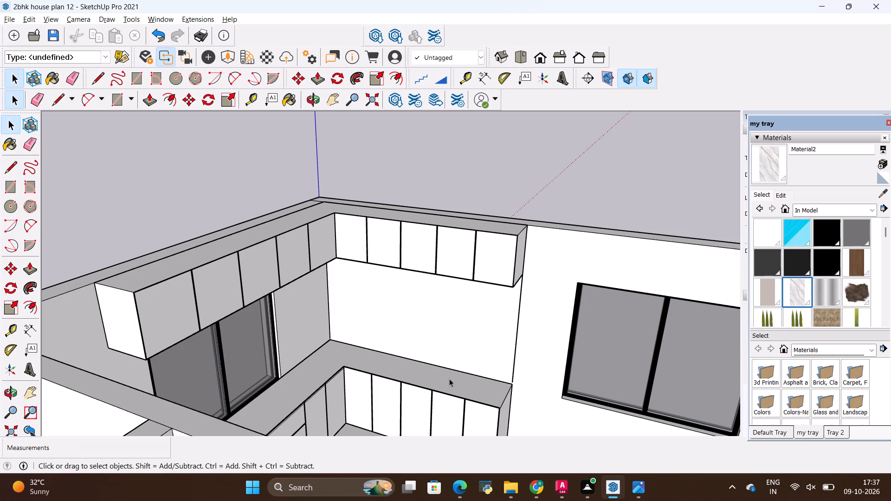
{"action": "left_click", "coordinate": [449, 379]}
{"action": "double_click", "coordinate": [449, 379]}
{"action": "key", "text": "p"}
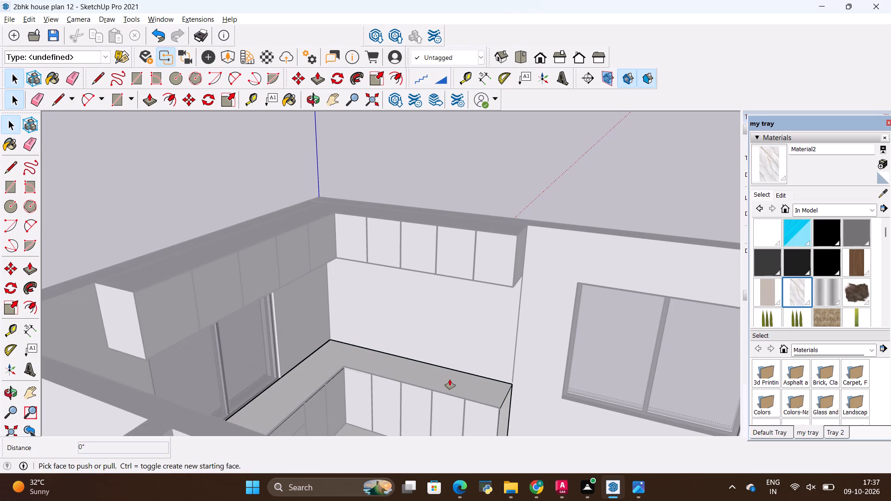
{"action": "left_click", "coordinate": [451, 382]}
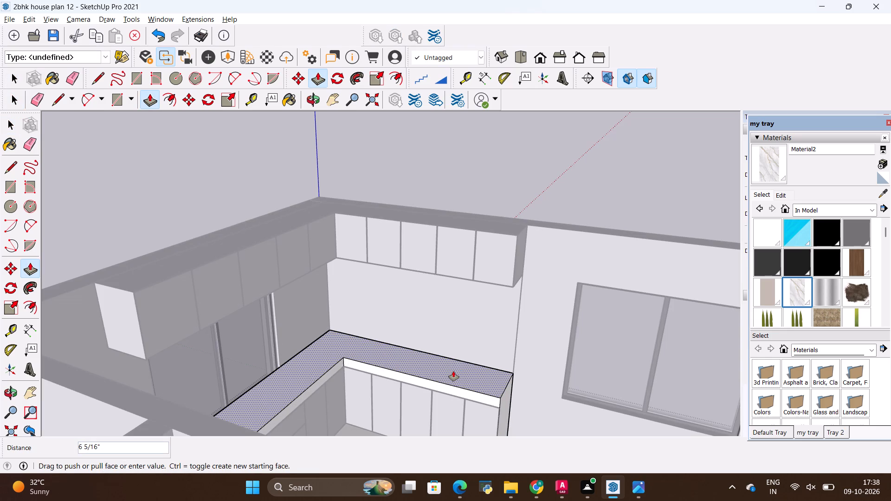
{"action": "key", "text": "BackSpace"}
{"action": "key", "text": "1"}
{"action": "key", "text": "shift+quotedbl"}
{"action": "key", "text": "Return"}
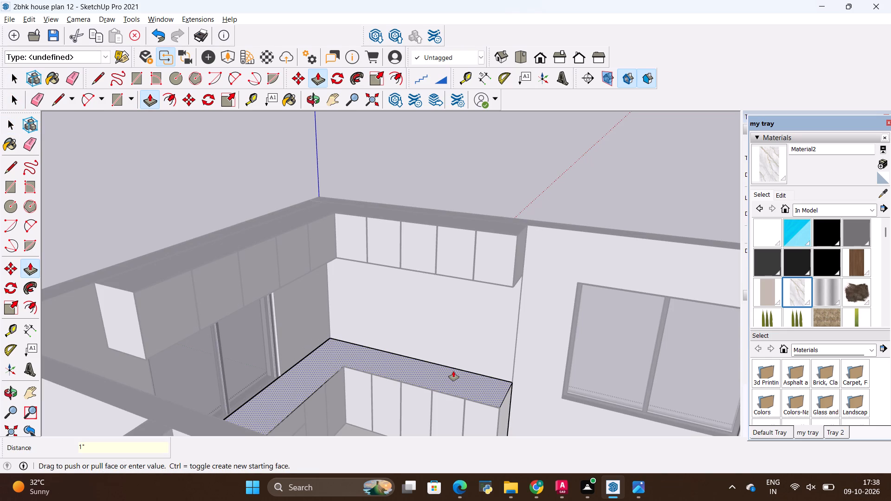
Pull the L-shaped top face of the base cabinets up 1" as a countertop slab and close the cabinets for editing.
{"action": "scroll", "coordinate": [437, 399], "scroll_direction": "up", "scroll_amount": 19}
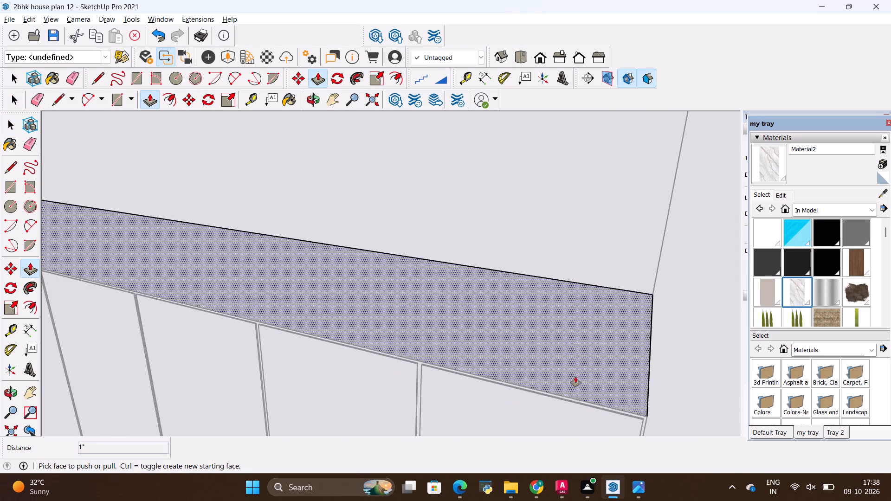
{"action": "scroll", "coordinate": [575, 376], "scroll_direction": "up", "scroll_amount": 4}
{"action": "middle_click_drag", "start_coordinate": [588, 436], "coordinate": [482, 352]}
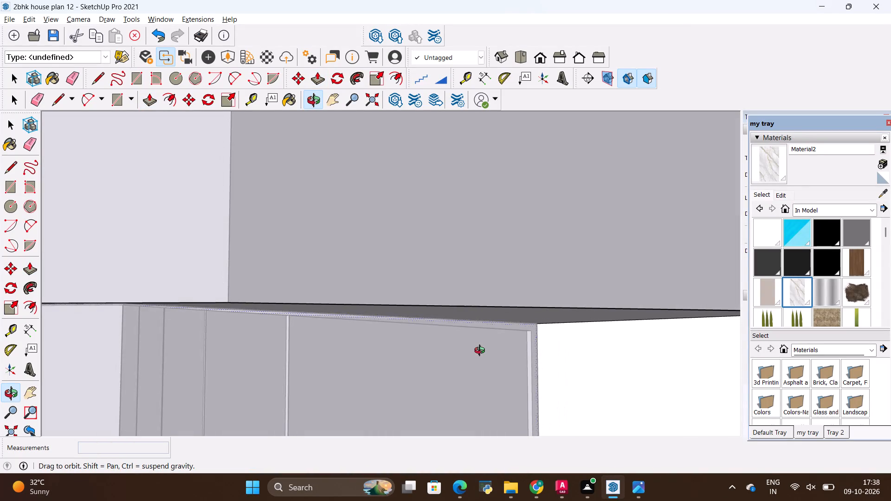
{"action": "middle_click_drag", "start_coordinate": [482, 352], "coordinate": [633, 382]}
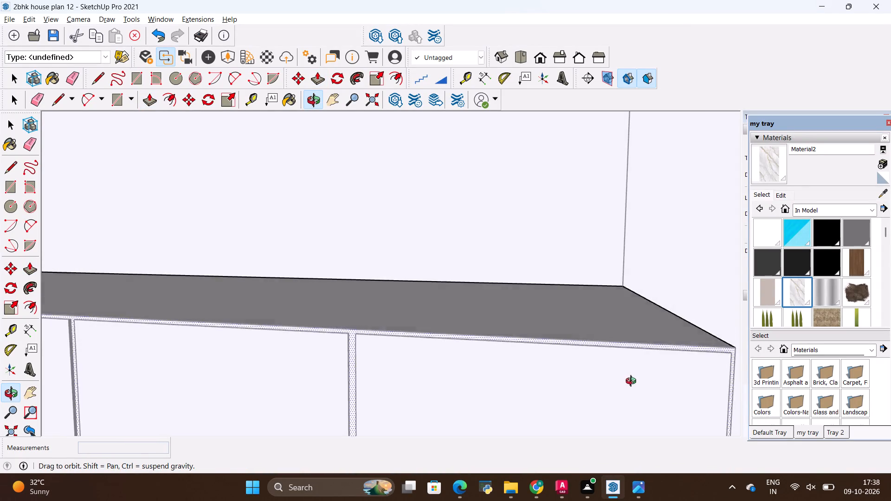
{"action": "middle_click_drag", "start_coordinate": [633, 382], "coordinate": [633, 433]}
{"action": "left_click", "coordinate": [623, 372]}
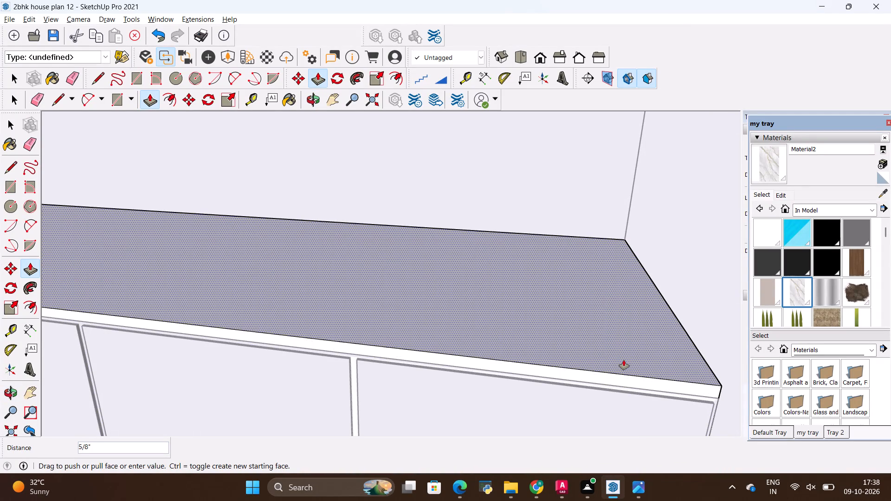
{"action": "key", "text": "BackSpace"}
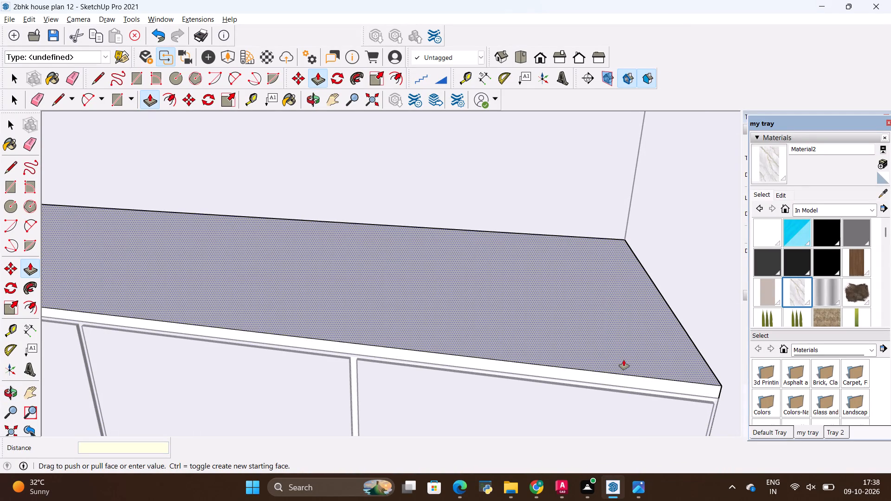
{"action": "key", "text": "1"}
{"action": "key", "text": "shift+quotedbl"}
{"action": "key", "text": "Return"}
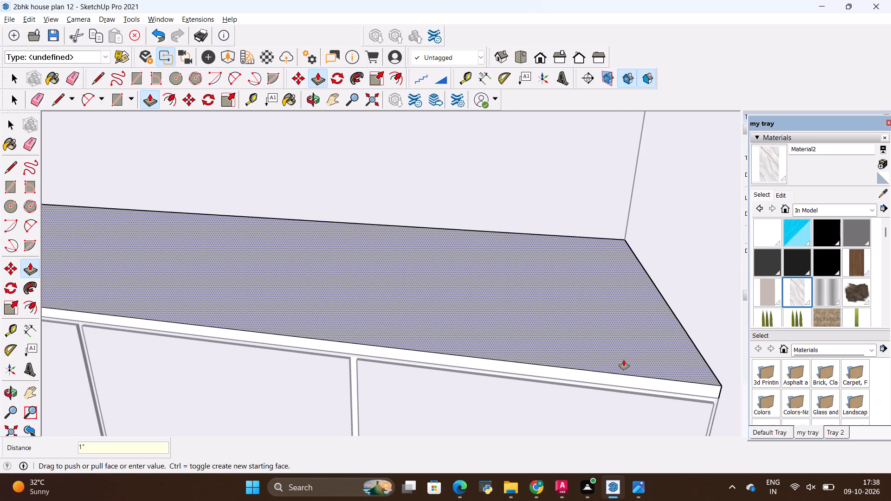
{"action": "scroll", "coordinate": [616, 338], "scroll_direction": "down", "scroll_amount": 8}
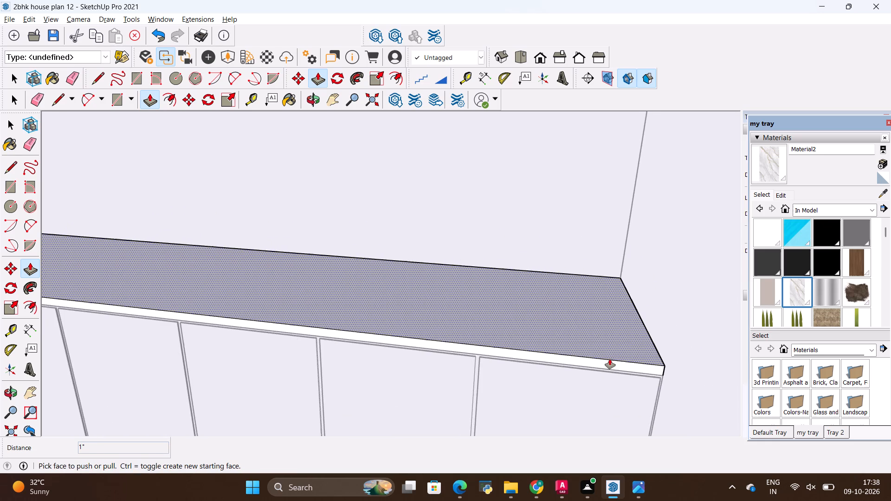
{"action": "scroll", "coordinate": [610, 359], "scroll_direction": "down", "scroll_amount": 12}
{"action": "middle_click_drag", "start_coordinate": [555, 319], "coordinate": [537, 333]}
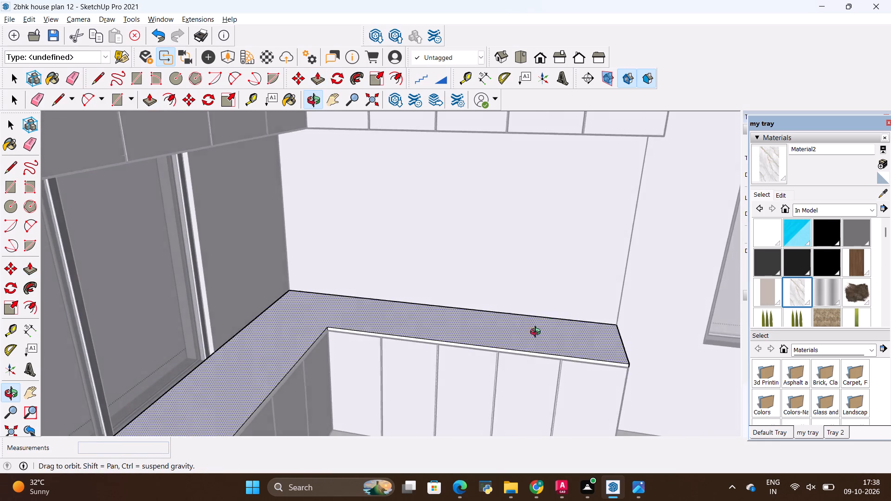
{"action": "middle_click_drag", "start_coordinate": [537, 333], "coordinate": [503, 366]}
{"action": "scroll", "coordinate": [501, 355], "scroll_direction": "down", "scroll_amount": 12}
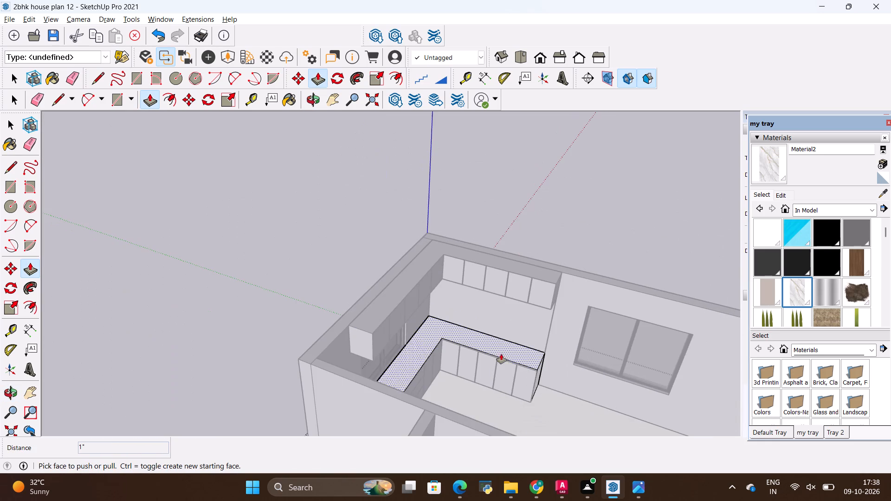
{"action": "key", "text": "space"}
{"action": "left_click", "coordinate": [589, 213]}
{"action": "scroll", "coordinate": [518, 355], "scroll_direction": "up", "scroll_amount": 8}
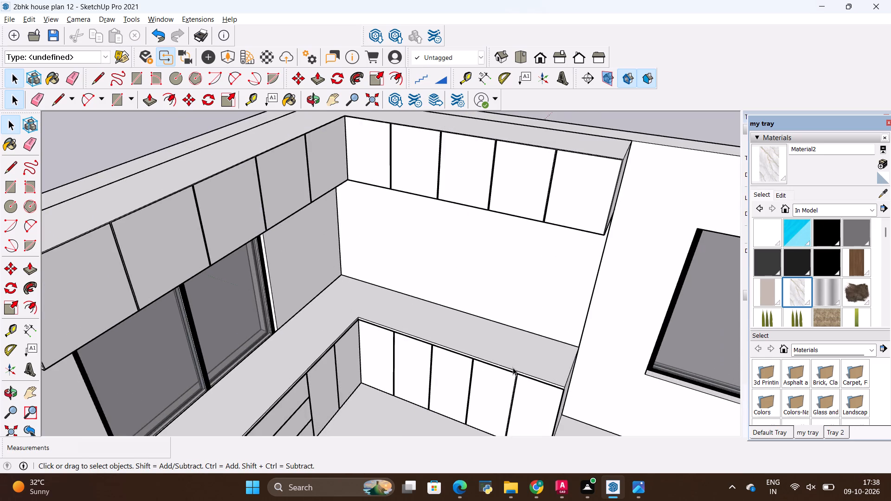
Open the L-shaped base cabinets for editing near the shorter run's free end and select that run's front face.
{"action": "middle_click_drag", "start_coordinate": [513, 367], "coordinate": [343, 280]}
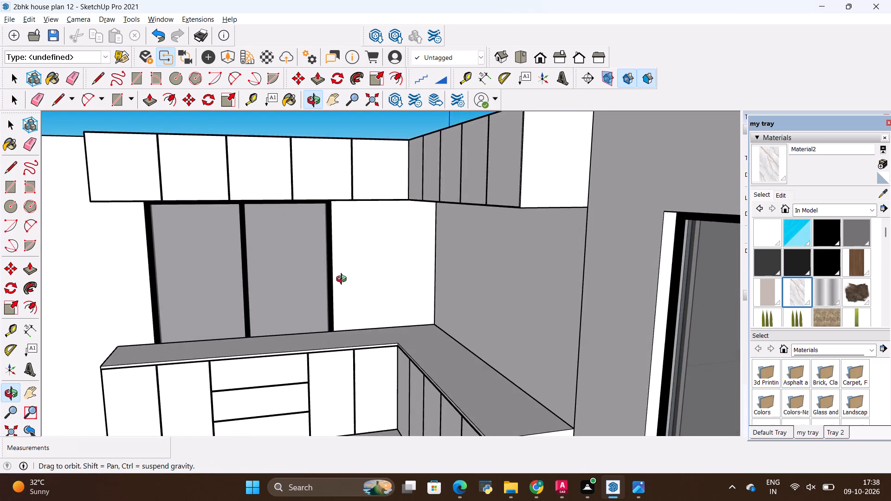
{"action": "middle_click_drag", "start_coordinate": [343, 280], "coordinate": [362, 304]}
{"action": "scroll", "coordinate": [386, 302], "scroll_direction": "down", "scroll_amount": 5}
{"action": "middle_click_drag", "start_coordinate": [347, 350], "coordinate": [439, 455]}
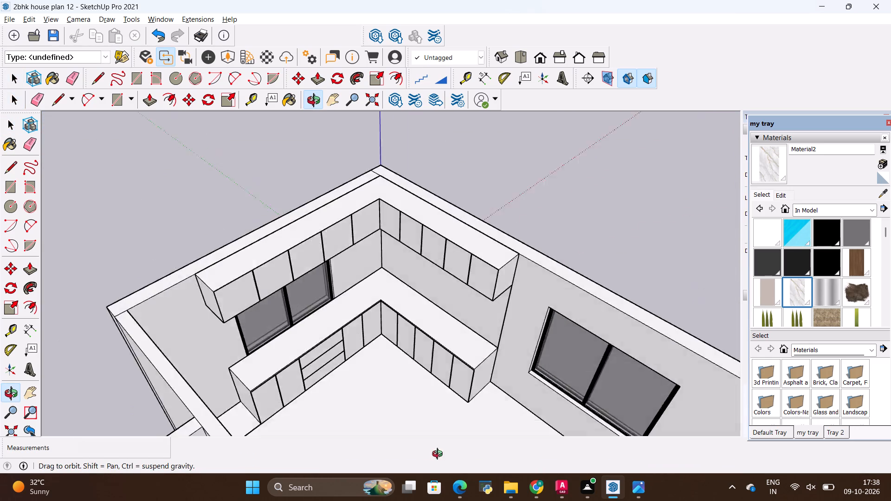
{"action": "middle_click_drag", "start_coordinate": [439, 455], "coordinate": [505, 443]}
{"action": "scroll", "coordinate": [487, 308], "scroll_direction": "up", "scroll_amount": 20}
{"action": "scroll", "coordinate": [487, 308], "scroll_direction": "up", "scroll_amount": 3}
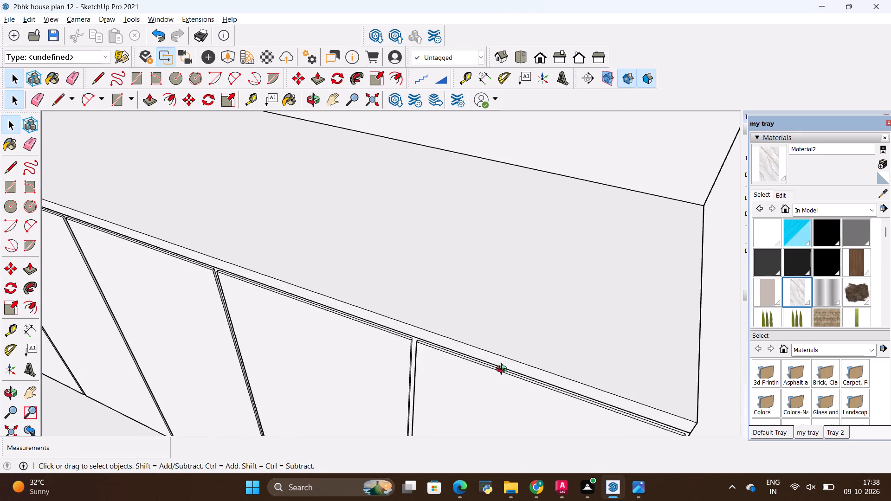
{"action": "middle_click_drag", "start_coordinate": [504, 370], "coordinate": [543, 345]}
{"action": "left_click", "coordinate": [544, 337]}
{"action": "key", "text": "space"}
{"action": "double_click", "coordinate": [544, 337]}
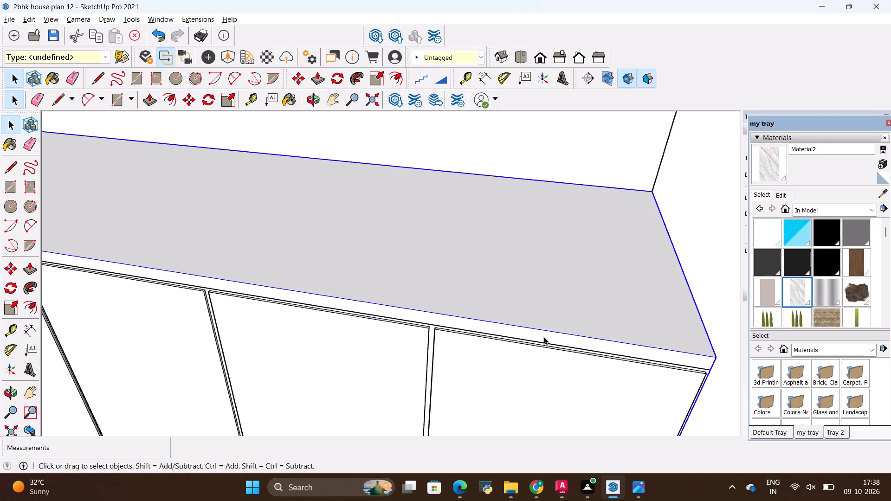
{"action": "left_click", "coordinate": [544, 337]}
{"action": "double_click", "coordinate": [544, 337]}
{"action": "double_click", "coordinate": [544, 336]}
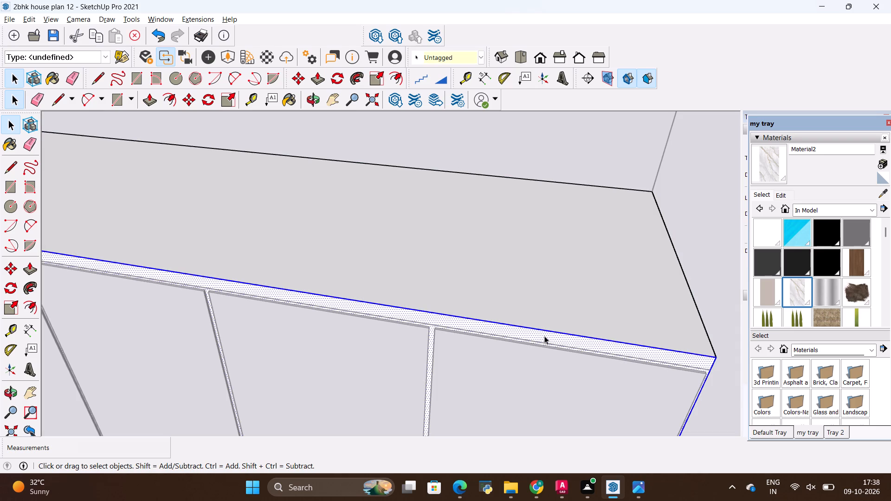
{"action": "double_click", "coordinate": [544, 340]}
{"action": "left_click", "coordinate": [544, 340]}
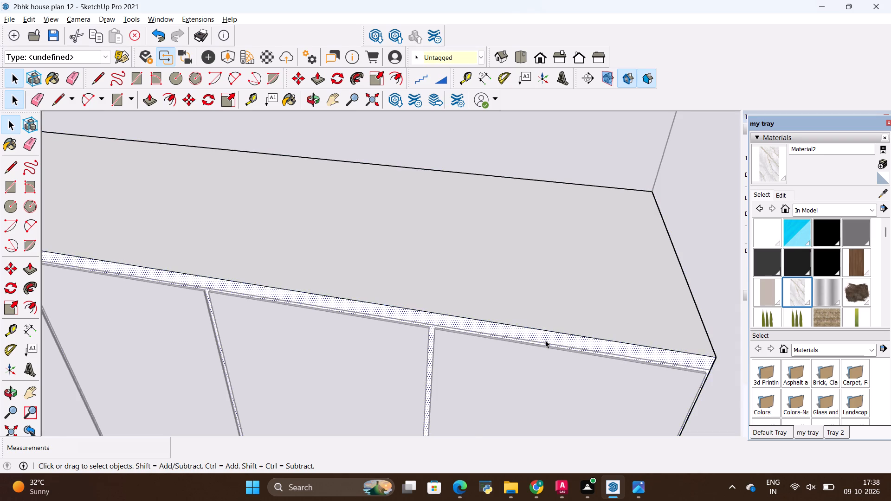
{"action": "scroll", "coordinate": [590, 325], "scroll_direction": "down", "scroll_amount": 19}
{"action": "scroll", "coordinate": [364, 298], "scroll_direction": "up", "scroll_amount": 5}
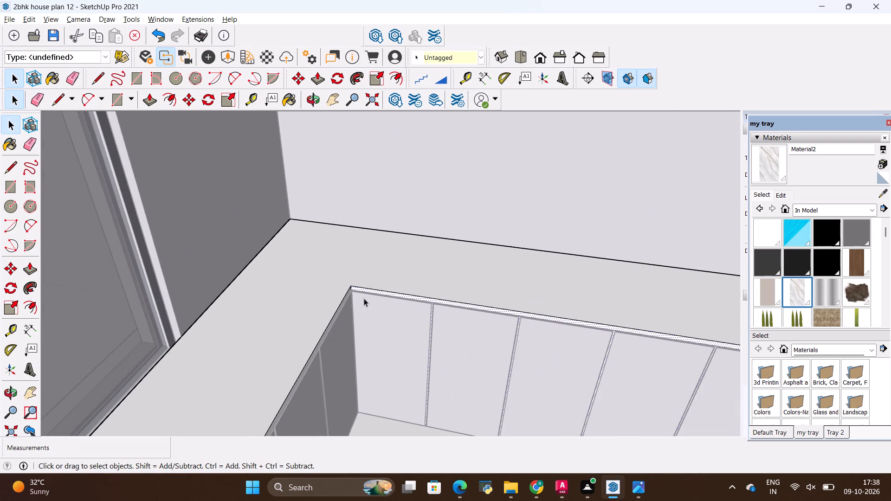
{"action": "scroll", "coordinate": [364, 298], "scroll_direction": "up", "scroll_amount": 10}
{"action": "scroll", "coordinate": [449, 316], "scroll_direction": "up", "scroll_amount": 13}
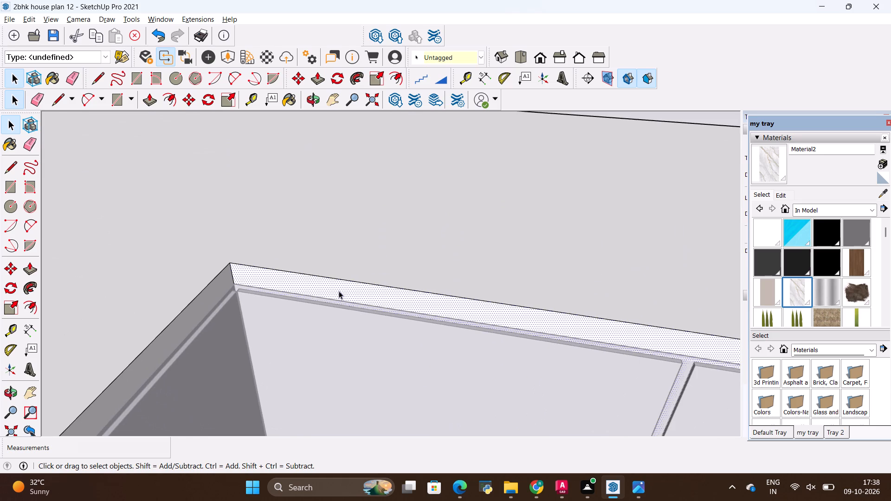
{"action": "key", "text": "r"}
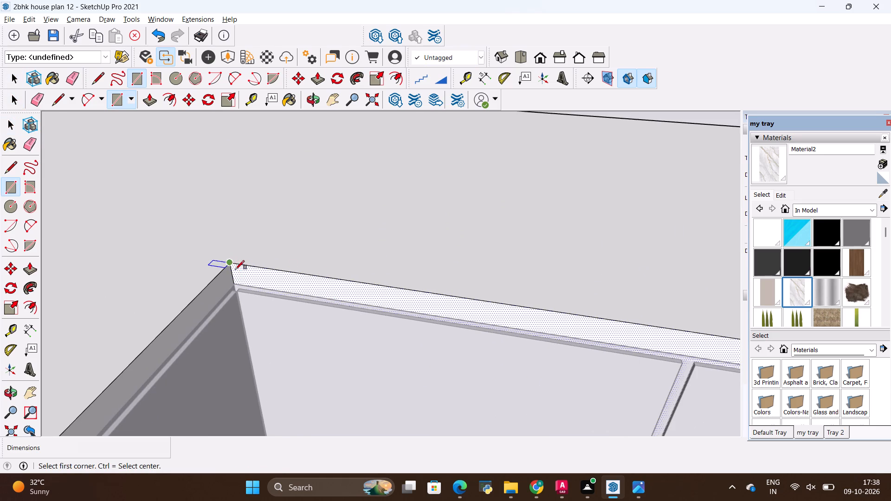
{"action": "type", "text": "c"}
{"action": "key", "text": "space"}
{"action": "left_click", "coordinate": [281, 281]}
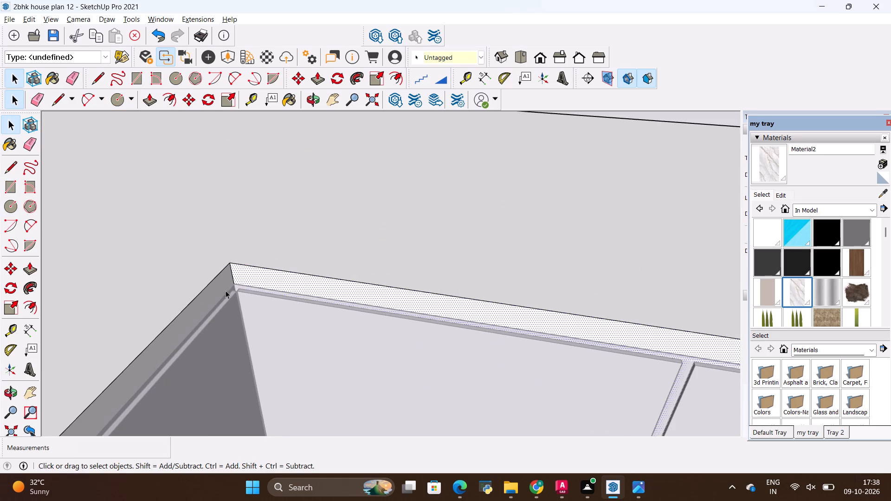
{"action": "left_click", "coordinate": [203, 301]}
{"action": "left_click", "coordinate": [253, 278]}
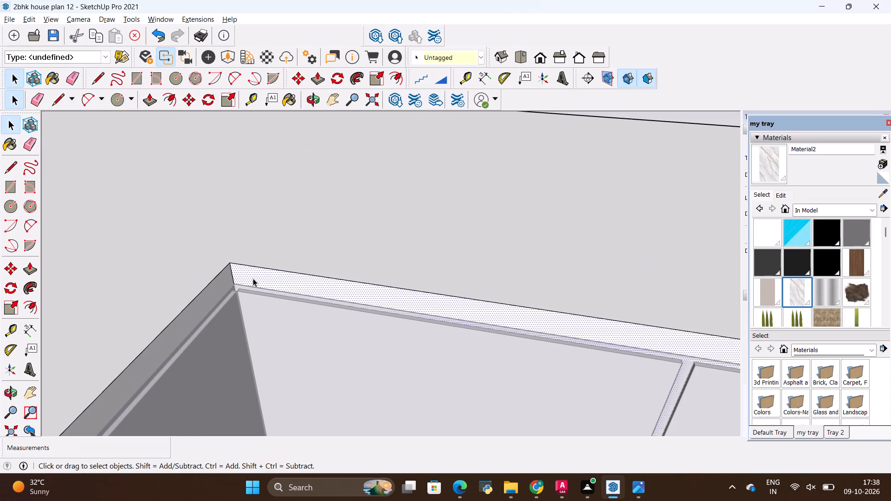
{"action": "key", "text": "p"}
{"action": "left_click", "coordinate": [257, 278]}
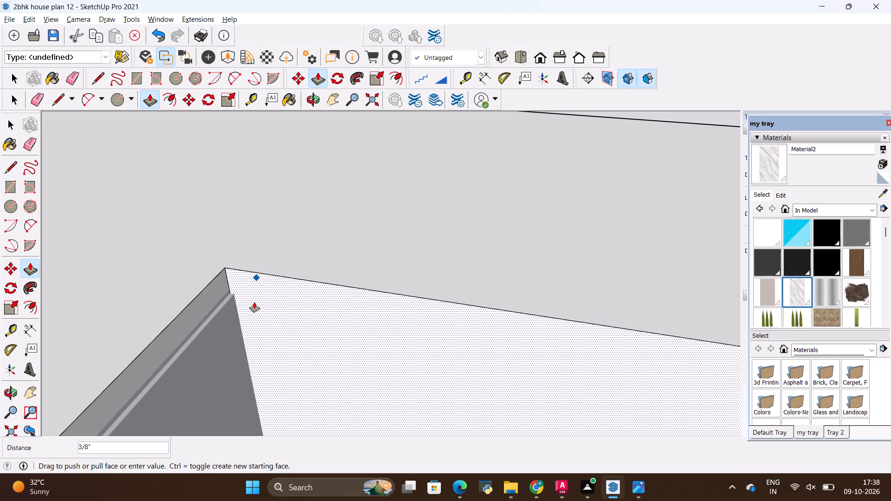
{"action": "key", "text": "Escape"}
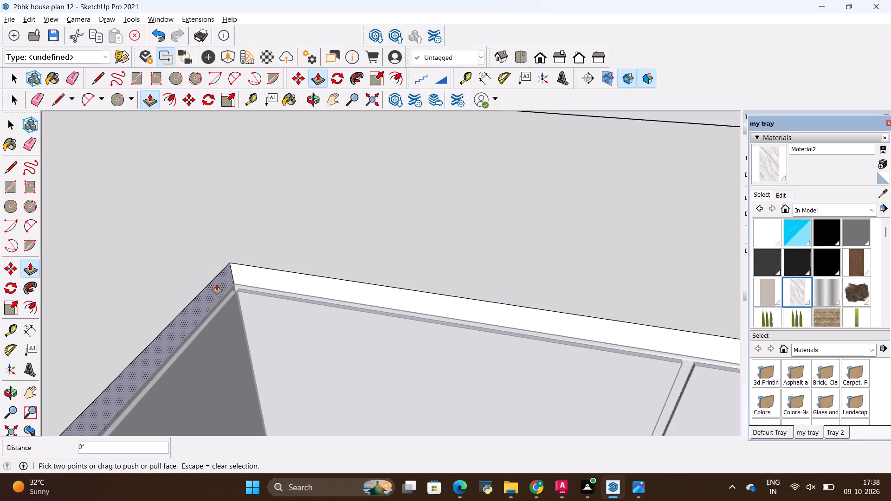
Draw a 6' 11 15/16" by 1" rectangle along the top front edge of the shorter cabinet run, from inner corner to free end.
{"action": "key", "text": "r"}
{"action": "left_click", "coordinate": [229, 264]}
{"action": "scroll", "coordinate": [193, 263], "scroll_direction": "down", "scroll_amount": 4}
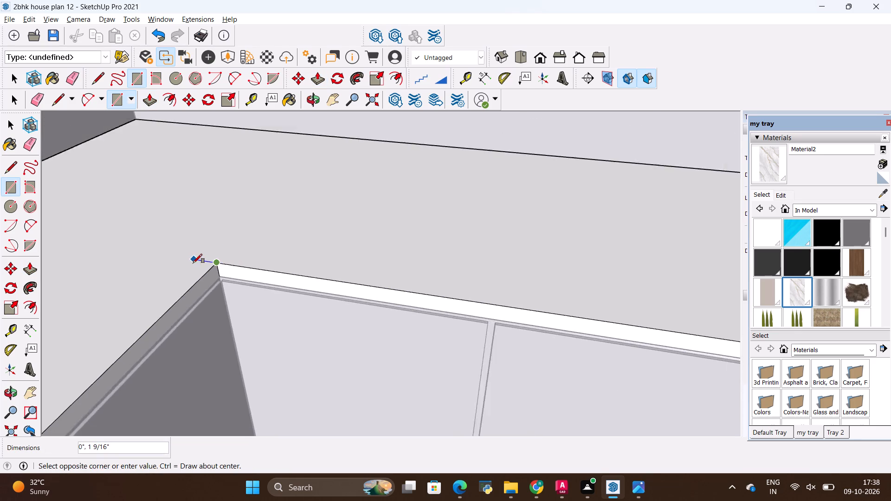
{"action": "scroll", "coordinate": [193, 263], "scroll_direction": "down", "scroll_amount": 14}
{"action": "scroll", "coordinate": [668, 335], "scroll_direction": "up", "scroll_amount": 7}
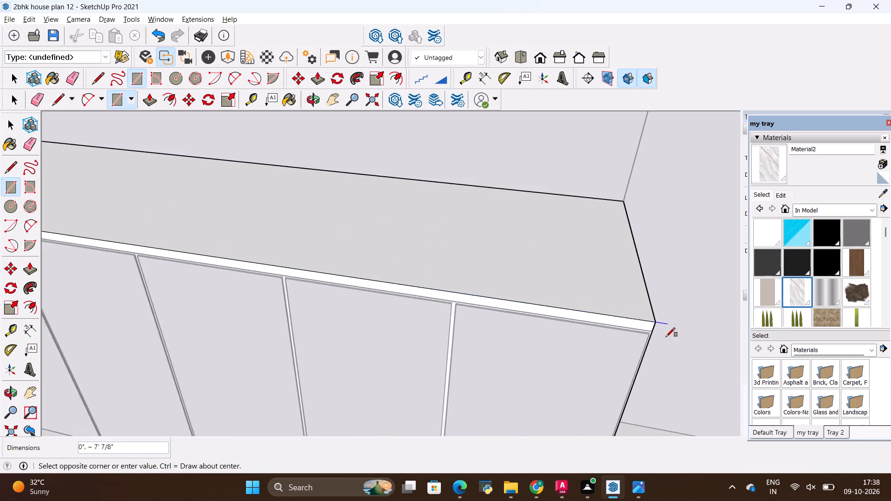
{"action": "scroll", "coordinate": [666, 337], "scroll_direction": "up", "scroll_amount": 7}
{"action": "left_click", "coordinate": [642, 329]}
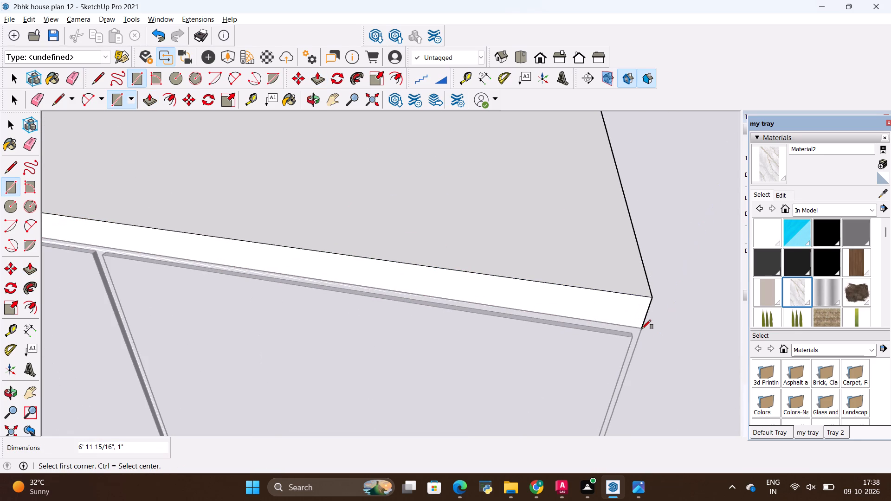
Pull the 1" edge strip on the shorter cabinet run outward 2" as a countertop overhang.
{"action": "key", "text": "p"}
{"action": "left_click", "coordinate": [568, 307]}
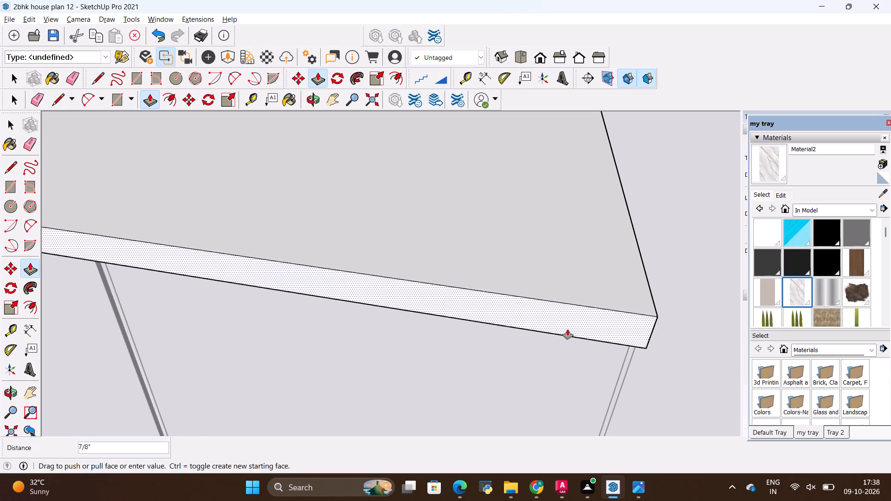
{"action": "key", "text": "BackSpace"}
{"action": "key", "text": "2"}
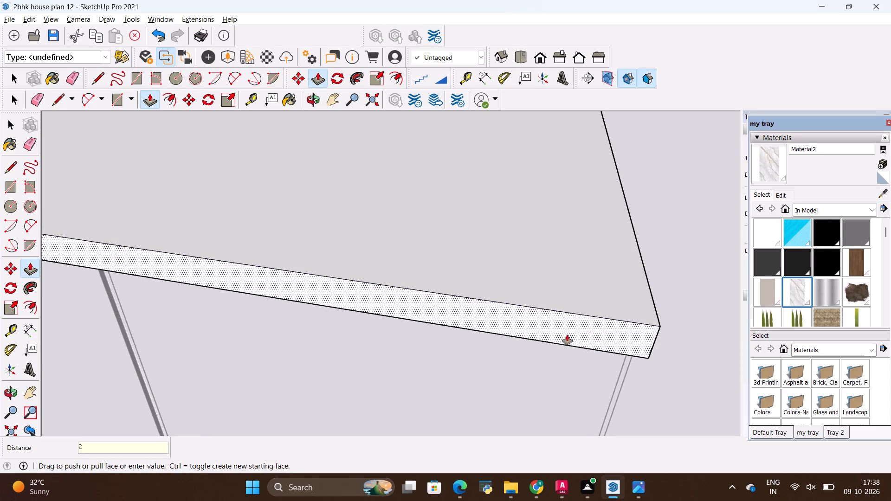
{"action": "key", "text": "shift+quotedbl"}
{"action": "key", "text": "Return"}
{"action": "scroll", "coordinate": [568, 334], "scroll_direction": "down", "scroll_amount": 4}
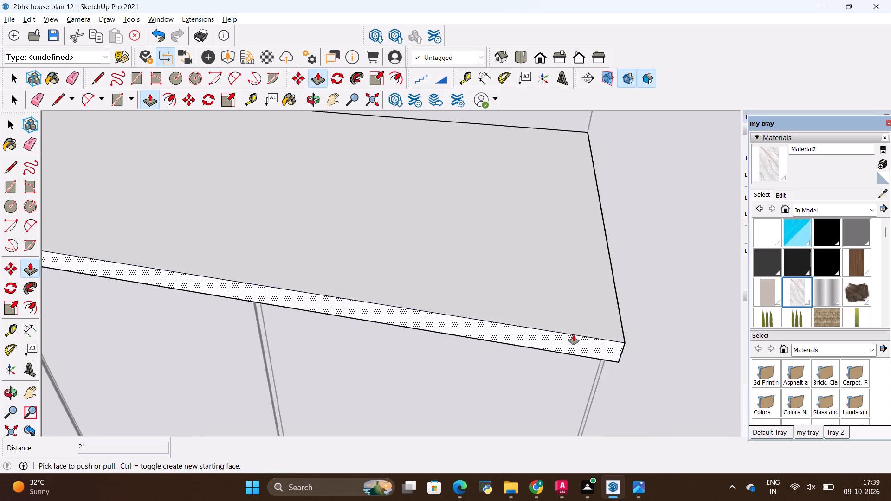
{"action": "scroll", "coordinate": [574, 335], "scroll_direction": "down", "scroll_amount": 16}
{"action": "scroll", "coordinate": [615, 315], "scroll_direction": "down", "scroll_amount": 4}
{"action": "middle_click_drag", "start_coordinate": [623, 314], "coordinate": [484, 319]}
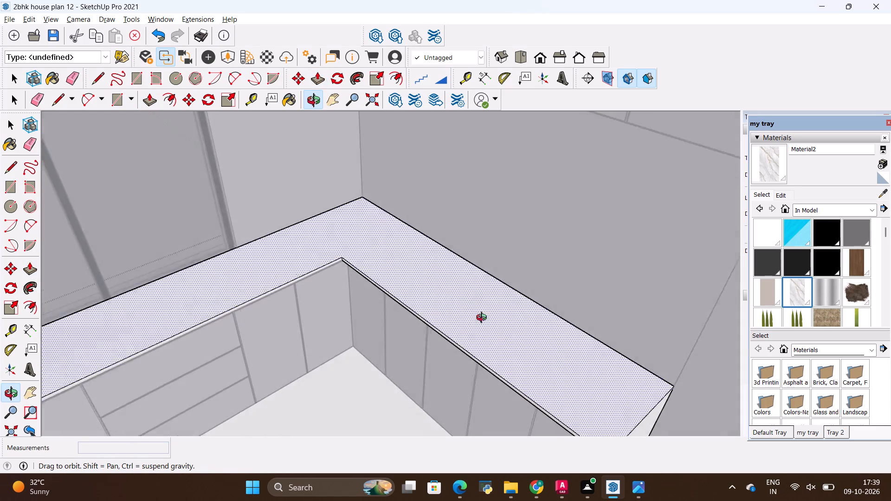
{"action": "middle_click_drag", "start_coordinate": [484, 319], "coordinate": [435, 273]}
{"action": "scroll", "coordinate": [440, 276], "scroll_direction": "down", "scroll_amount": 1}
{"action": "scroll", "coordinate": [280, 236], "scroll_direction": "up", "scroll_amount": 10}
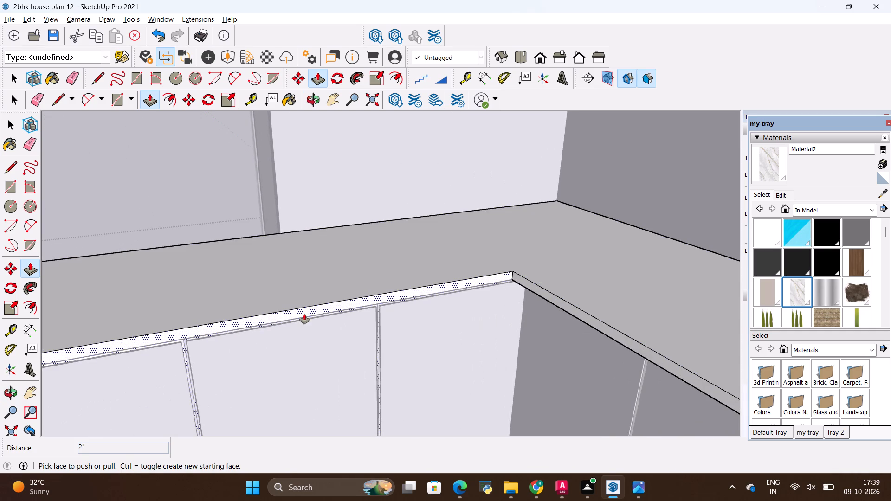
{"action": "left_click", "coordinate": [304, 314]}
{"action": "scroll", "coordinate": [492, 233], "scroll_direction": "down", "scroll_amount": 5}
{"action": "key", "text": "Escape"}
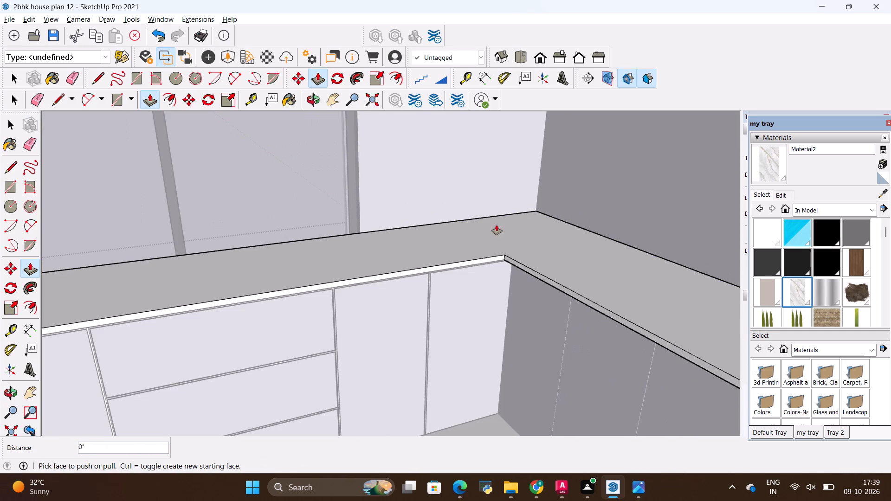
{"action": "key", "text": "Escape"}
Draw an 8' 10" by 1" rectangle along the top front edge of the window-side cabinet run, from free end to inner corner.
{"action": "scroll", "coordinate": [565, 219], "scroll_direction": "down", "scroll_amount": 6}
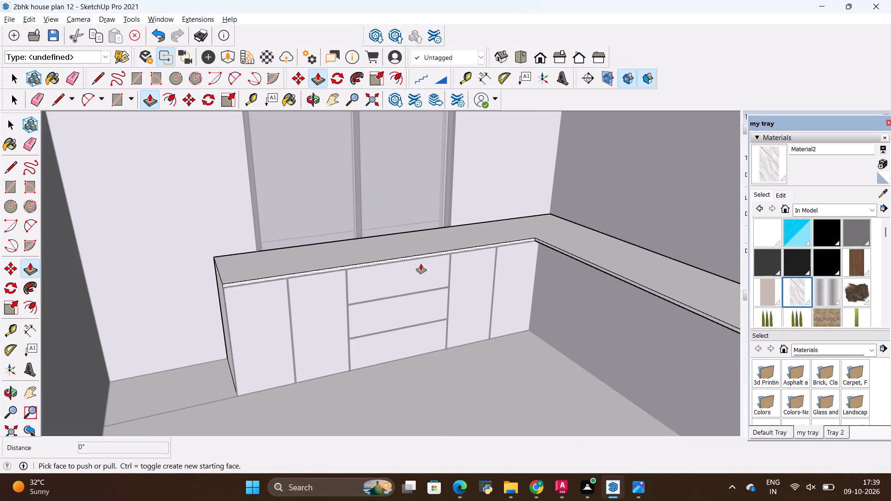
{"action": "key", "text": "r"}
{"action": "scroll", "coordinate": [273, 296], "scroll_direction": "up", "scroll_amount": 9}
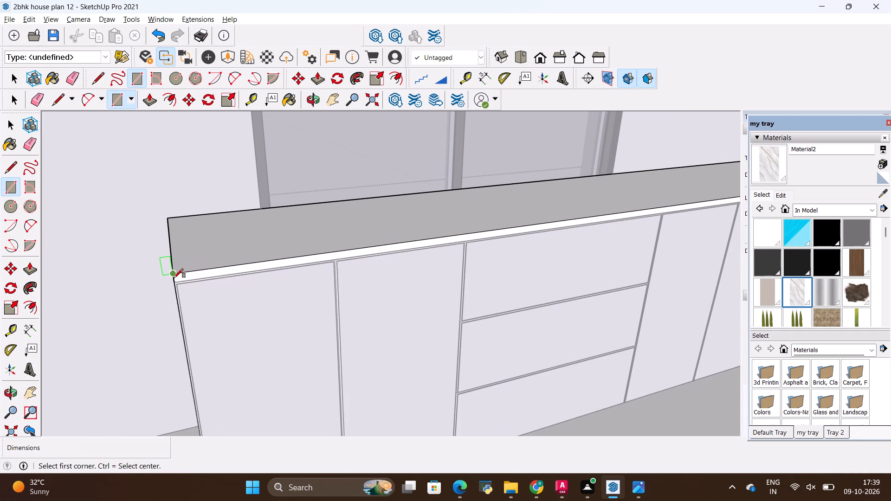
{"action": "scroll", "coordinate": [173, 279], "scroll_direction": "up", "scroll_amount": 7}
{"action": "left_click", "coordinate": [172, 272]}
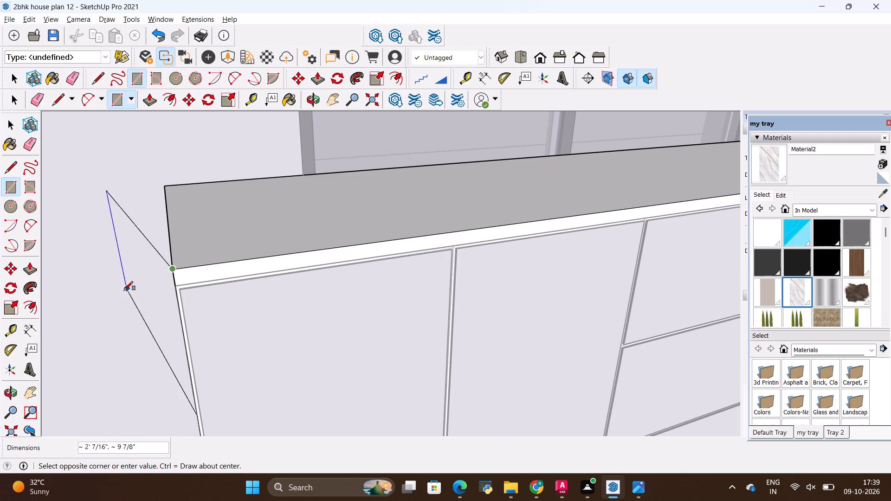
{"action": "scroll", "coordinate": [123, 292], "scroll_direction": "down", "scroll_amount": 12}
{"action": "scroll", "coordinate": [400, 264], "scroll_direction": "up", "scroll_amount": 20}
{"action": "scroll", "coordinate": [400, 264], "scroll_direction": "up", "scroll_amount": 1}
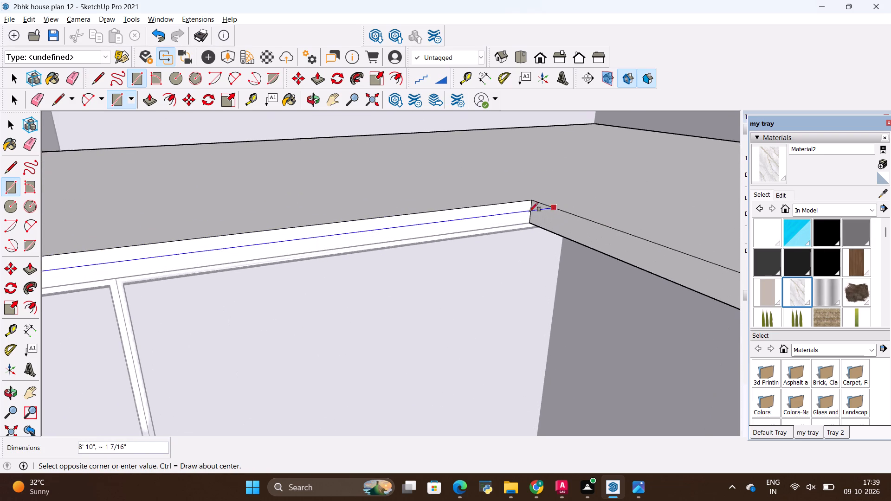
{"action": "left_click", "coordinate": [533, 221]}
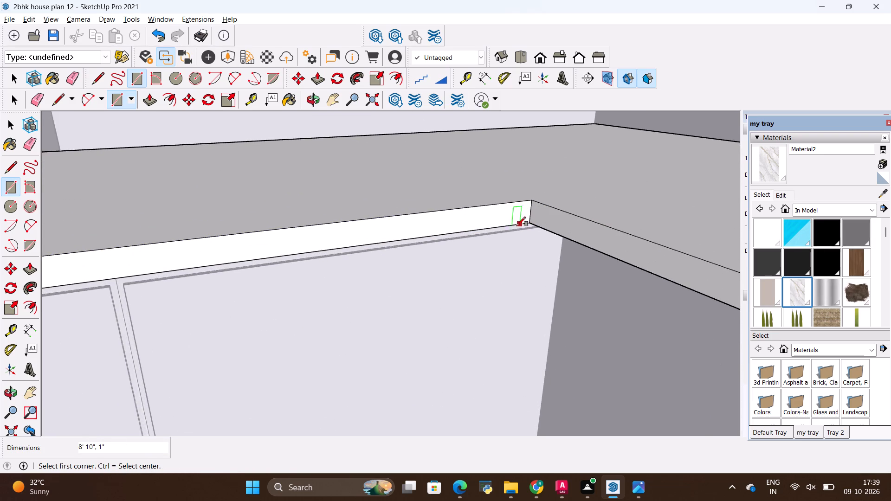
Pull the window-side run's 1" edge strip outward 2" as a countertop overhang and close the base cabinets for editing.
{"action": "key", "text": "p"}
{"action": "left_click", "coordinate": [496, 220]}
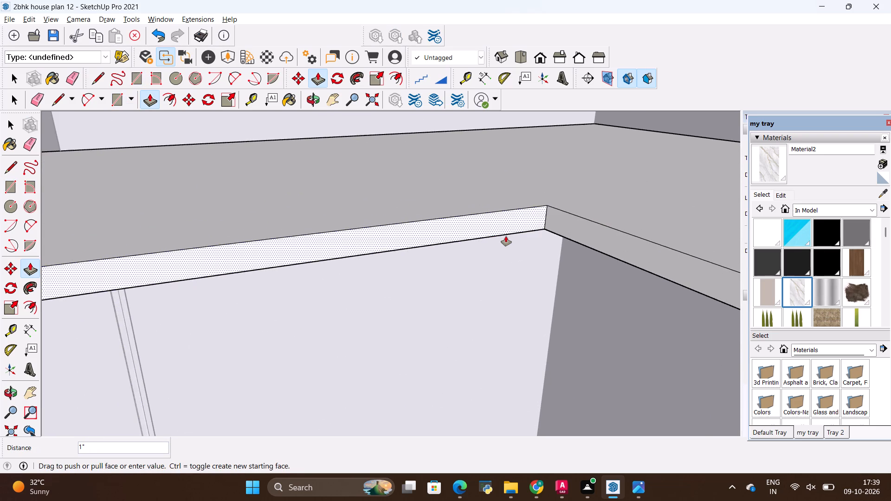
{"action": "key", "text": "BackSpace"}
{"action": "key", "text": "2"}
{"action": "key", "text": "shift+quotedbl"}
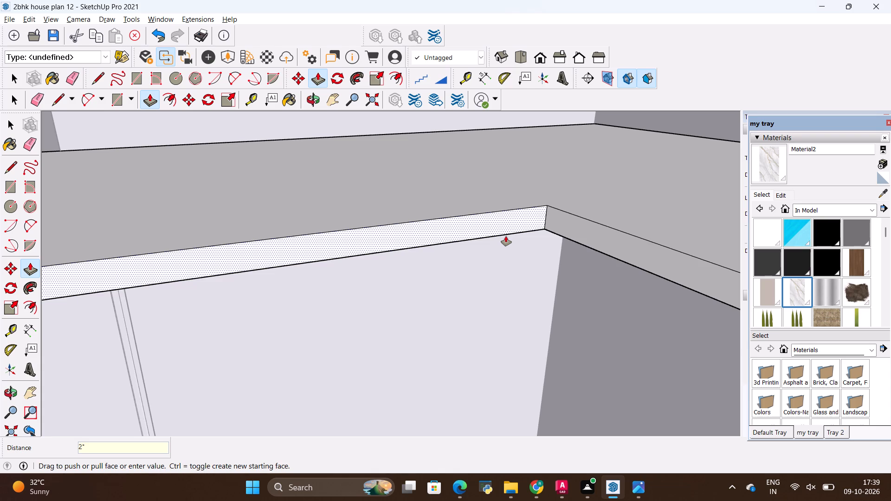
{"action": "key", "text": "Return"}
{"action": "key", "text": "Escape"}
{"action": "scroll", "coordinate": [497, 230], "scroll_direction": "down", "scroll_amount": 4}
{"action": "key", "text": "space"}
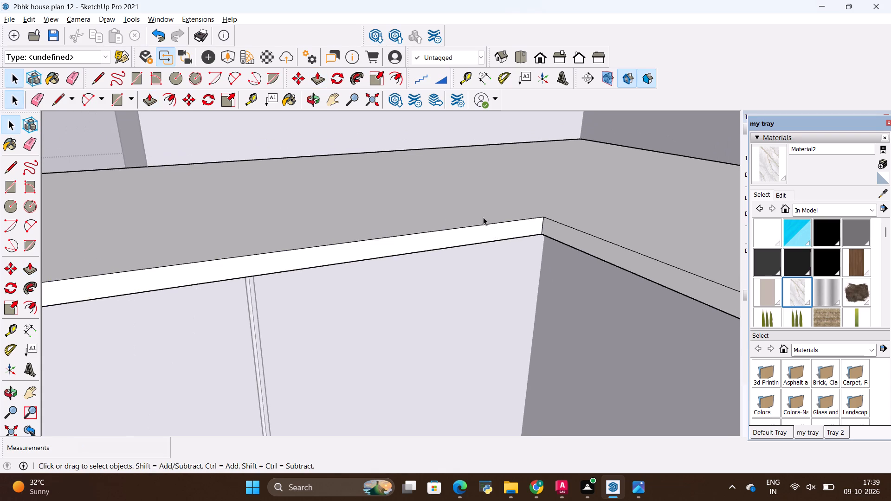
{"action": "middle_click_drag", "start_coordinate": [479, 213], "coordinate": [429, 399]}
{"action": "scroll", "coordinate": [432, 391], "scroll_direction": "down", "scroll_amount": 7}
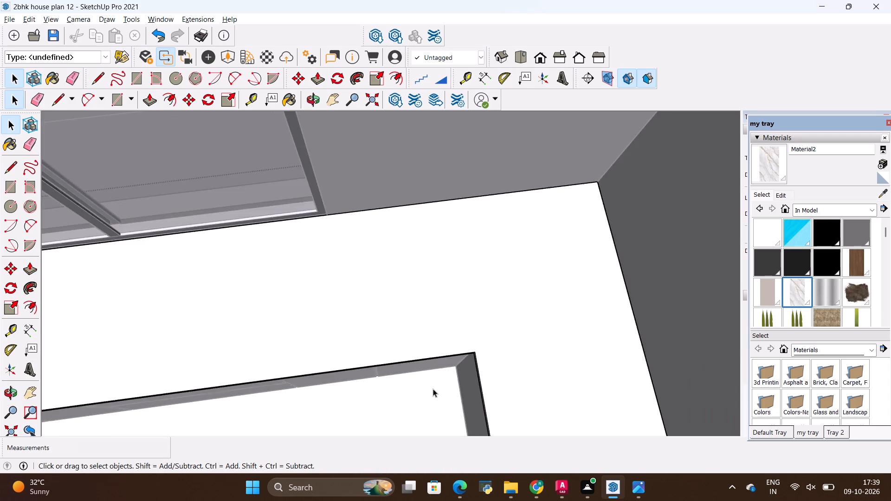
{"action": "scroll", "coordinate": [433, 389], "scroll_direction": "down", "scroll_amount": 14}
{"action": "key", "text": "space"}
{"action": "left_click", "coordinate": [693, 258]}
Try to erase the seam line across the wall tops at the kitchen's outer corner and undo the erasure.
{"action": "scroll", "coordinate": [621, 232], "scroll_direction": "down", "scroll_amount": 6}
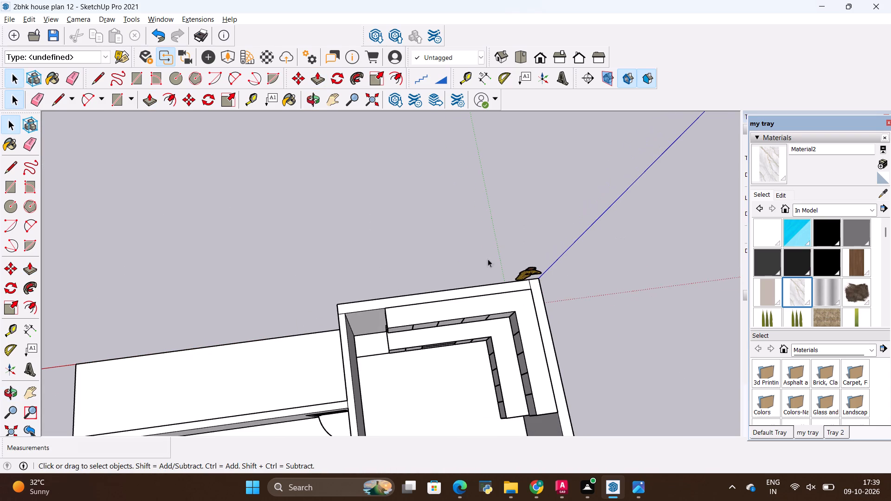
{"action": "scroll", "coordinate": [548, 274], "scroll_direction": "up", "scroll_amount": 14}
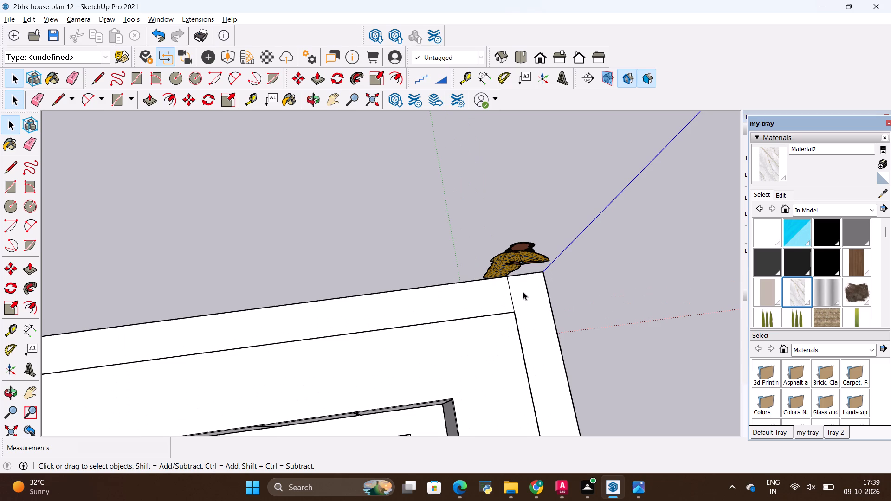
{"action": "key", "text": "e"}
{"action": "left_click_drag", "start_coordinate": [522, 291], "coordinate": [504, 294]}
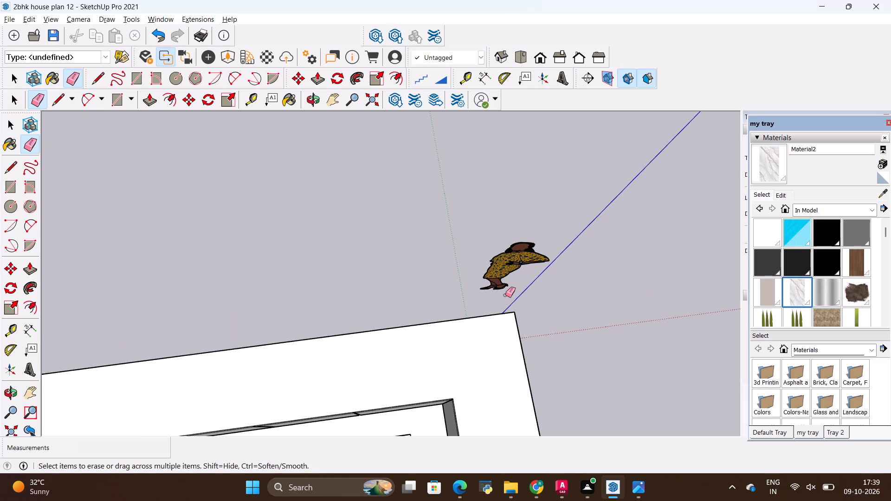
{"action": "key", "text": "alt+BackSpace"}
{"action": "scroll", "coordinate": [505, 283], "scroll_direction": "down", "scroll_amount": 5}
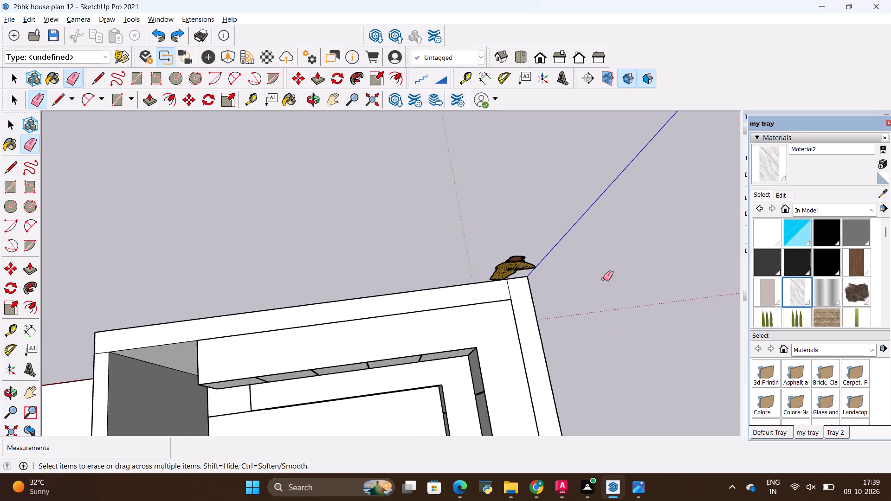
Examine the kitchen's wall and base cabinets from several angles and compare them with the green kitchen reference image in Photos.
{"action": "scroll", "coordinate": [603, 279], "scroll_direction": "down", "scroll_amount": 11}
{"action": "middle_click_drag", "start_coordinate": [465, 344], "coordinate": [466, 197]}
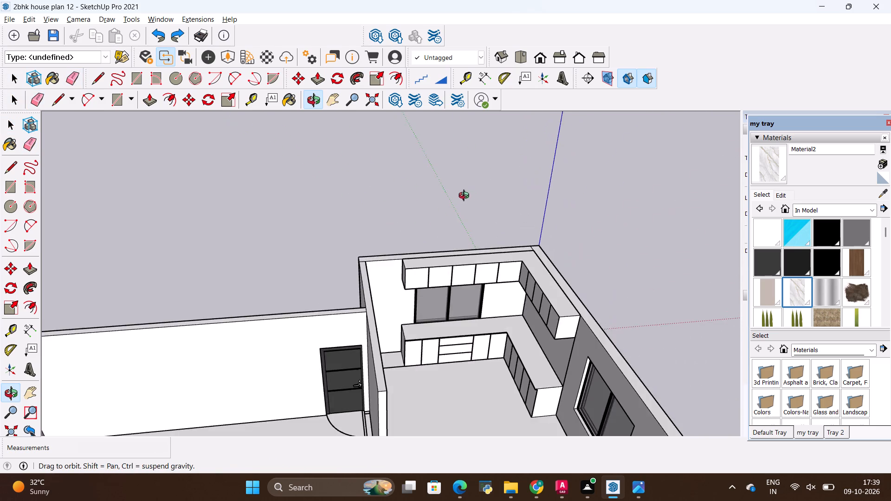
{"action": "middle_click_drag", "start_coordinate": [466, 197], "coordinate": [554, 182]}
{"action": "scroll", "coordinate": [592, 300], "scroll_direction": "up", "scroll_amount": 4}
{"action": "scroll", "coordinate": [436, 134], "scroll_direction": "down", "scroll_amount": 5}
{"action": "middle_click_drag", "start_coordinate": [492, 290], "coordinate": [517, 253]}
{"action": "scroll", "coordinate": [691, 237], "scroll_direction": "up", "scroll_amount": 8}
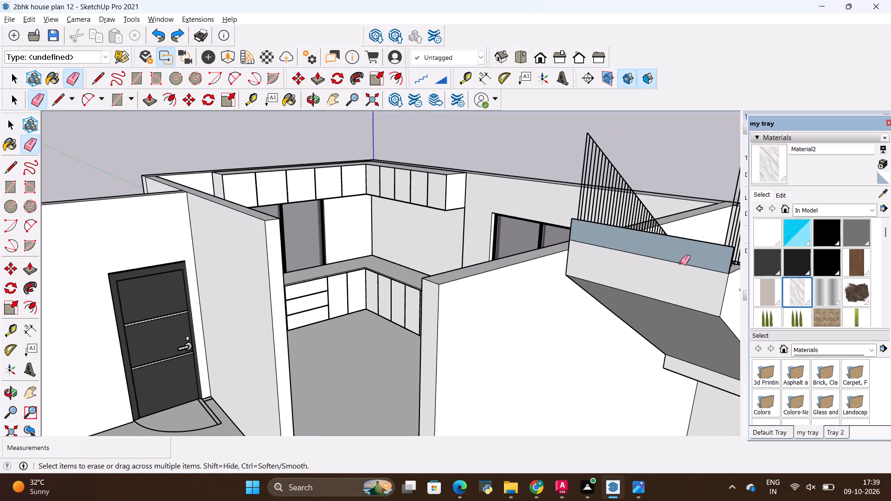
{"action": "scroll", "coordinate": [396, 211], "scroll_direction": "down", "scroll_amount": 10}
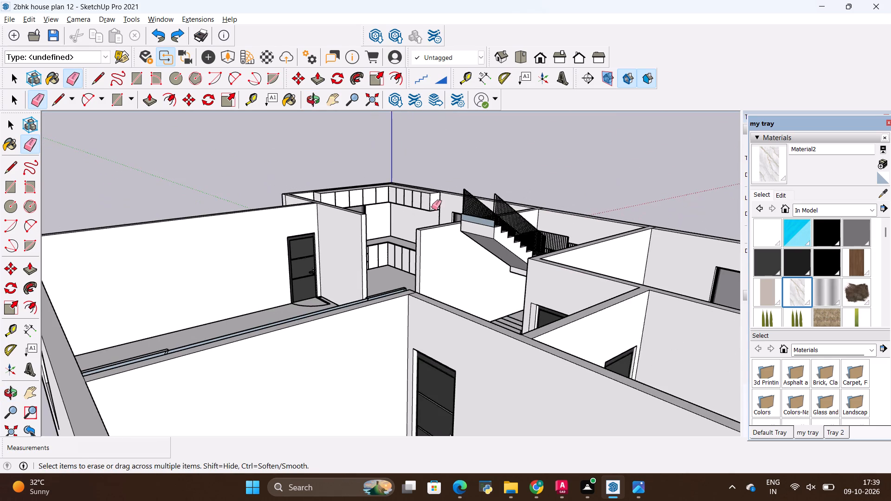
{"action": "middle_click_drag", "start_coordinate": [432, 207], "coordinate": [333, 286]}
{"action": "scroll", "coordinate": [377, 152], "scroll_direction": "up", "scroll_amount": 7}
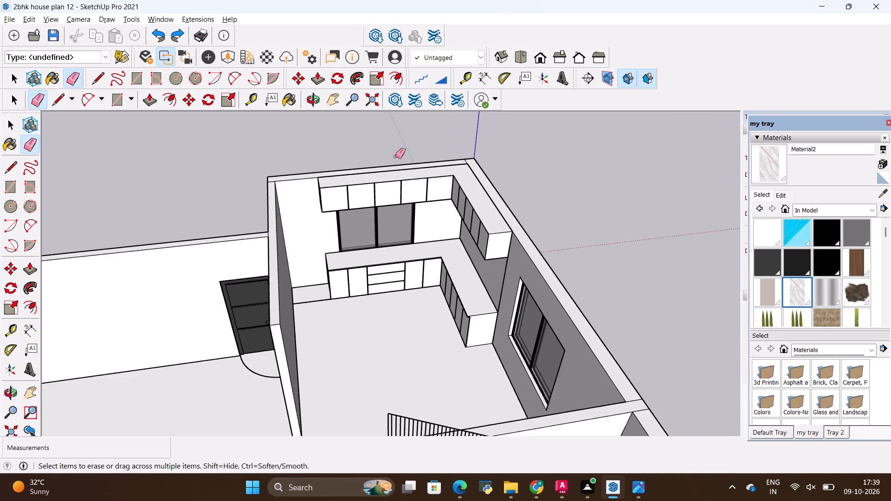
{"action": "scroll", "coordinate": [395, 156], "scroll_direction": "up", "scroll_amount": 5}
{"action": "scroll", "coordinate": [399, 199], "scroll_direction": "down", "scroll_amount": 5}
{"action": "middle_click_drag", "start_coordinate": [410, 253], "coordinate": [463, 173]}
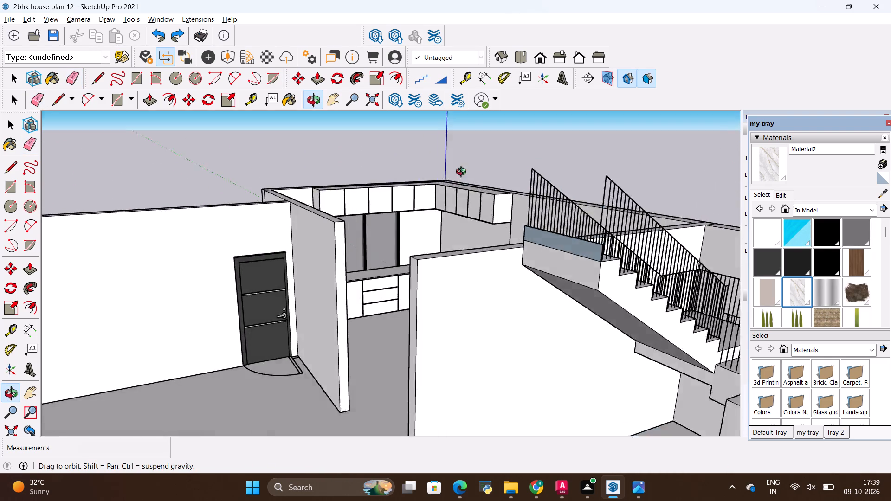
{"action": "middle_click_drag", "start_coordinate": [463, 173], "coordinate": [448, 213]}
{"action": "scroll", "coordinate": [460, 199], "scroll_direction": "up", "scroll_amount": 8}
{"action": "middle_click_drag", "start_coordinate": [484, 250], "coordinate": [512, 234]}
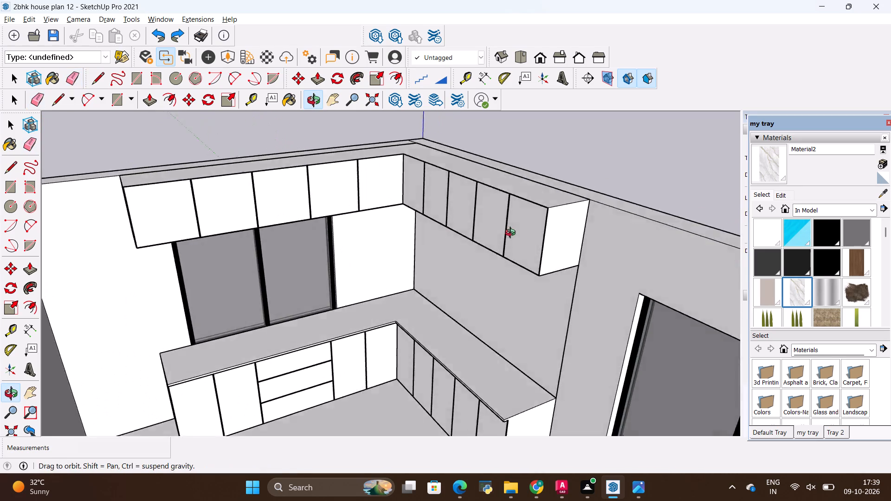
{"action": "middle_click_drag", "start_coordinate": [512, 234], "coordinate": [528, 141]}
{"action": "scroll", "coordinate": [472, 147], "scroll_direction": "down", "scroll_amount": 1}
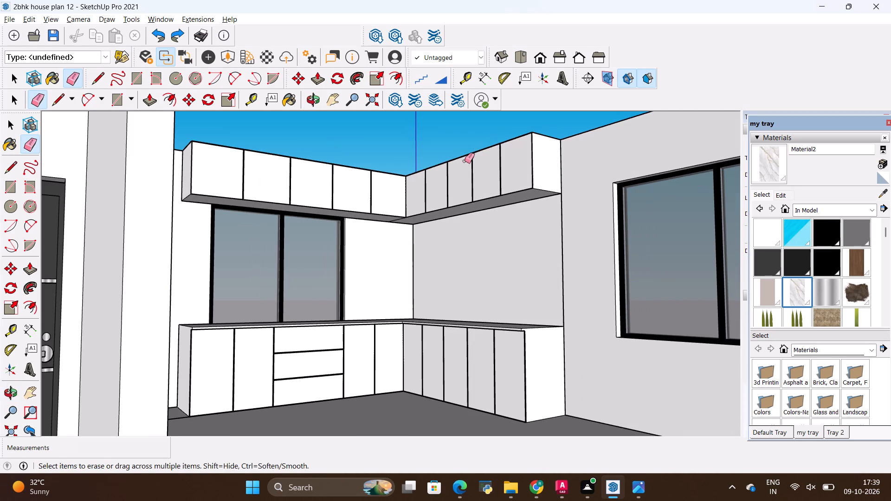
{"action": "scroll", "coordinate": [512, 347], "scroll_direction": "up", "scroll_amount": 1}
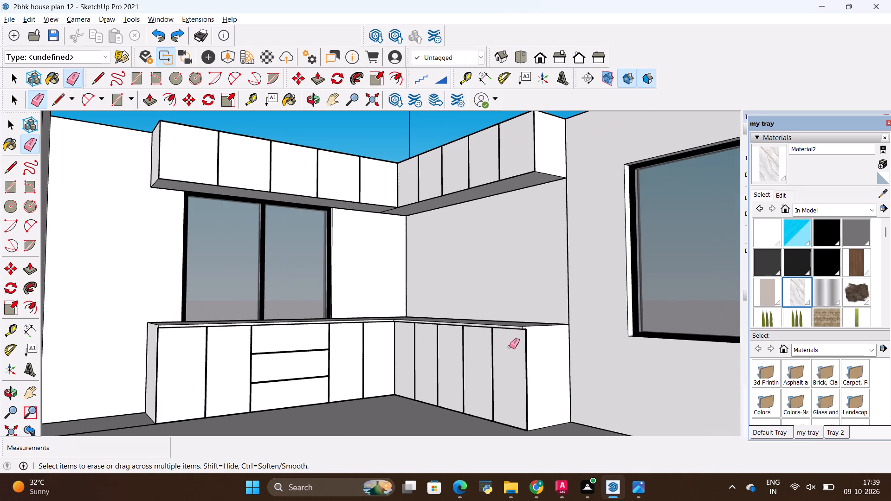
{"action": "scroll", "coordinate": [427, 294], "scroll_direction": "up", "scroll_amount": 1}
{"action": "middle_click_drag", "start_coordinate": [426, 295], "coordinate": [349, 411]}
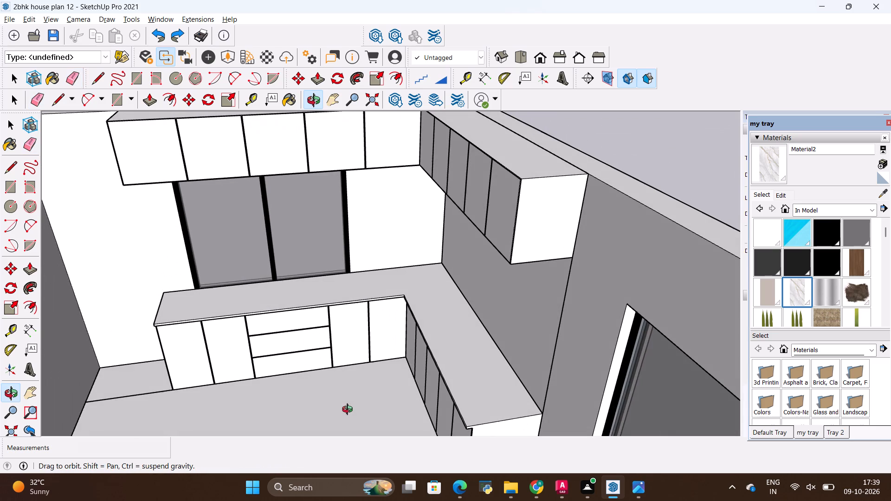
{"action": "middle_click_drag", "start_coordinate": [349, 411], "coordinate": [514, 447]}
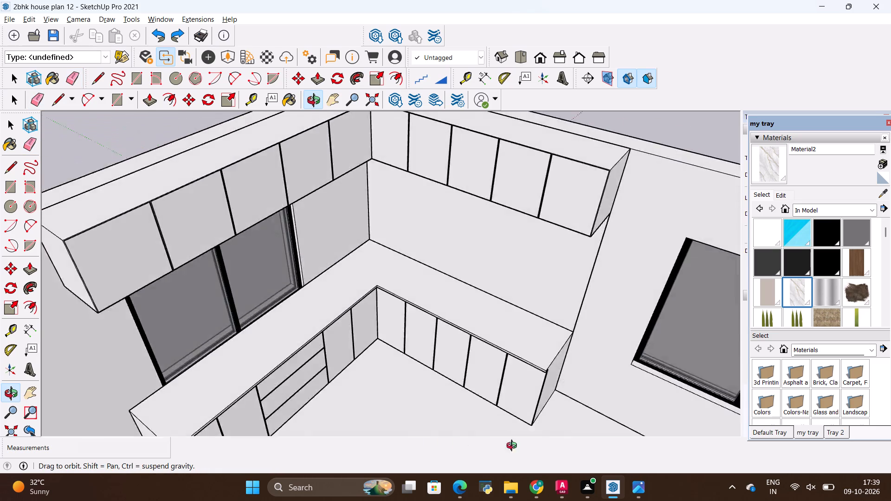
{"action": "middle_click_drag", "start_coordinate": [514, 447], "coordinate": [428, 401]}
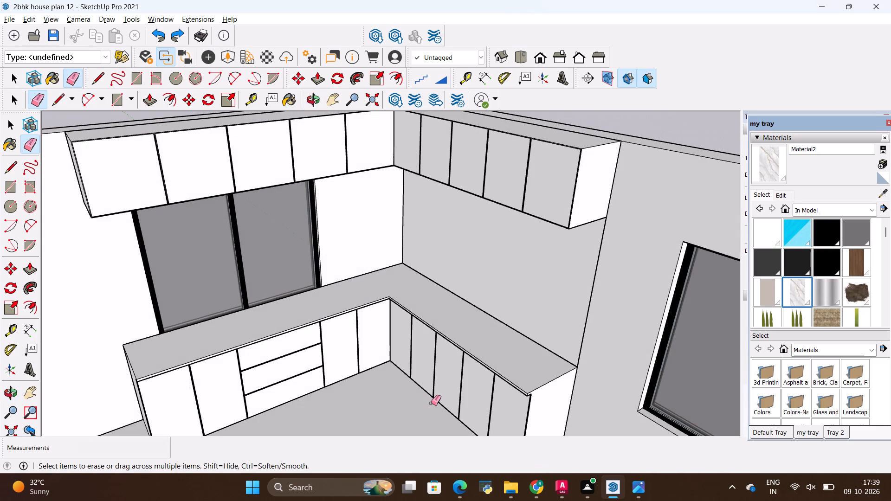
{"action": "key", "text": "alt+Tab"}
{"action": "key", "text": "alt+Tab"}
{"action": "key", "text": "alt+Tab"}
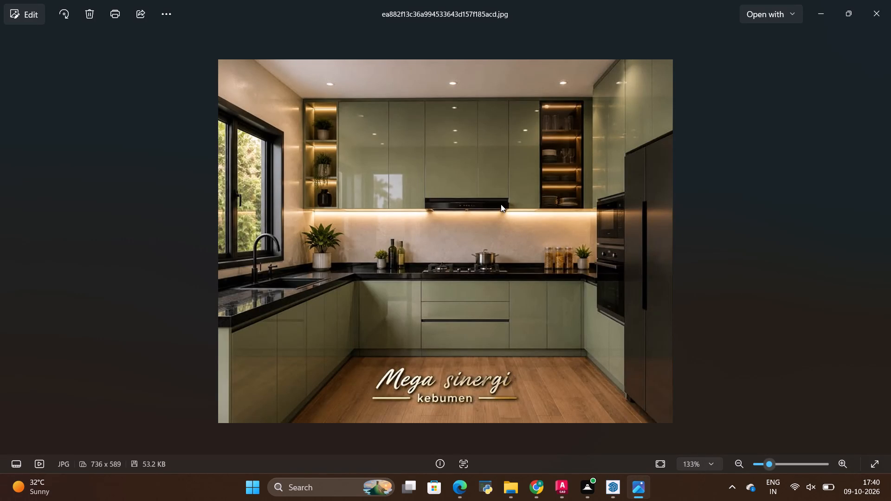
{"action": "key", "text": "alt+Tab"}
{"action": "key", "text": "alt+Tab"}
{"action": "key", "text": "alt+Tab"}
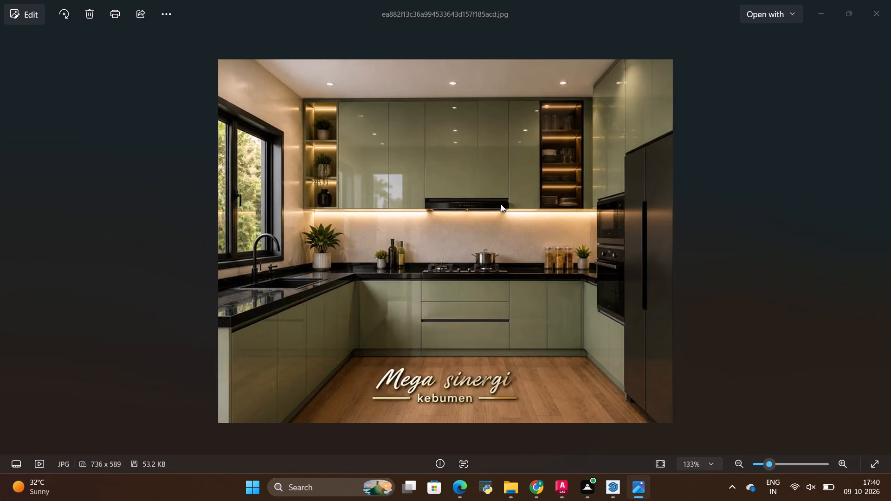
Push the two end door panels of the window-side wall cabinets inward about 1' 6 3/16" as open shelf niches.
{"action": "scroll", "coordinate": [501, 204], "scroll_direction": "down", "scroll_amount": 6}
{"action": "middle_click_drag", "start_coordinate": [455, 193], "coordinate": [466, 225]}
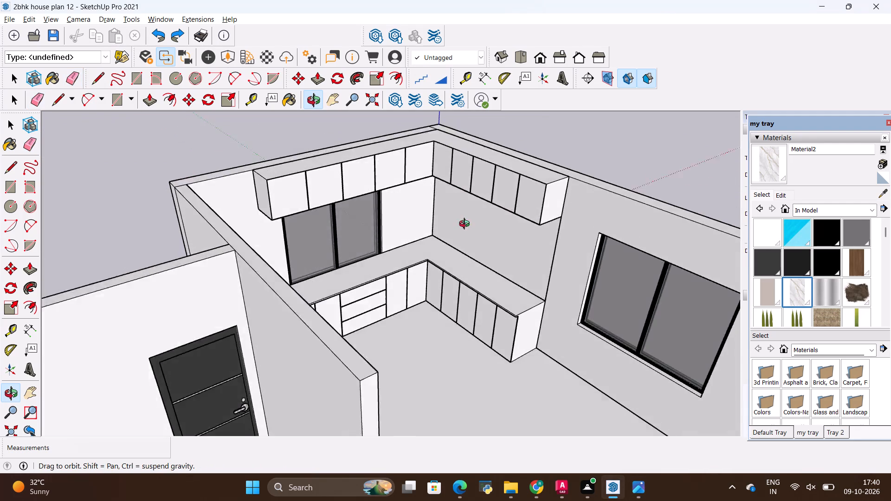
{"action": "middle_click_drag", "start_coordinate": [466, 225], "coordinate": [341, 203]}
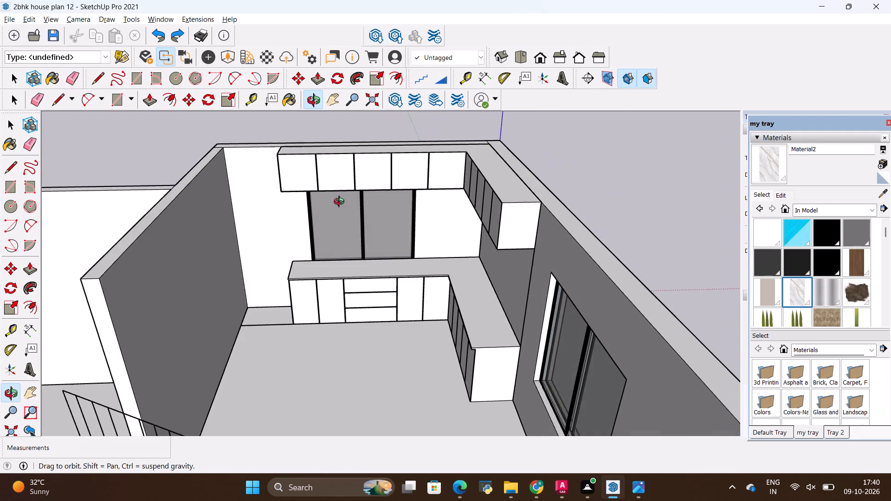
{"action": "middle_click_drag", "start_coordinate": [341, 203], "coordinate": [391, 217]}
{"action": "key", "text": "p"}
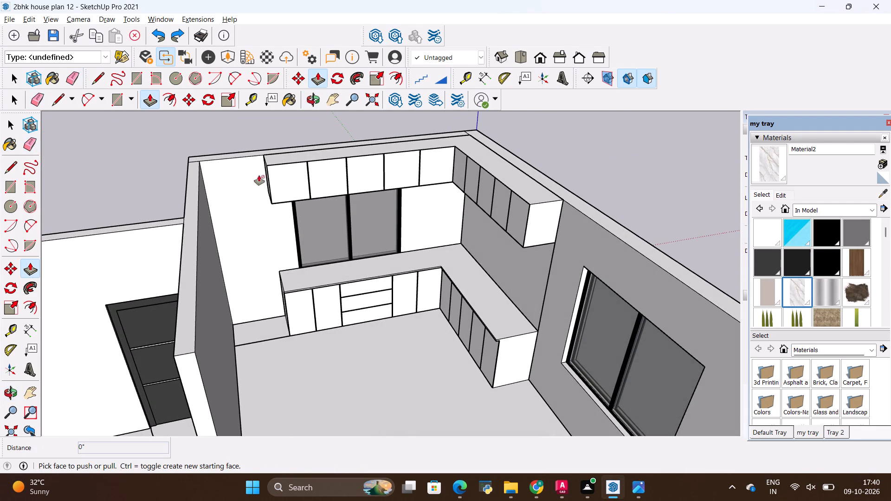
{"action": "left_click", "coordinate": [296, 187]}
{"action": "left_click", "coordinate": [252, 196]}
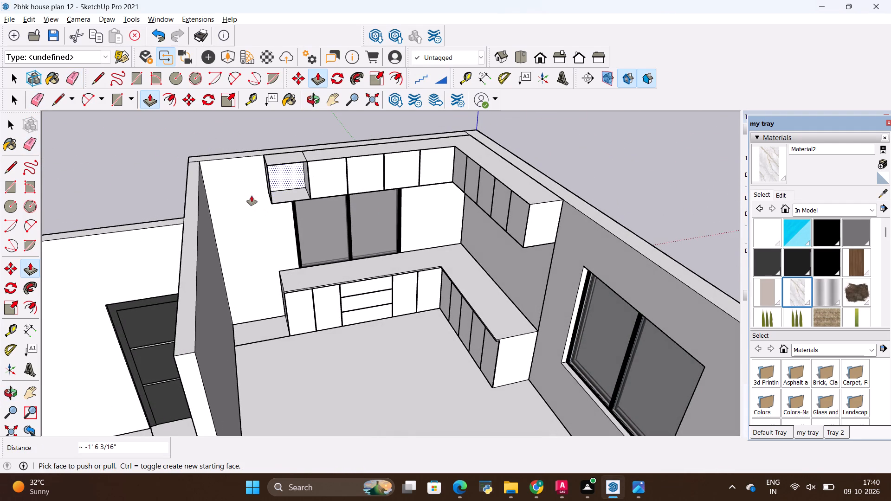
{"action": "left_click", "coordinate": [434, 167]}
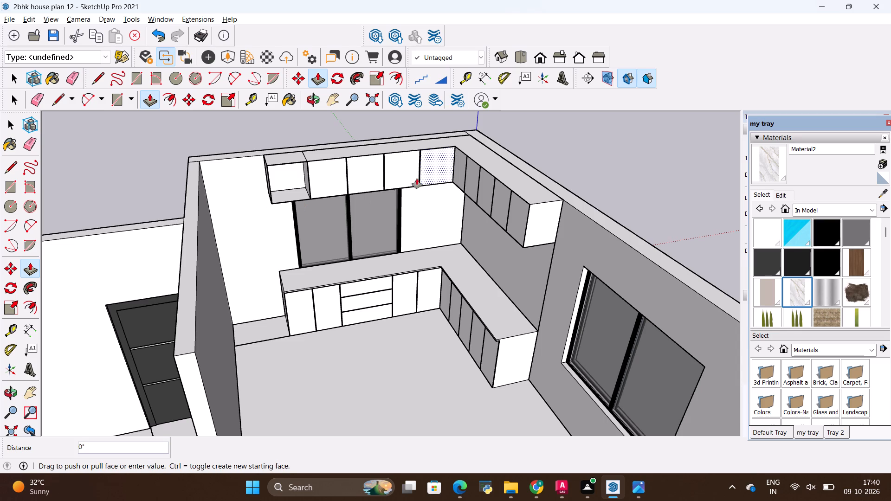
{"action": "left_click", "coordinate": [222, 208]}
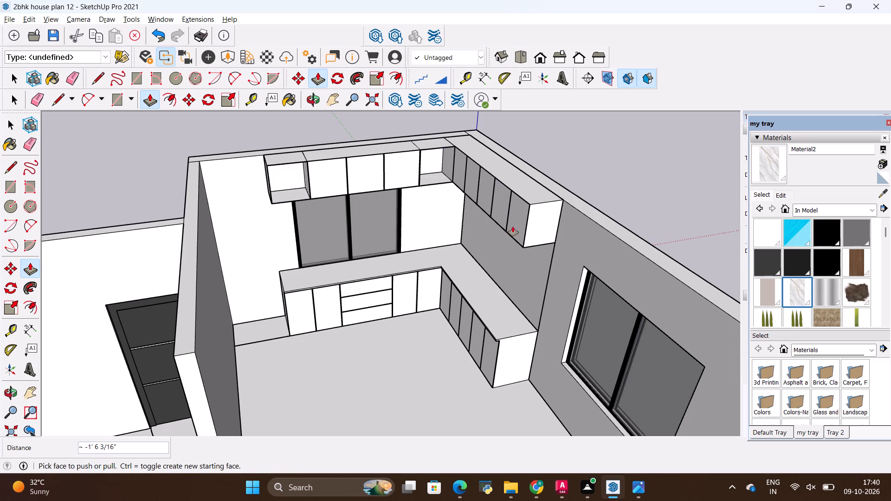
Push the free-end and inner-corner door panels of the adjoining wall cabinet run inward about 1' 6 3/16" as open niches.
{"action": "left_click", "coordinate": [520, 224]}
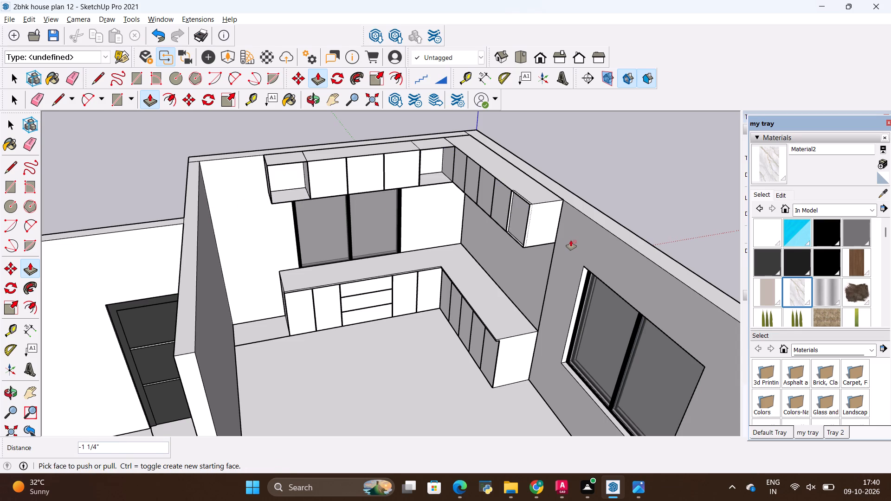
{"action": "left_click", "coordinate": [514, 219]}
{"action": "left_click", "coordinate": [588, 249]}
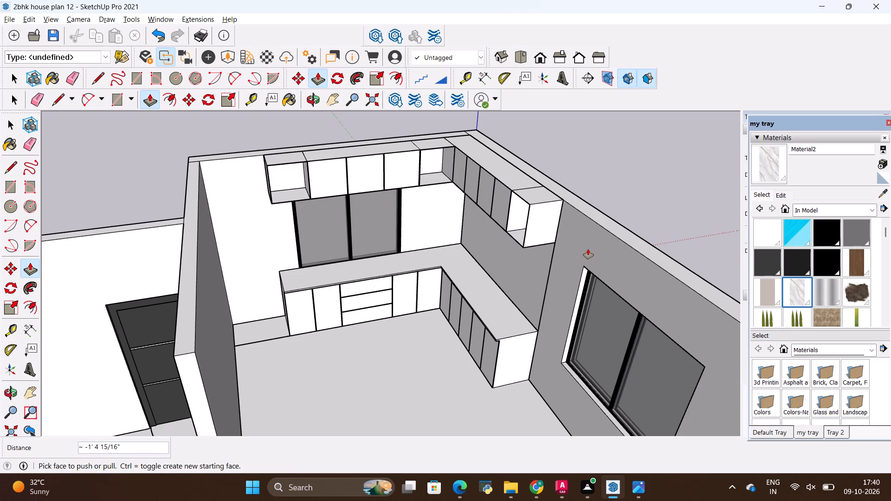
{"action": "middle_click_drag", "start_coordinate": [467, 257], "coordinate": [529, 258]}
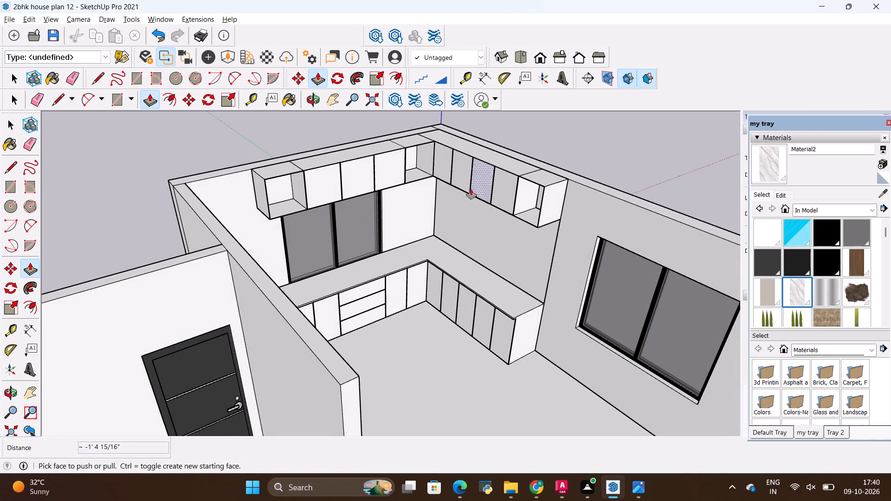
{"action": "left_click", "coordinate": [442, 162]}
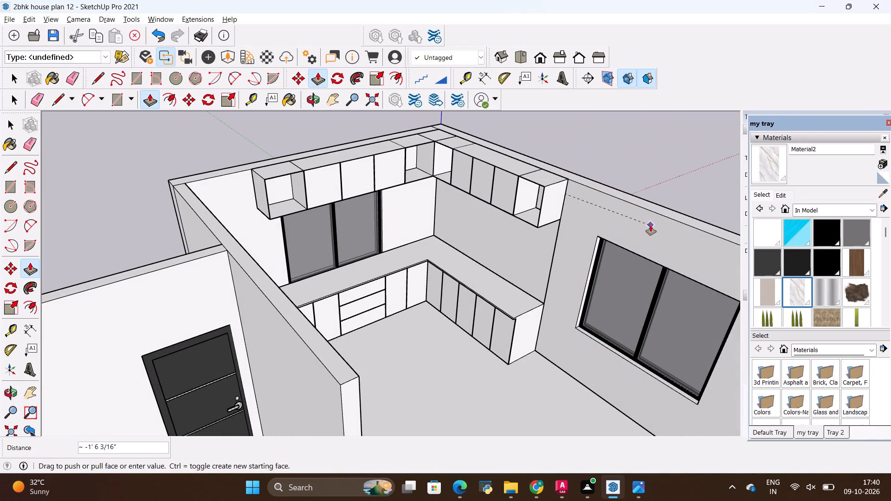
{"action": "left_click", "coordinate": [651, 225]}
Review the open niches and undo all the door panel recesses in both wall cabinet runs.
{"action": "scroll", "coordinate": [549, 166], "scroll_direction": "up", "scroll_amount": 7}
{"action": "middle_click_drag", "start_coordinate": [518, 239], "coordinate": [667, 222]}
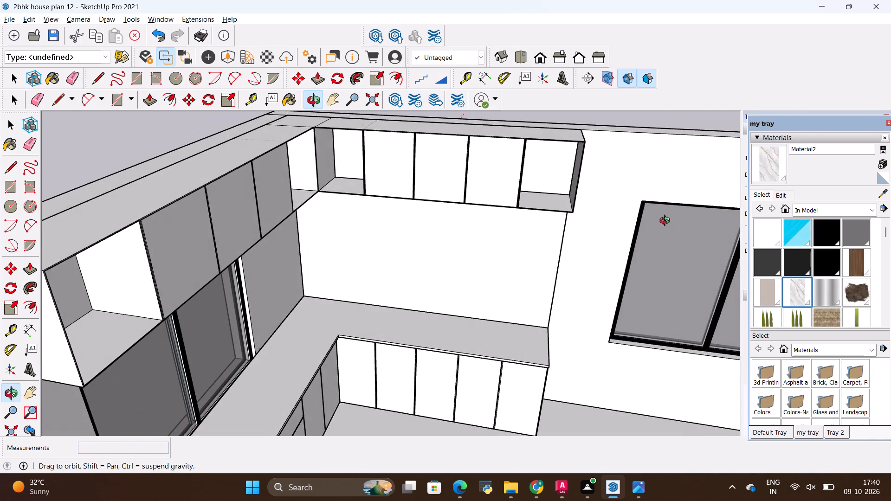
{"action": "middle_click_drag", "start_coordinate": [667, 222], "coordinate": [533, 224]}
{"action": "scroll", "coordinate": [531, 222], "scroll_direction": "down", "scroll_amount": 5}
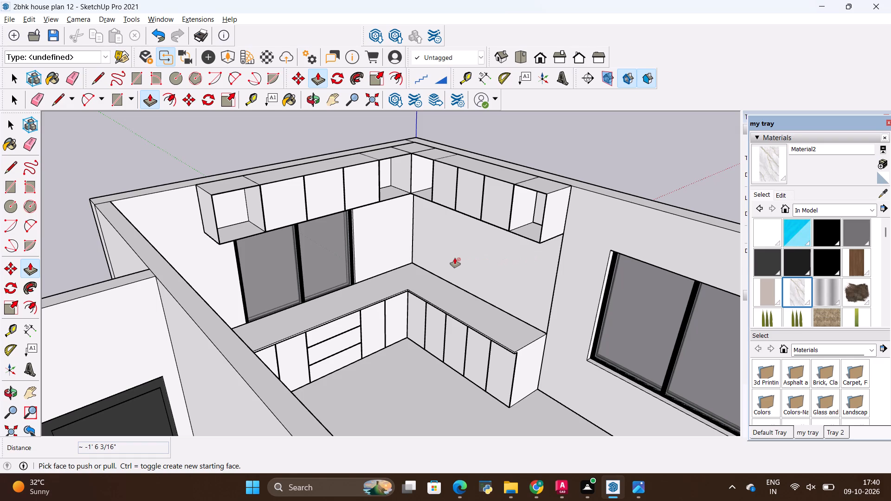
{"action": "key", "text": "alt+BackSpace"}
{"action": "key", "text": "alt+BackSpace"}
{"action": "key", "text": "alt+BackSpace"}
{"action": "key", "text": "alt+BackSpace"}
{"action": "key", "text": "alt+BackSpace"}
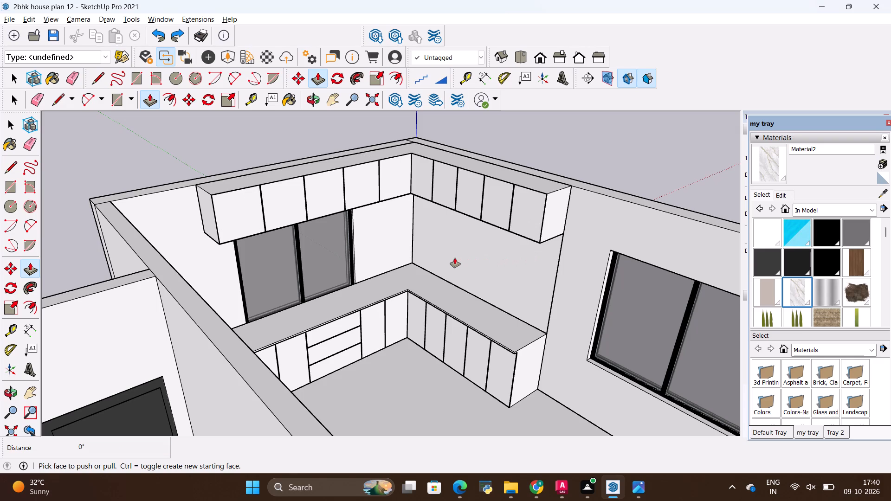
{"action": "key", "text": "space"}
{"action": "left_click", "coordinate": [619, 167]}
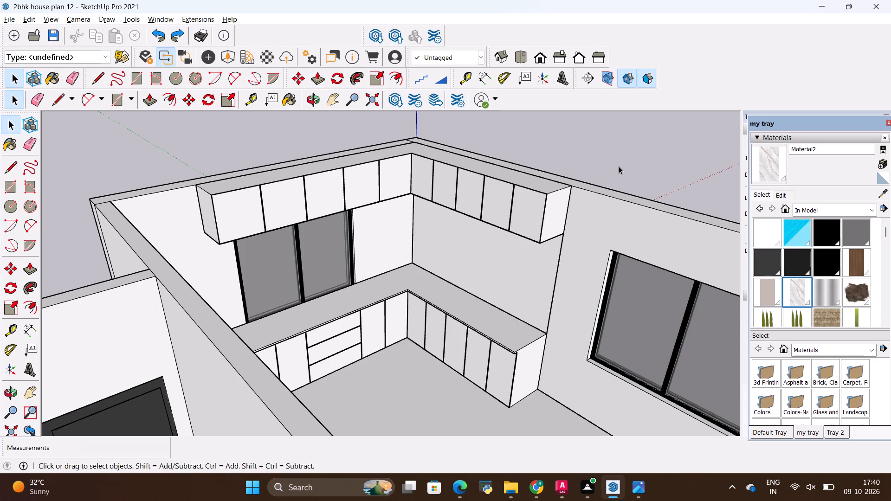
Import the Group_240 cooktop model from the ALL 3D WAREHOUSE ITEMS folder.
{"action": "scroll", "coordinate": [617, 166], "scroll_direction": "down", "scroll_amount": 6}
{"action": "middle_click_drag", "start_coordinate": [573, 199], "coordinate": [380, 172]}
{"action": "middle_click_drag", "start_coordinate": [380, 172], "coordinate": [402, 212]}
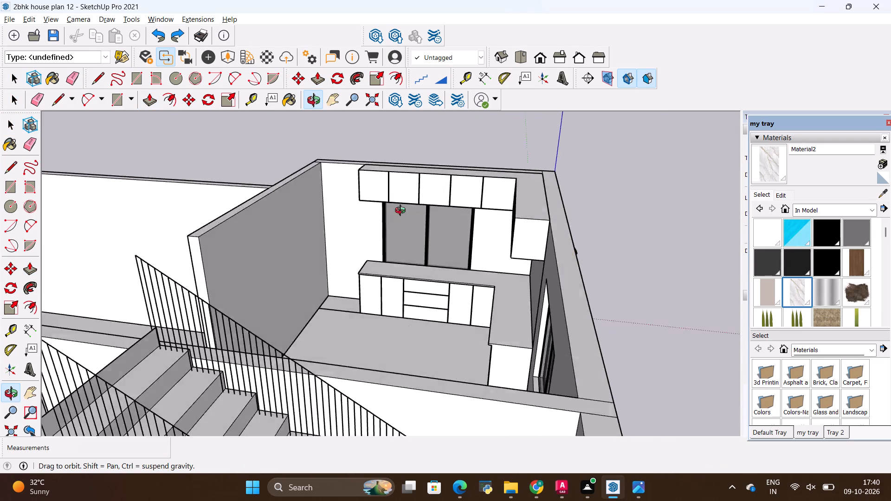
{"action": "middle_click_drag", "start_coordinate": [402, 212], "coordinate": [506, 216]}
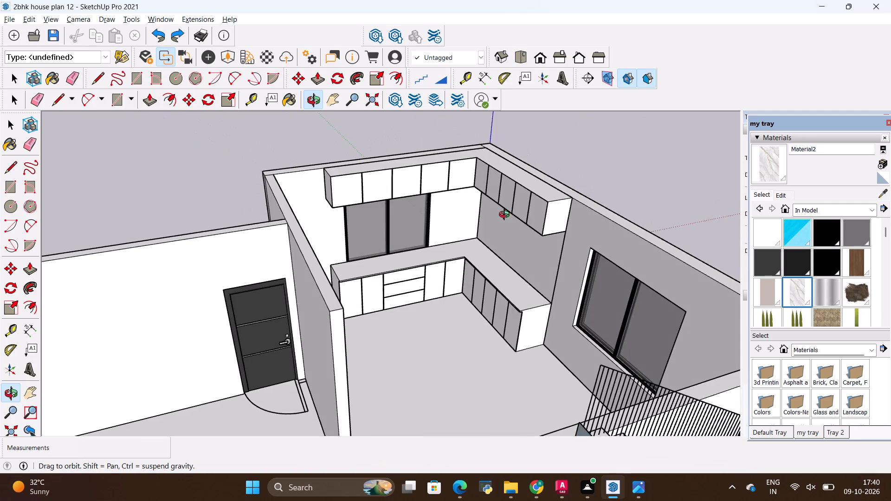
{"action": "middle_click_drag", "start_coordinate": [506, 216], "coordinate": [479, 225]}
{"action": "left_click", "coordinate": [15, 21]}
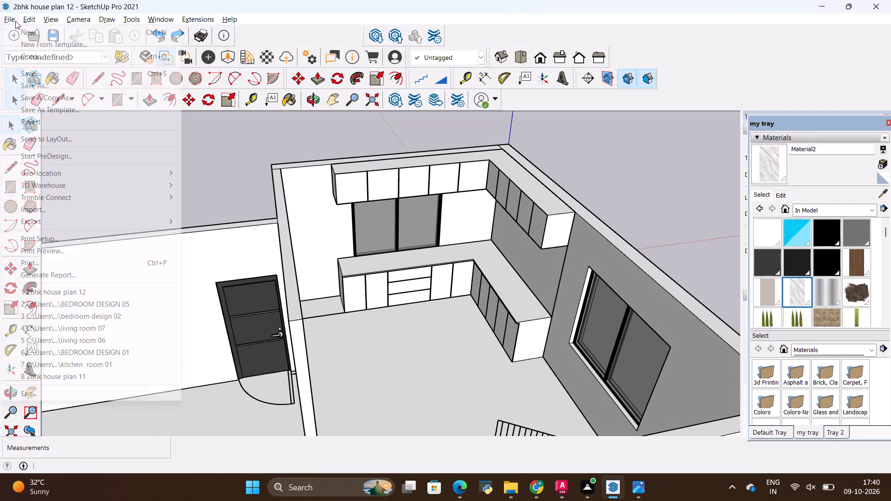
{"action": "left_click", "coordinate": [55, 206]}
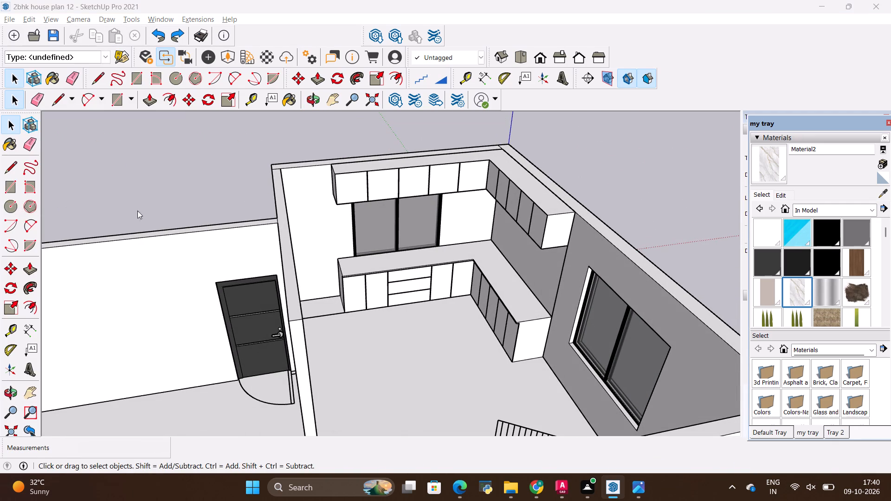
{"action": "scroll", "coordinate": [489, 240], "scroll_direction": "down", "scroll_amount": 1}
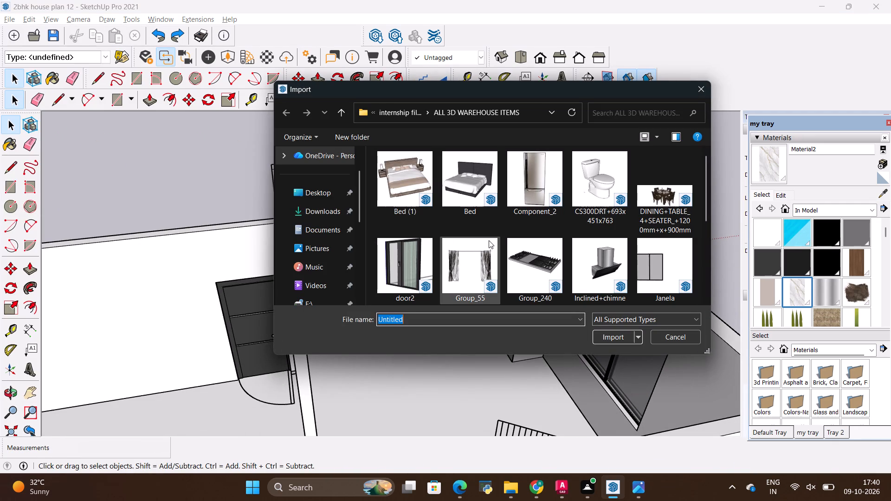
{"action": "scroll", "coordinate": [489, 240], "scroll_direction": "down", "scroll_amount": 2}
{"action": "scroll", "coordinate": [489, 240], "scroll_direction": "up", "scroll_amount": 2}
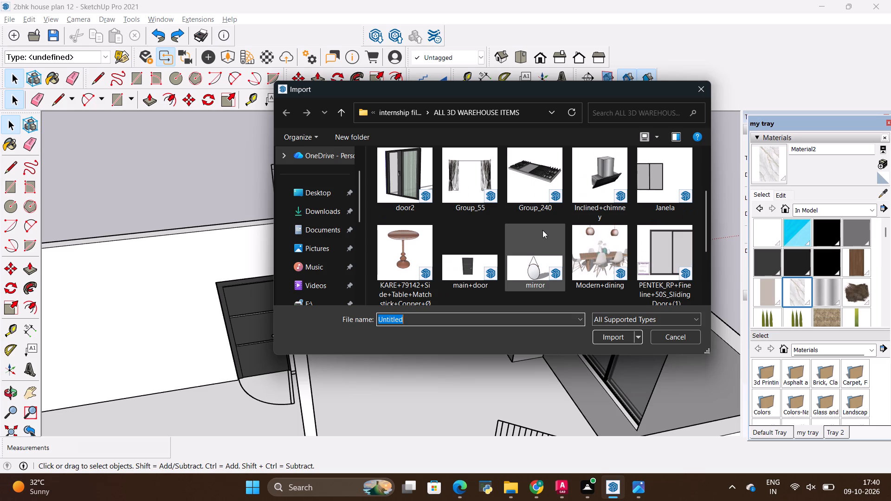
{"action": "left_click", "coordinate": [525, 184]}
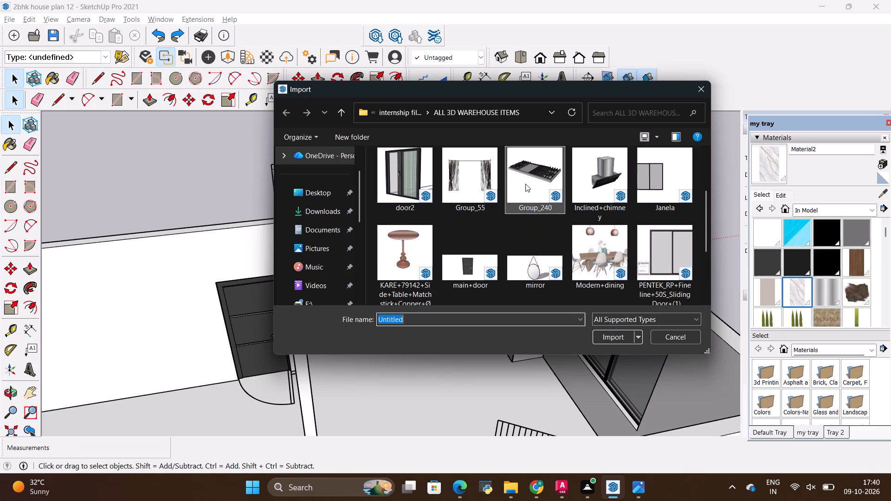
{"action": "left_click", "coordinate": [613, 333]}
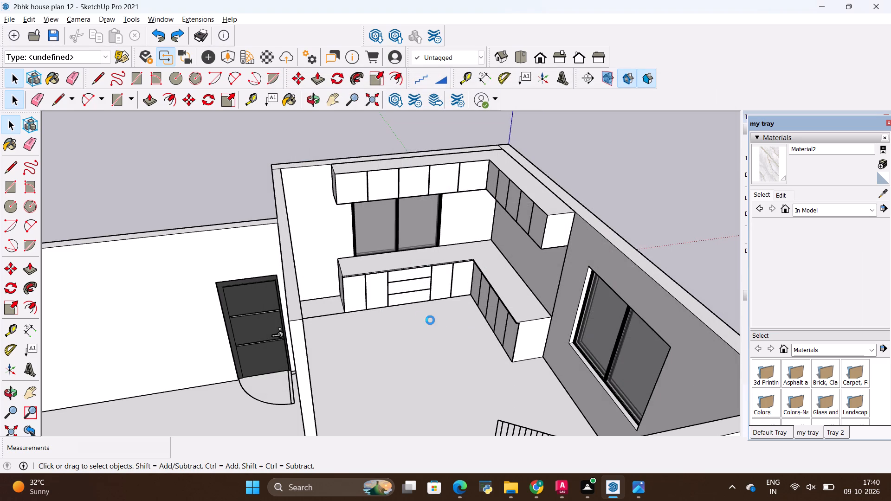
Place the imported cooktop near the free end of the base cabinet run adjoining the window-side run.
{"action": "left_click", "coordinate": [520, 278]}
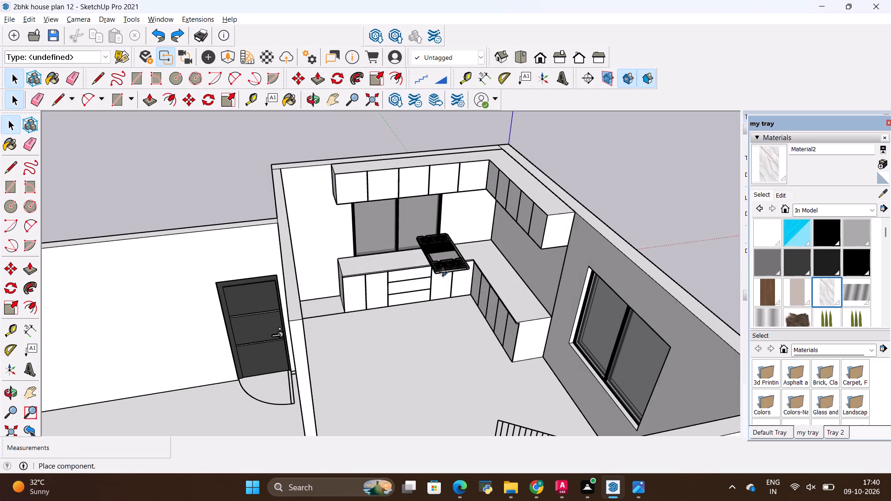
{"action": "scroll", "coordinate": [500, 293], "scroll_direction": "up", "scroll_amount": 3}
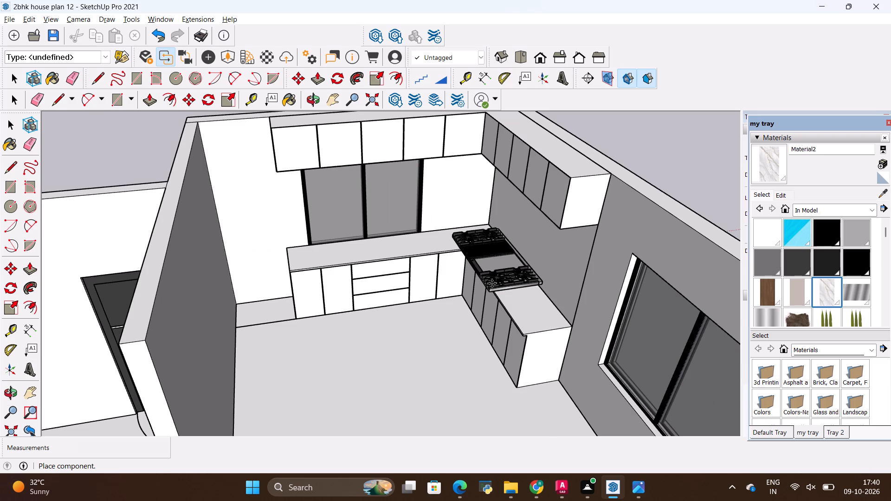
{"action": "scroll", "coordinate": [492, 283], "scroll_direction": "down", "scroll_amount": 3}
{"action": "scroll", "coordinate": [506, 302], "scroll_direction": "up", "scroll_amount": 8}
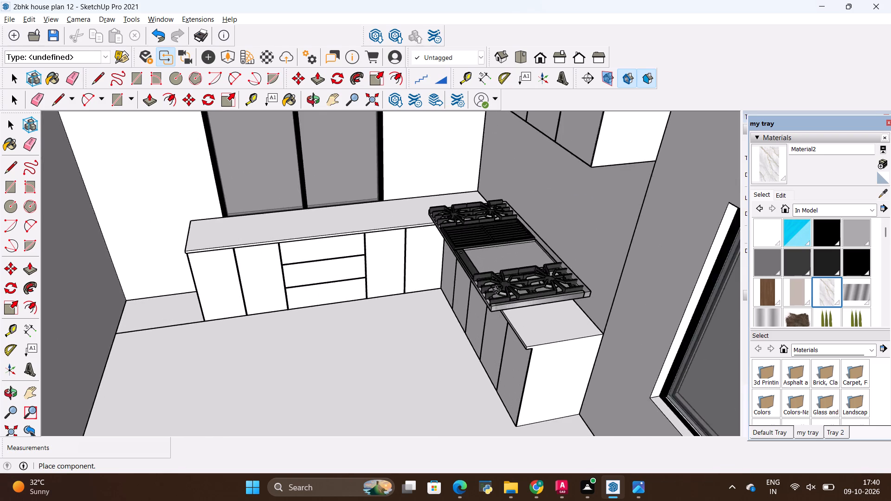
{"action": "scroll", "coordinate": [496, 290], "scroll_direction": "up", "scroll_amount": 11}
{"action": "scroll", "coordinate": [381, 263], "scroll_direction": "down", "scroll_amount": 5}
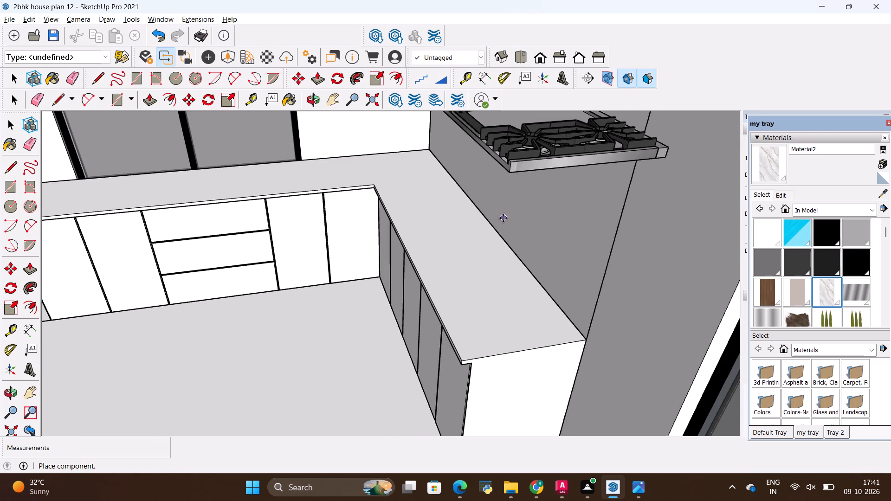
{"action": "left_click", "coordinate": [465, 292]}
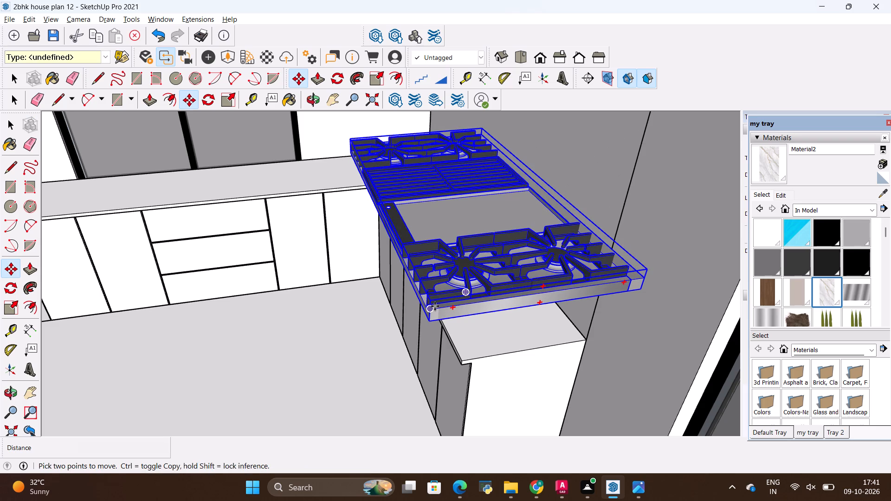
Move the cooktop by its lower front corner onto the adjoining countertop run, aligned with the counter's front edge near the inner corner.
{"action": "left_click", "coordinate": [430, 303]}
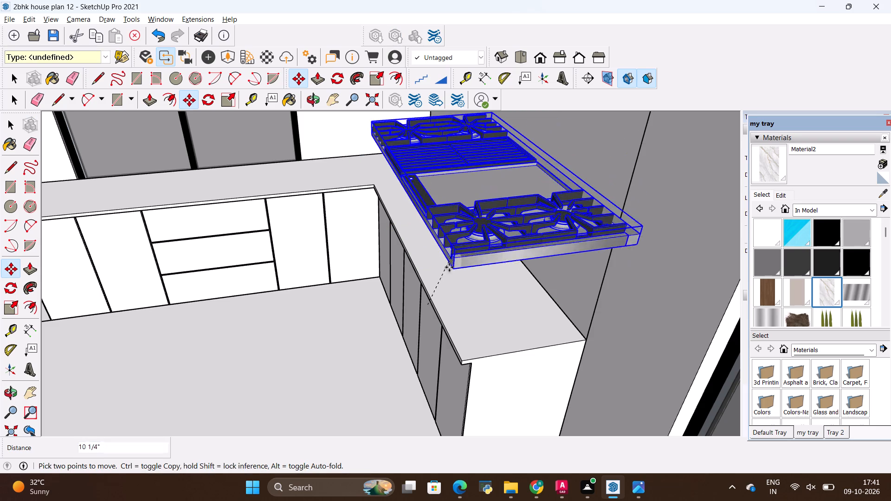
{"action": "scroll", "coordinate": [446, 276], "scroll_direction": "down", "scroll_amount": 19}
{"action": "middle_click_drag", "start_coordinate": [440, 276], "coordinate": [490, 340]}
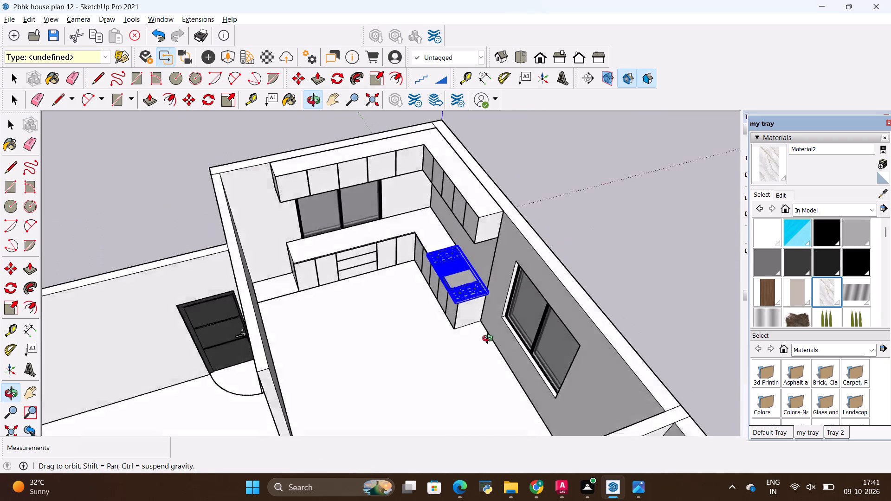
{"action": "middle_click_drag", "start_coordinate": [490, 340], "coordinate": [627, 312]}
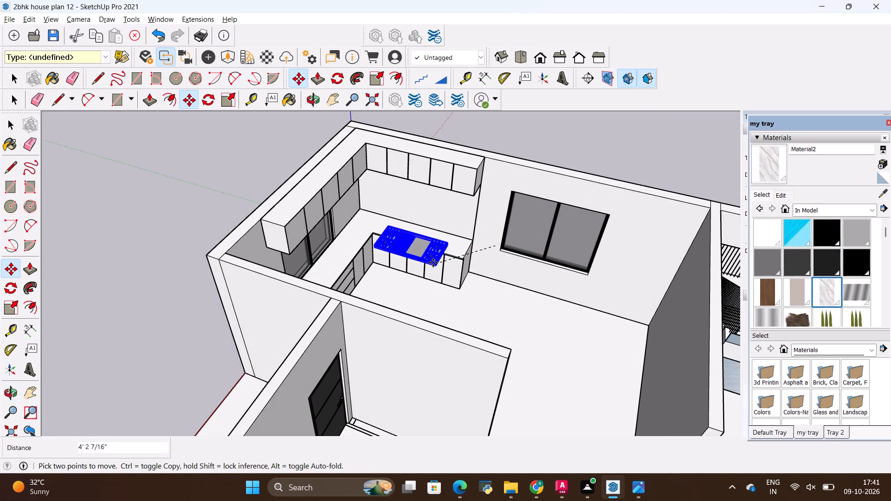
{"action": "left_click", "coordinate": [427, 253]}
{"action": "scroll", "coordinate": [433, 289], "scroll_direction": "up", "scroll_amount": 7}
{"action": "middle_click_drag", "start_coordinate": [436, 236], "coordinate": [379, 263]}
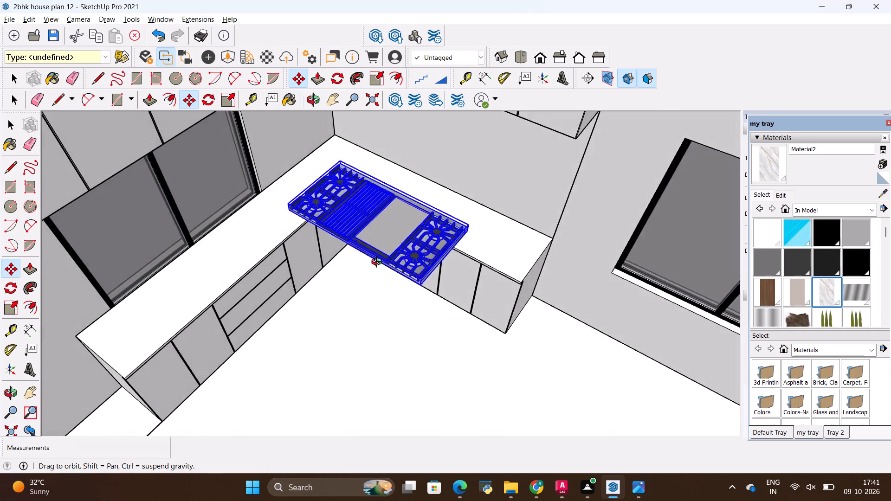
{"action": "middle_click_drag", "start_coordinate": [379, 263], "coordinate": [229, 202]}
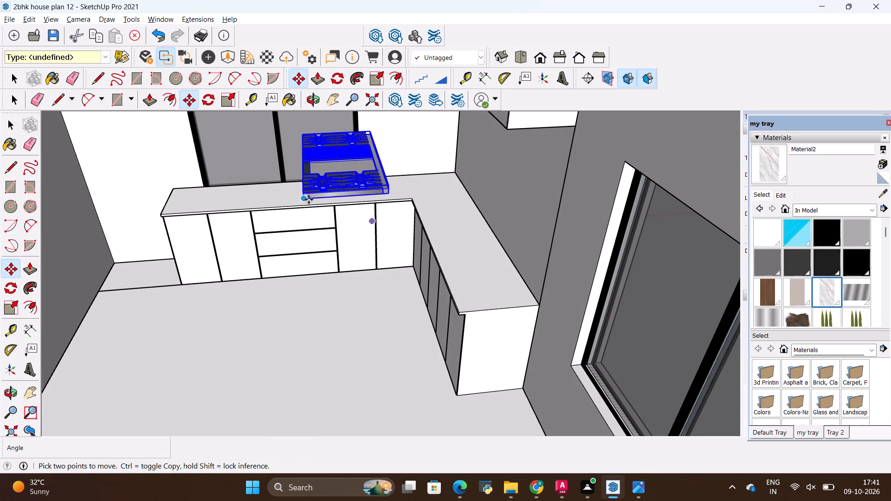
{"action": "left_click", "coordinate": [308, 199]}
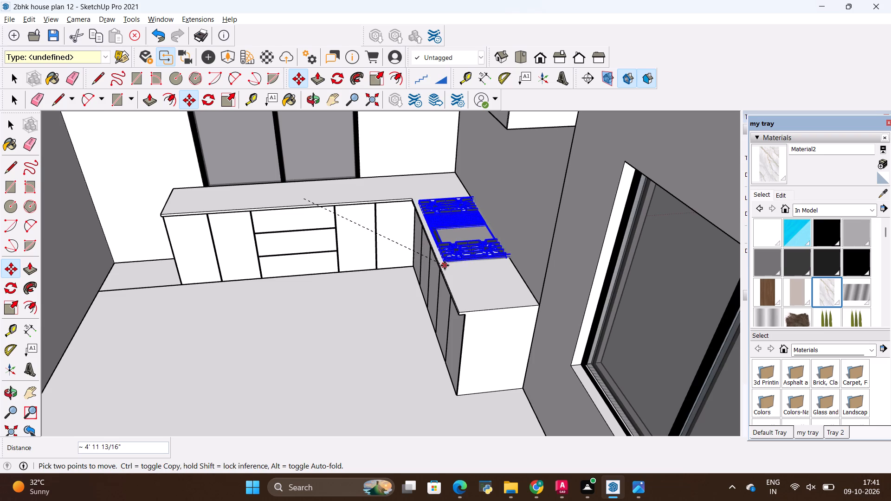
{"action": "left_click", "coordinate": [441, 270]}
{"action": "key", "text": "space"}
{"action": "left_click", "coordinate": [361, 293]}
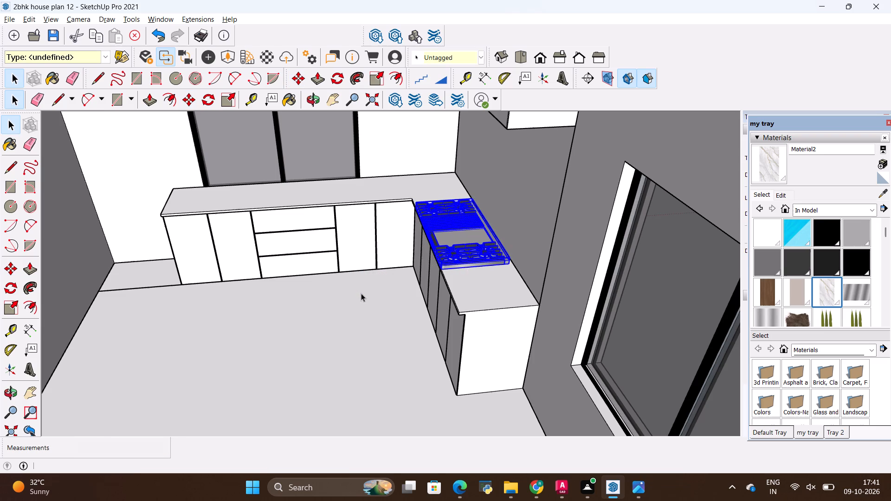
Import the Inclined+chimne range hood model from the ALL 3D WAREHOUSE ITEMS folder.
{"action": "middle_click_drag", "start_coordinate": [362, 295], "coordinate": [555, 339]}
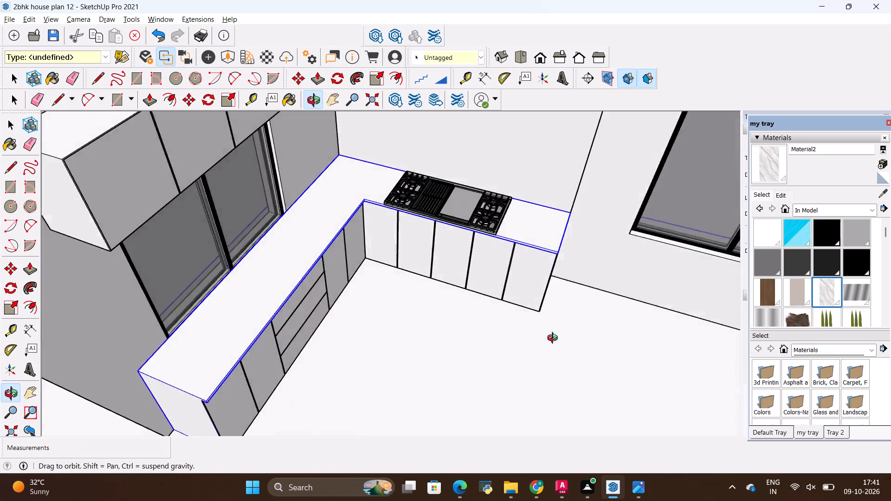
{"action": "middle_click_drag", "start_coordinate": [555, 339], "coordinate": [603, 366]}
{"action": "scroll", "coordinate": [585, 356], "scroll_direction": "down", "scroll_amount": 6}
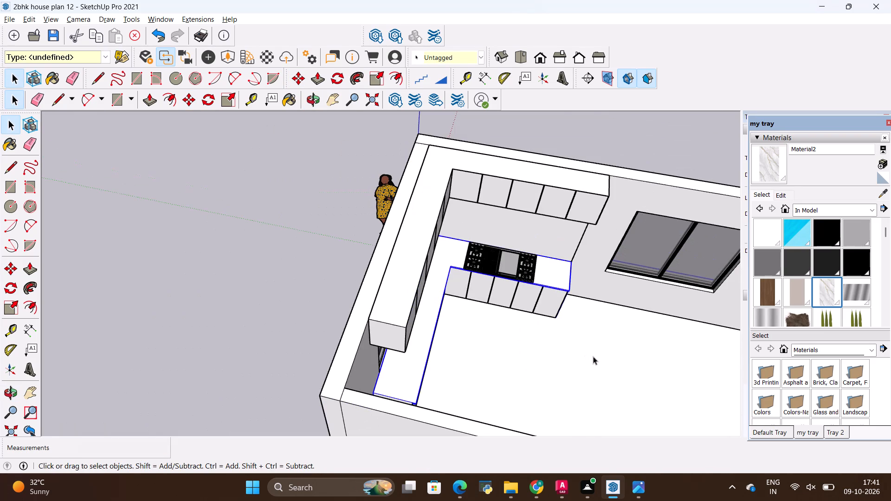
{"action": "scroll", "coordinate": [525, 215], "scroll_direction": "up", "scroll_amount": 10}
{"action": "middle_click_drag", "start_coordinate": [526, 313], "coordinate": [551, 221]}
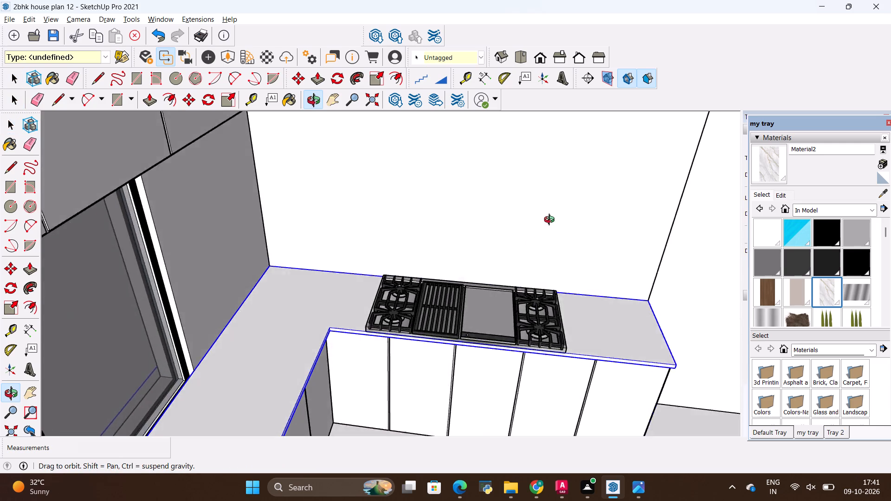
{"action": "middle_click_drag", "start_coordinate": [551, 221], "coordinate": [371, 334]}
{"action": "scroll", "coordinate": [544, 286], "scroll_direction": "down", "scroll_amount": 6}
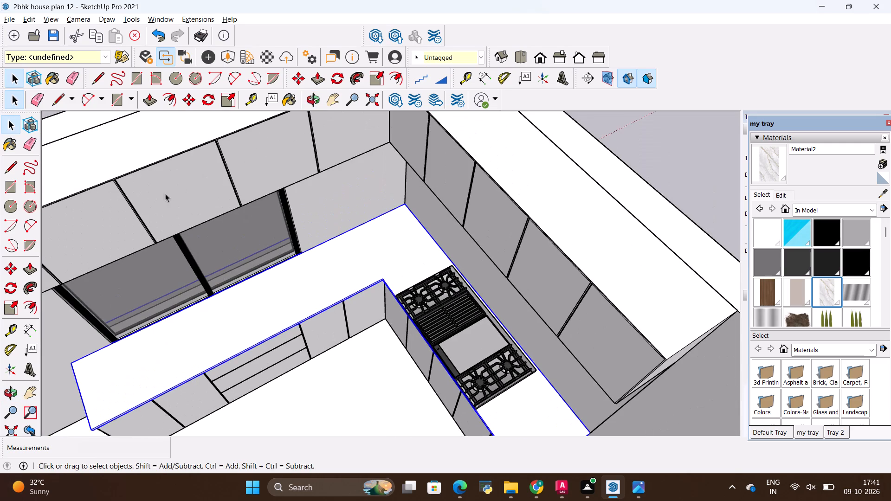
{"action": "left_click", "coordinate": [10, 16]}
{"action": "left_click", "coordinate": [31, 206]}
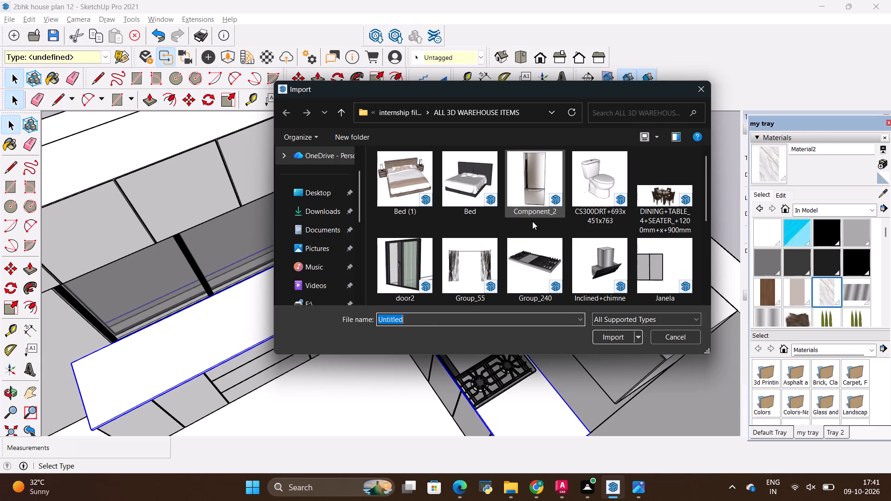
{"action": "left_click", "coordinate": [583, 253]}
{"action": "left_click", "coordinate": [615, 340]}
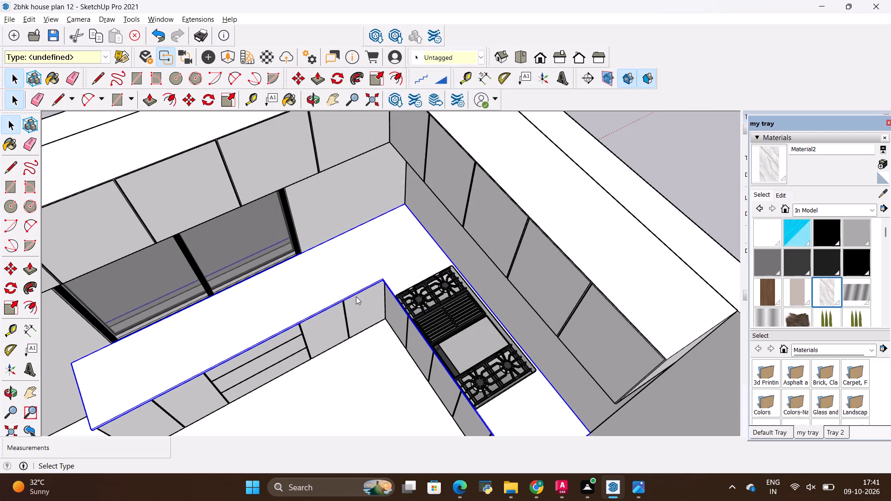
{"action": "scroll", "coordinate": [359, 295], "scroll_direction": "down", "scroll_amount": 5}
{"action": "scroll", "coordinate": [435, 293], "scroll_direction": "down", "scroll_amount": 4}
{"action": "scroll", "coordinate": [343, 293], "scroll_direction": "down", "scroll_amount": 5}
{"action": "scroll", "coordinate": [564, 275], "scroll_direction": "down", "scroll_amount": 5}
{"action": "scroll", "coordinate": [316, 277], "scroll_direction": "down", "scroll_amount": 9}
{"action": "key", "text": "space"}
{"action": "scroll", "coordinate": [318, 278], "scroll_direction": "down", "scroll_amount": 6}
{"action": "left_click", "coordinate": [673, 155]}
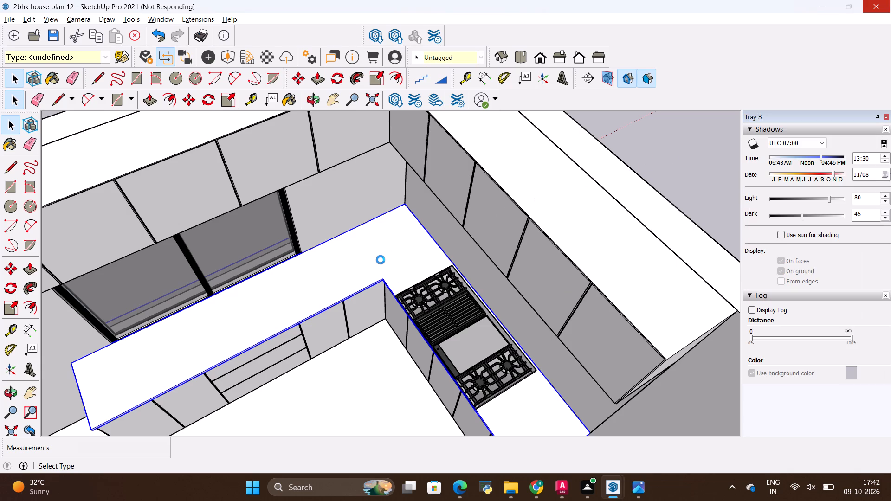